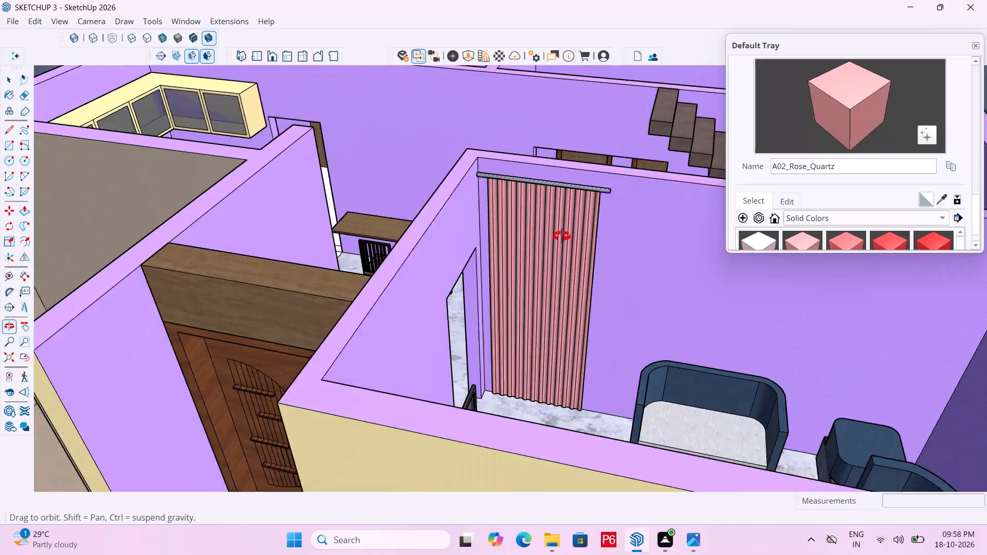
Examine the finished curtain and the surrounding rooms of the house from several angles.
{"action": "scroll", "coordinate": [487, 177], "scroll_direction": "down", "scroll_amount": 4}
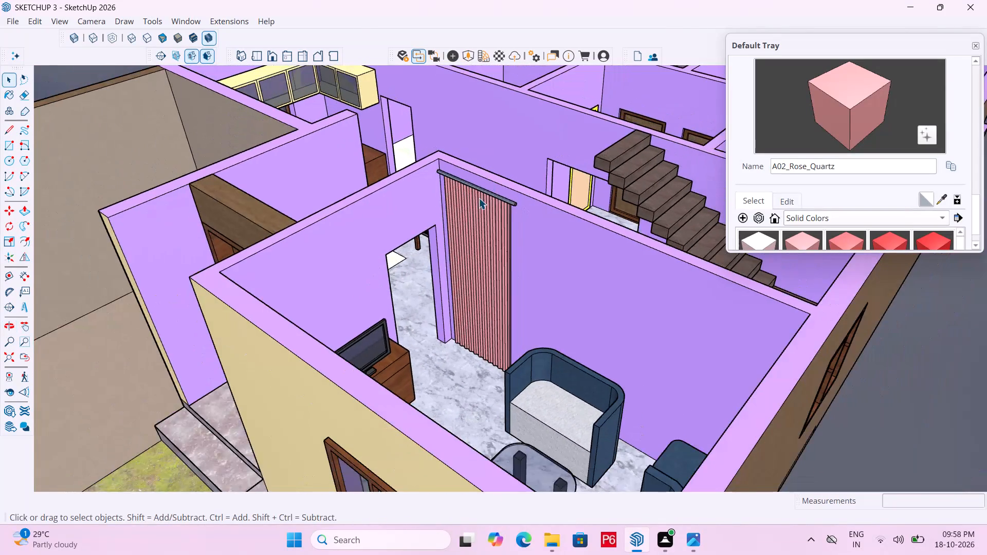
{"action": "middle_click_drag", "start_coordinate": [479, 198], "coordinate": [448, 220]}
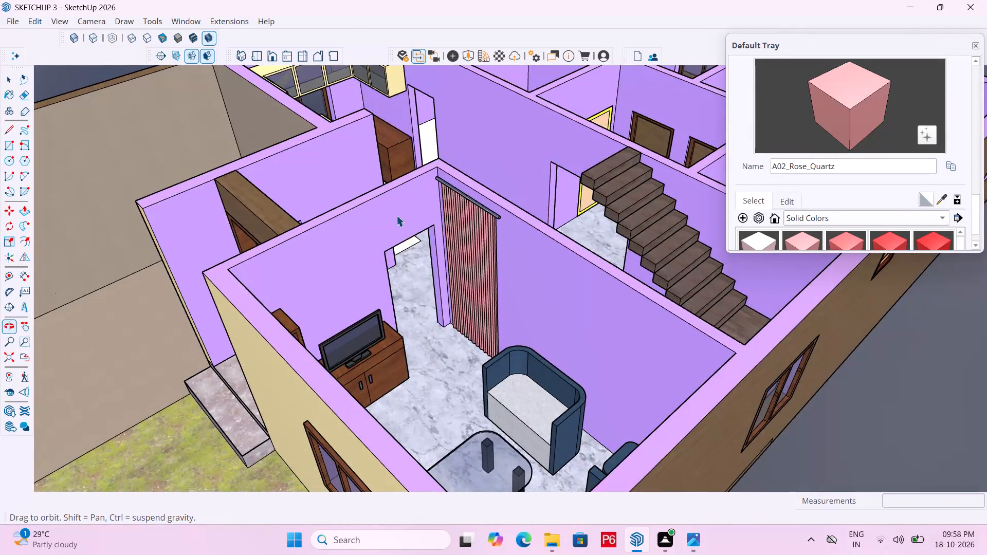
{"action": "scroll", "coordinate": [356, 216], "scroll_direction": "down", "scroll_amount": 4}
{"action": "middle_click_drag", "start_coordinate": [331, 301], "coordinate": [266, 312]}
{"action": "middle_click_drag", "start_coordinate": [575, 339], "coordinate": [266, 339]}
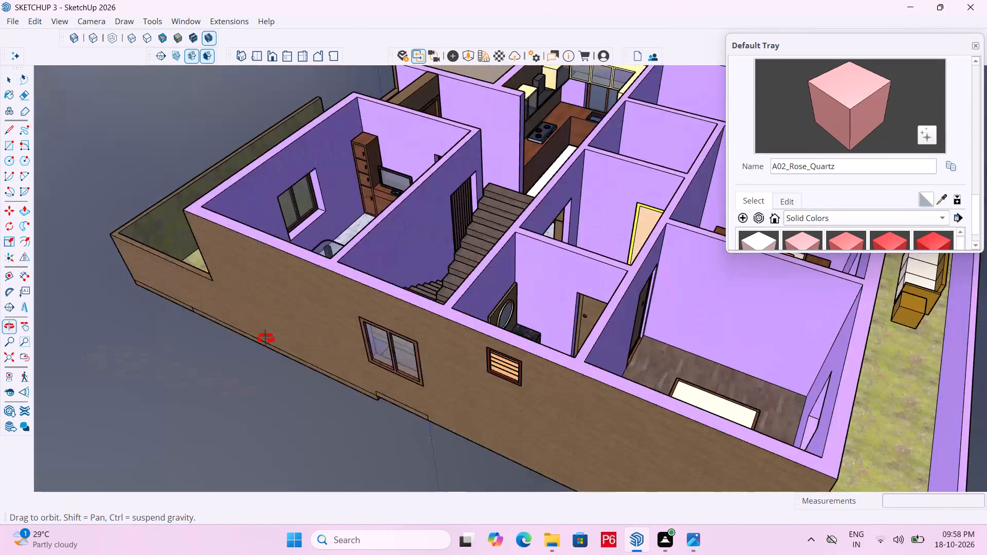
{"action": "middle_click_drag", "start_coordinate": [266, 339], "coordinate": [764, 317]}
{"action": "scroll", "coordinate": [783, 310], "scroll_direction": "up", "scroll_amount": 1}
{"action": "middle_click_drag", "start_coordinate": [611, 313], "coordinate": [647, 300]}
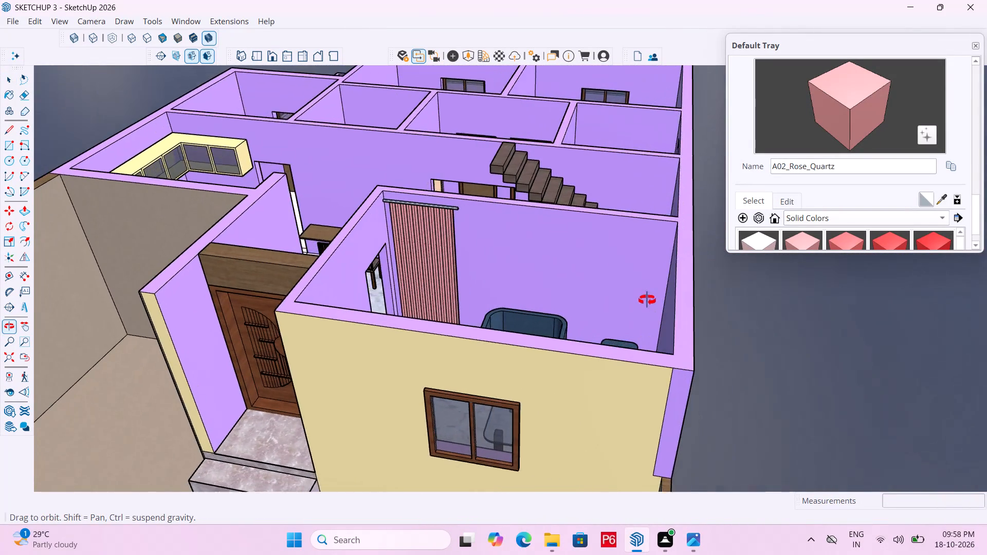
{"action": "middle_click_drag", "start_coordinate": [647, 300], "coordinate": [647, 298]}
{"action": "middle_click_drag", "start_coordinate": [650, 294], "coordinate": [666, 283]}
{"action": "scroll", "coordinate": [666, 286], "scroll_direction": "up", "scroll_amount": 2}
{"action": "middle_click_drag", "start_coordinate": [679, 341], "coordinate": [936, 387]}
{"action": "middle_click_drag", "start_coordinate": [666, 363], "coordinate": [986, 369]}
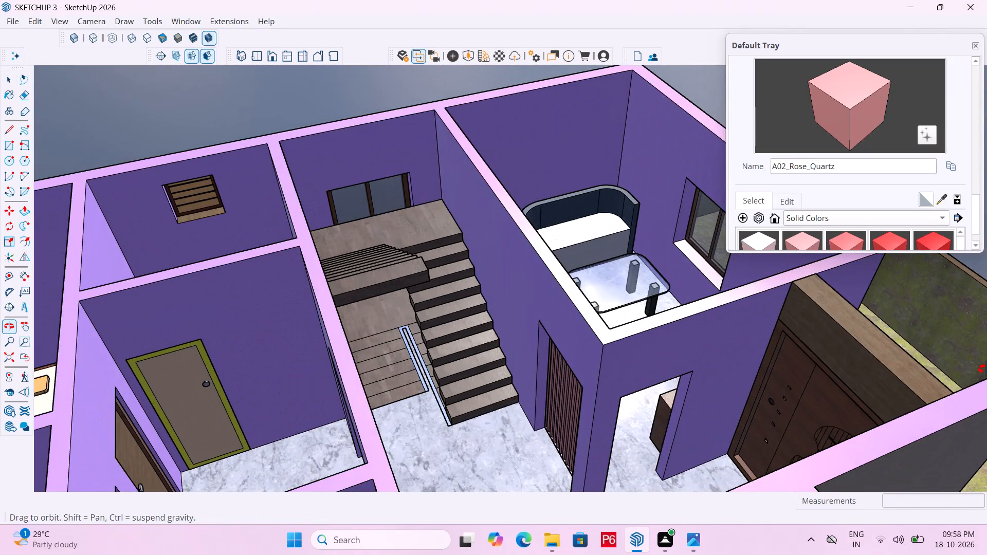
{"action": "middle_click_drag", "start_coordinate": [986, 369], "coordinate": [207, 383]}
{"action": "middle_click_drag", "start_coordinate": [663, 359], "coordinate": [228, 375]}
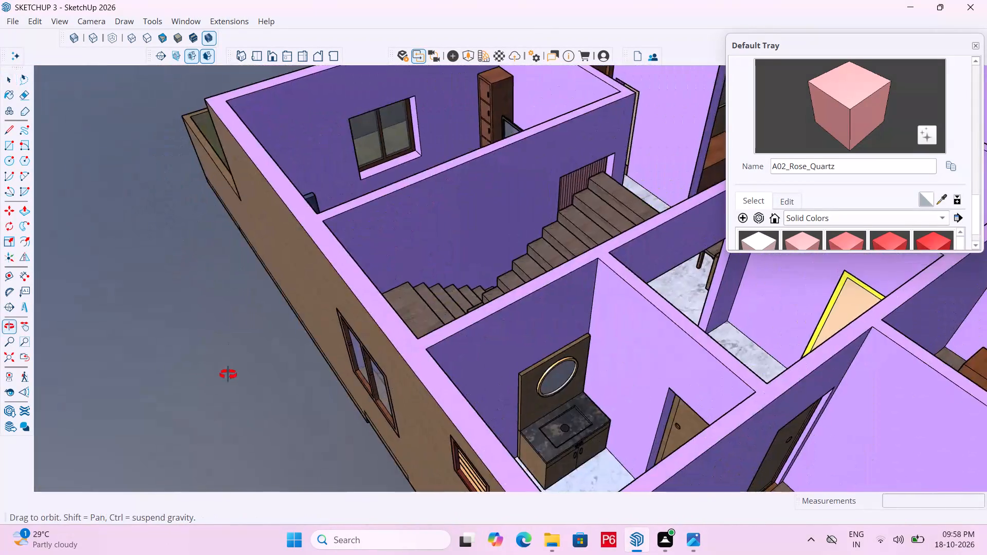
{"action": "middle_click_drag", "start_coordinate": [228, 375], "coordinate": [489, 374]}
{"action": "middle_click_drag", "start_coordinate": [676, 332], "coordinate": [267, 343]}
Draw a small rectangle on the living-room wall between the window and the tall wooden cabinet.
{"action": "scroll", "coordinate": [325, 219], "scroll_direction": "up", "scroll_amount": 3}
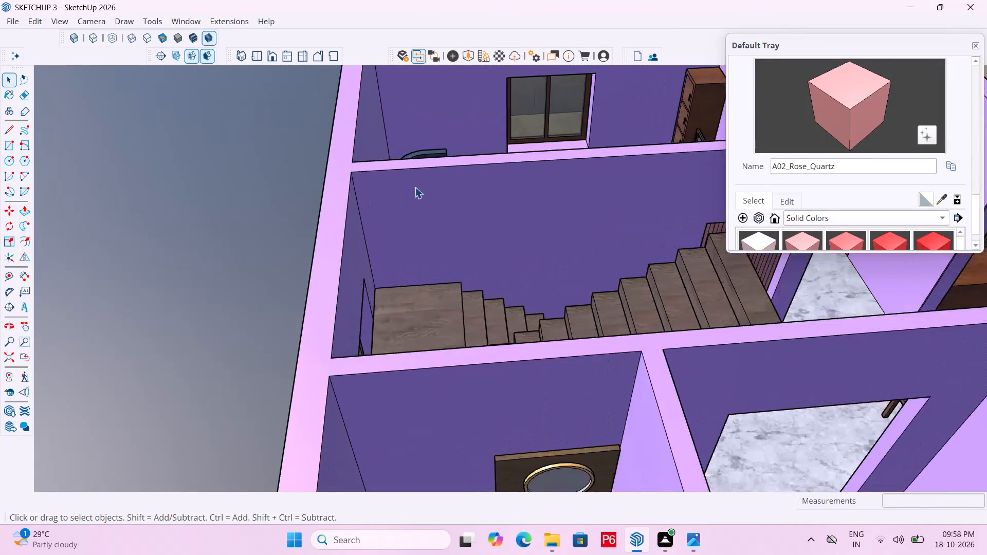
{"action": "scroll", "coordinate": [506, 348], "scroll_direction": "down", "scroll_amount": 5}
{"action": "middle_click_drag", "start_coordinate": [573, 241], "coordinate": [681, 182]}
{"action": "scroll", "coordinate": [673, 175], "scroll_direction": "up", "scroll_amount": 5}
{"action": "scroll", "coordinate": [521, 131], "scroll_direction": "up", "scroll_amount": 1}
{"action": "middle_click_drag", "start_coordinate": [521, 132], "coordinate": [521, 142]}
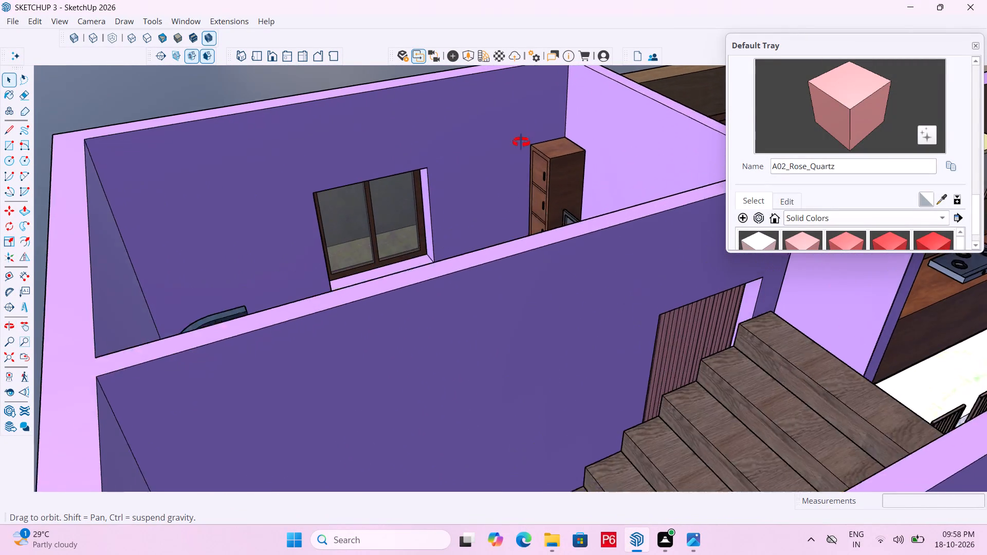
{"action": "middle_click_drag", "start_coordinate": [521, 142], "coordinate": [537, 155]}
{"action": "scroll", "coordinate": [533, 156], "scroll_direction": "up", "scroll_amount": 1}
{"action": "scroll", "coordinate": [431, 172], "scroll_direction": "up", "scroll_amount": 5}
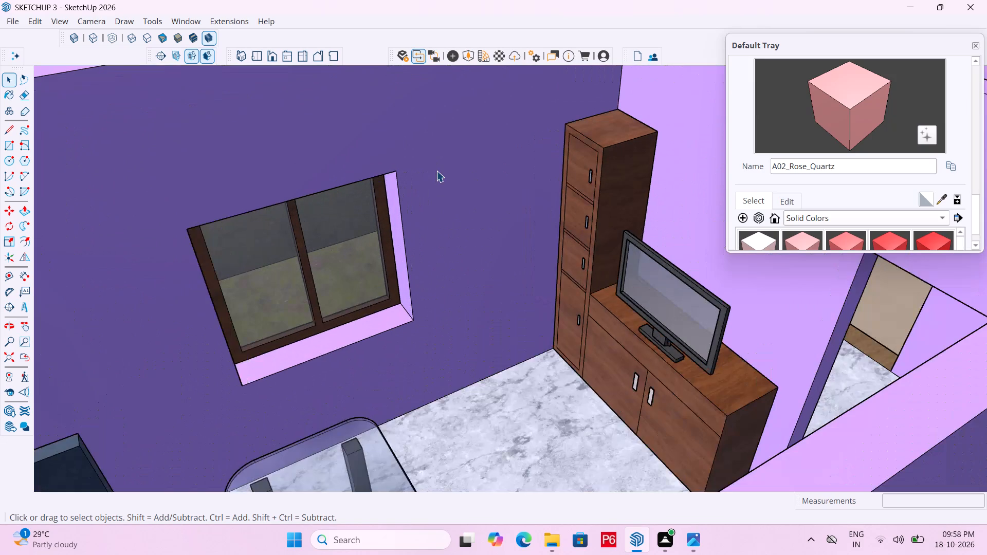
{"action": "key", "text": "r"}
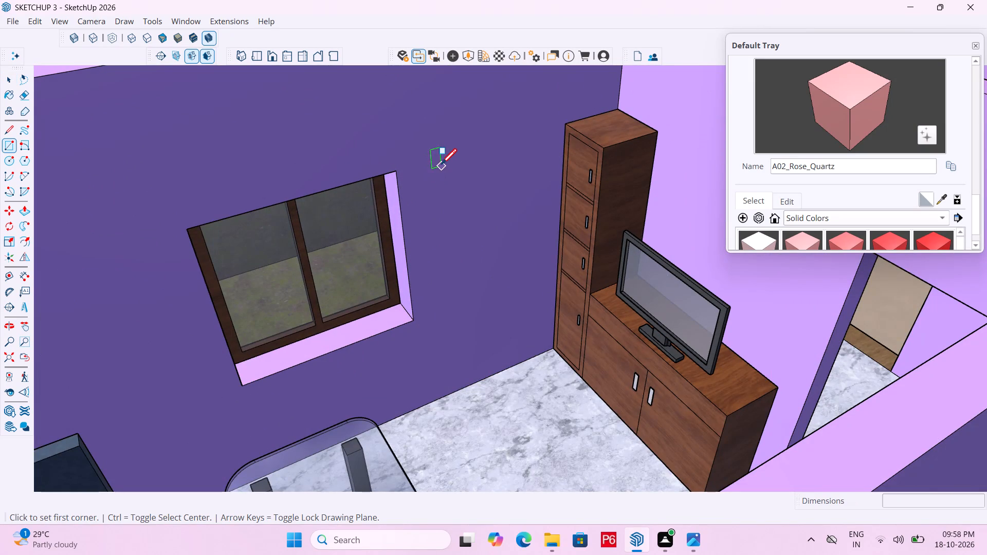
{"action": "left_click", "coordinate": [424, 164]}
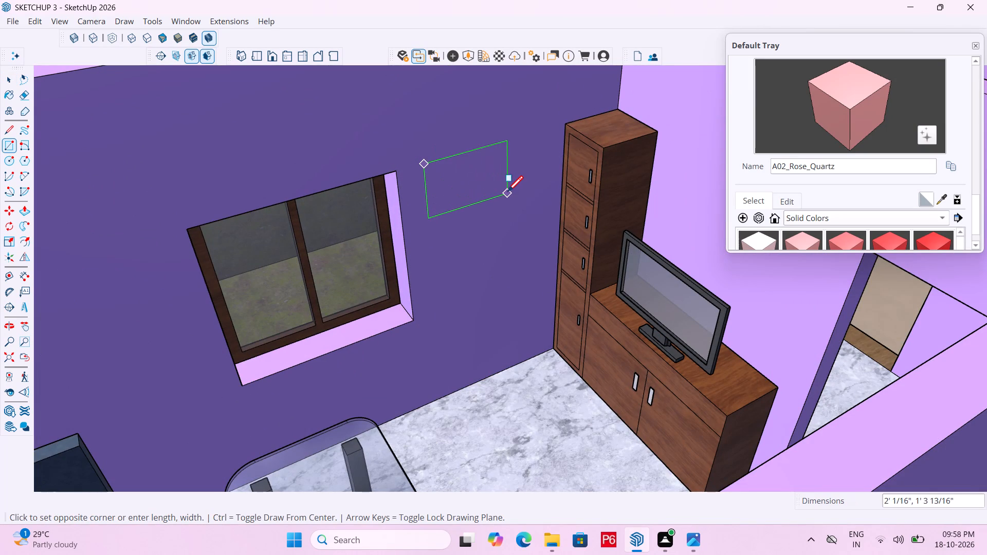
{"action": "left_click", "coordinate": [517, 204]}
Make the new wall rectangle, face and edges together, into a group.
{"action": "key", "text": "space"}
{"action": "double_click", "coordinate": [495, 188]}
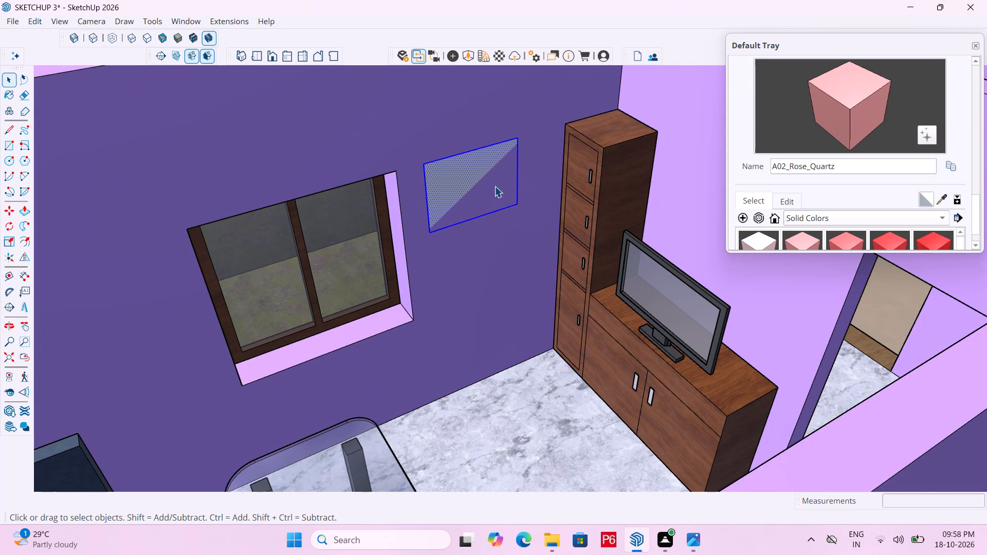
{"action": "right_click", "coordinate": [495, 186]}
{"action": "left_click", "coordinate": [546, 307]}
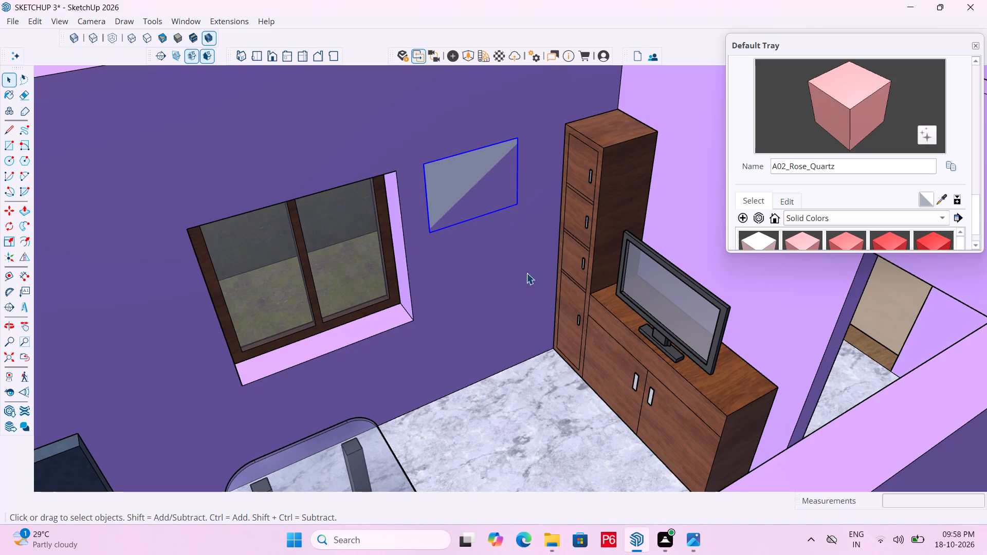
Inside the rectangle group, offset the outline inward about 1 5/8" to form a frame border.
{"action": "double_click", "coordinate": [481, 204]}
{"action": "key", "text": "r"}
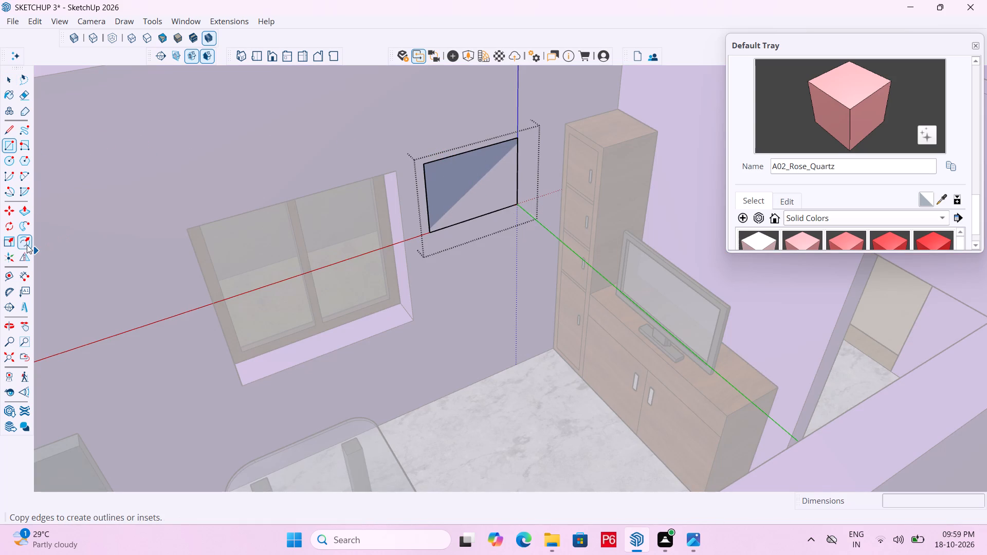
{"action": "left_click", "coordinate": [27, 243]}
{"action": "left_click", "coordinate": [453, 192]}
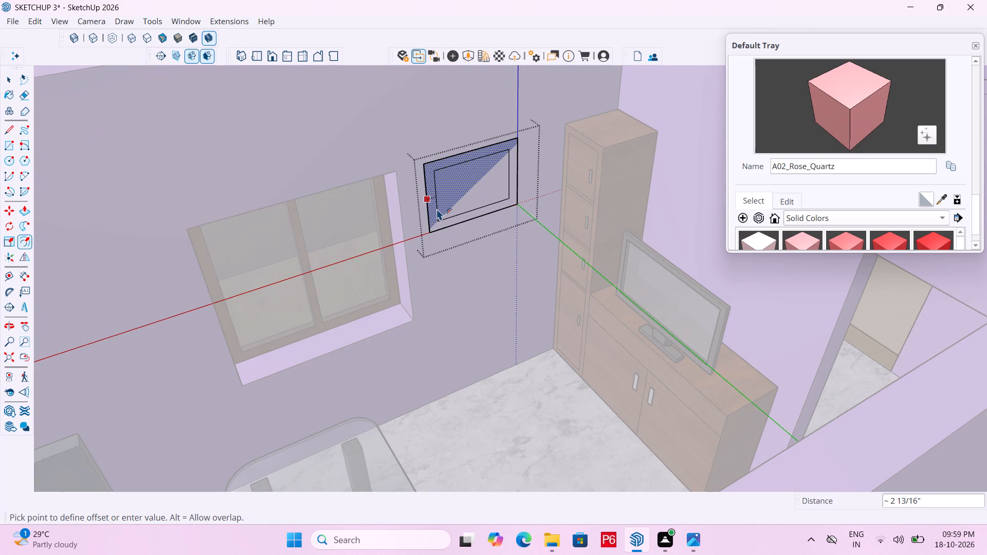
{"action": "scroll", "coordinate": [436, 209], "scroll_direction": "up", "scroll_amount": 4}
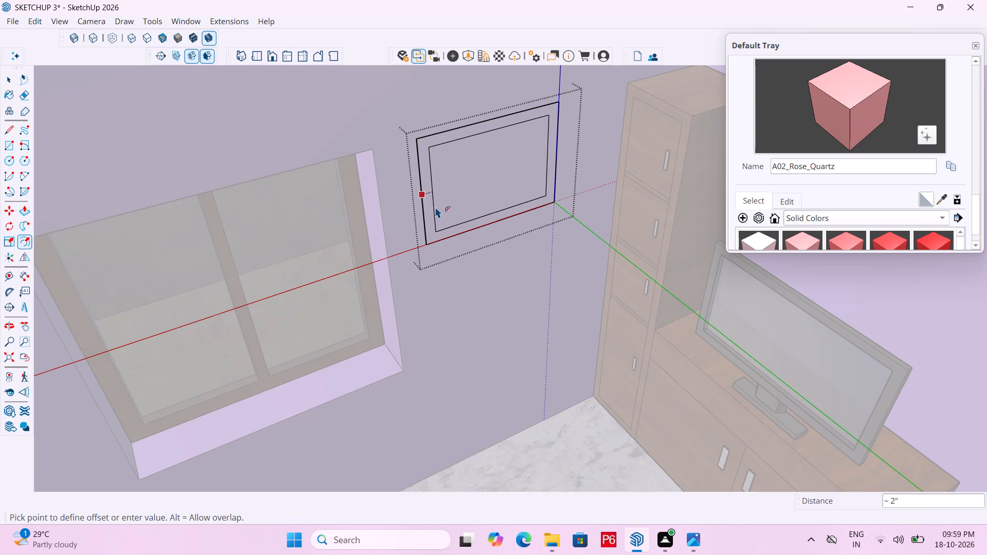
{"action": "left_click", "coordinate": [436, 206]}
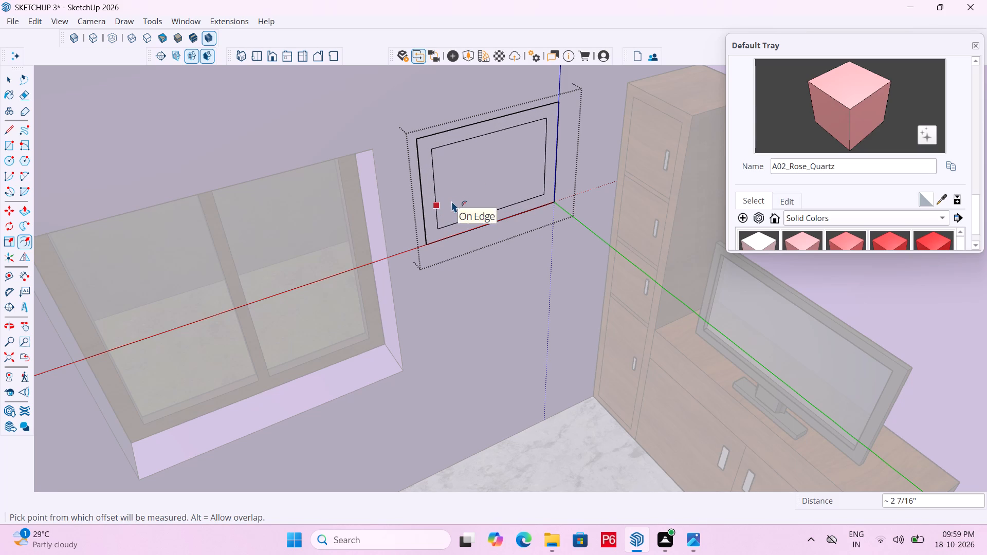
{"action": "key", "text": "ctrl+z"}
{"action": "left_click", "coordinate": [447, 195]}
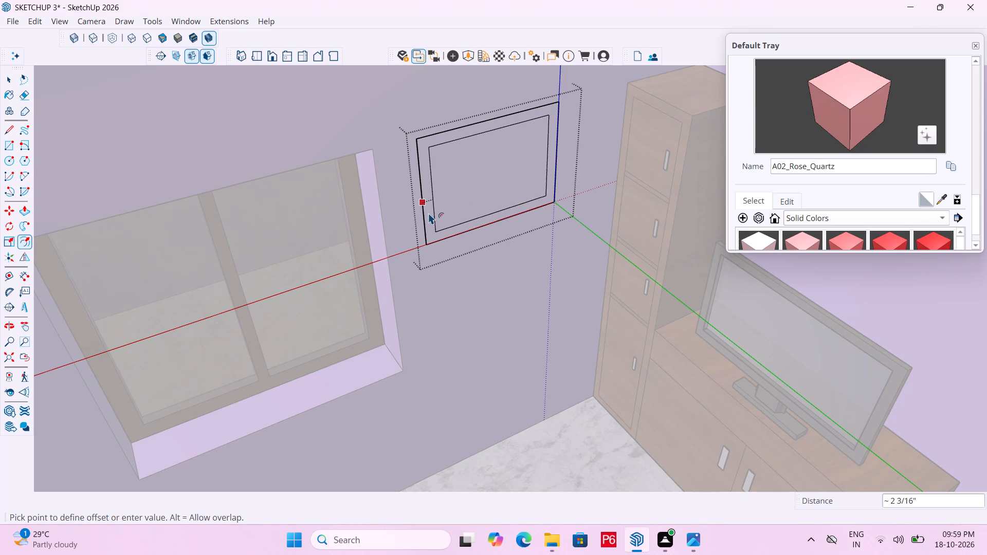
{"action": "left_click", "coordinate": [432, 211]}
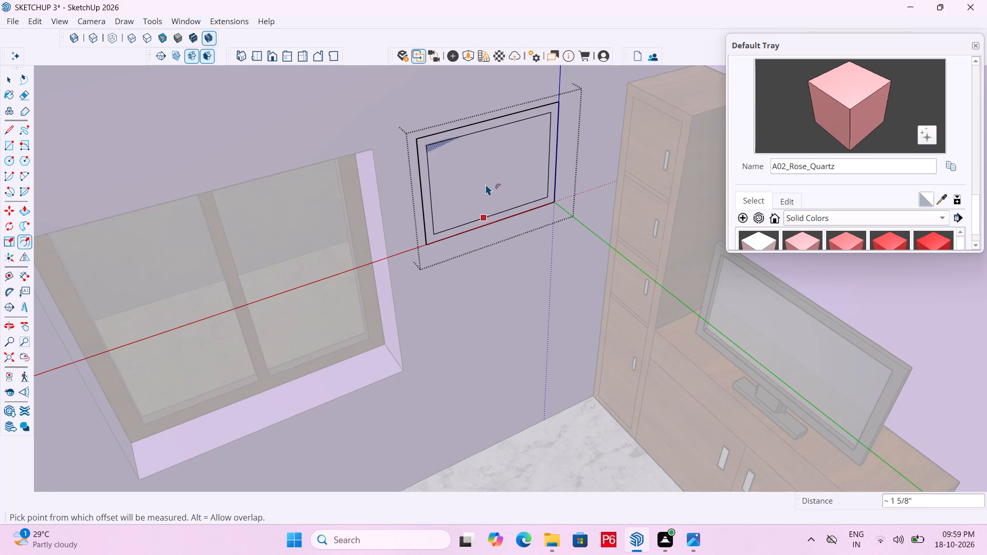
{"action": "key", "text": "space"}
Paint the border face between the two rectangles with the solid colour M09_Shadow_Night.
{"action": "key", "text": "b"}
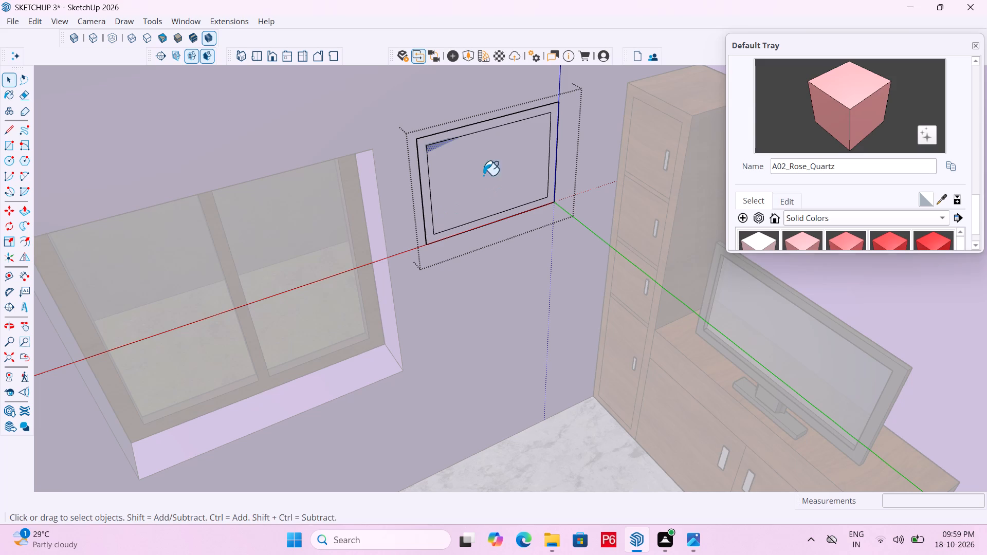
{"action": "scroll", "coordinate": [829, 196], "scroll_direction": "down", "scroll_amount": 13}
{"action": "scroll", "coordinate": [889, 205], "scroll_direction": "down", "scroll_amount": 3}
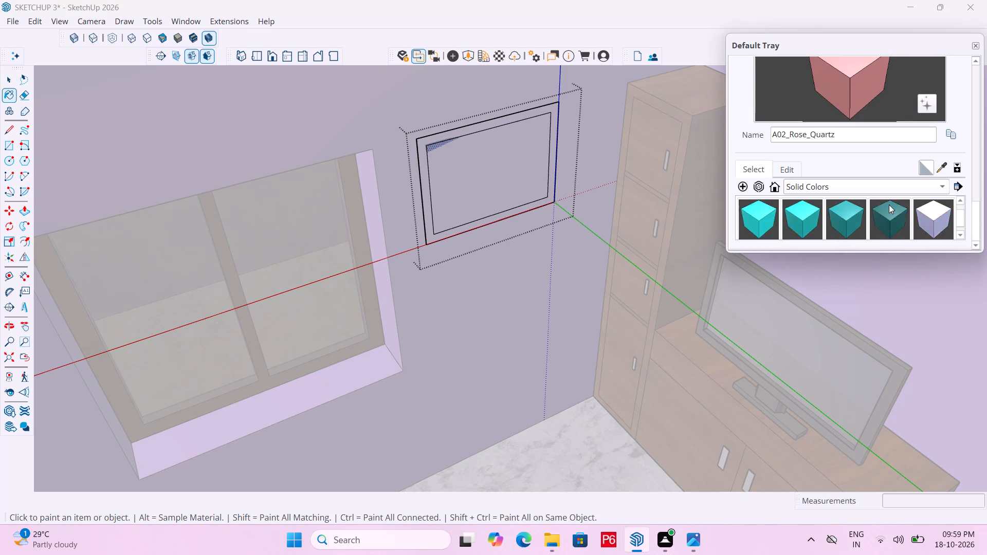
{"action": "scroll", "coordinate": [889, 205], "scroll_direction": "down", "scroll_amount": 13}
{"action": "left_click", "coordinate": [758, 210]}
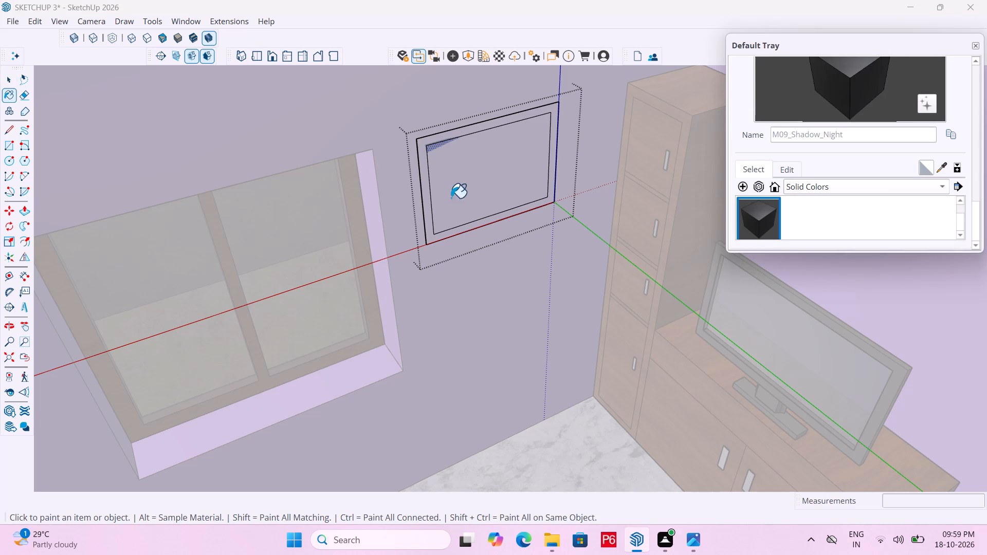
{"action": "scroll", "coordinate": [433, 199], "scroll_direction": "up", "scroll_amount": 5}
{"action": "left_click", "coordinate": [422, 208]}
{"action": "scroll", "coordinate": [416, 210], "scroll_direction": "down", "scroll_amount": 5}
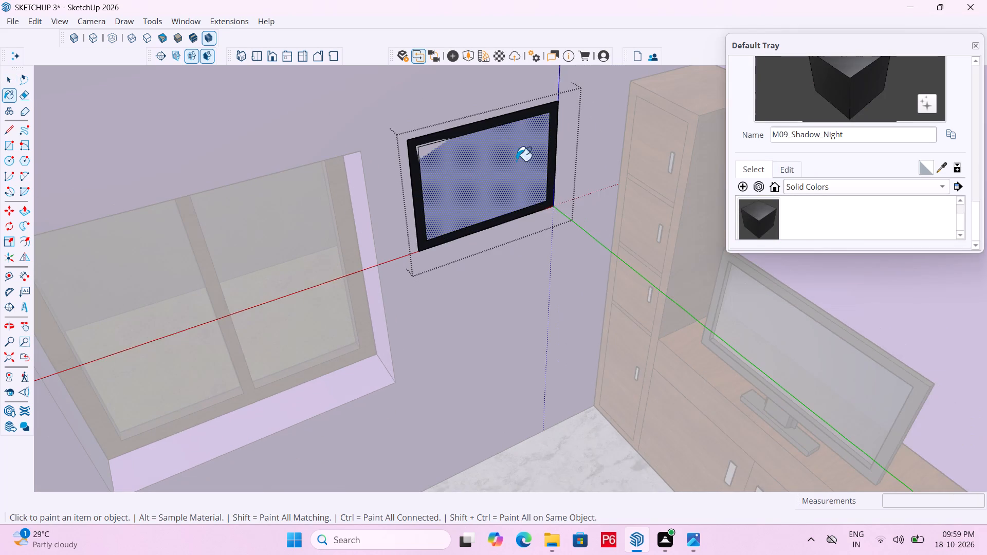
Extrude the black border face 1" out from the wall with Push/Pull.
{"action": "middle_click_drag", "start_coordinate": [516, 161], "coordinate": [524, 153]}
{"action": "middle_click", "coordinate": [525, 153]}
{"action": "scroll", "coordinate": [527, 153], "scroll_direction": "up", "scroll_amount": 1}
{"action": "key", "text": "space"}
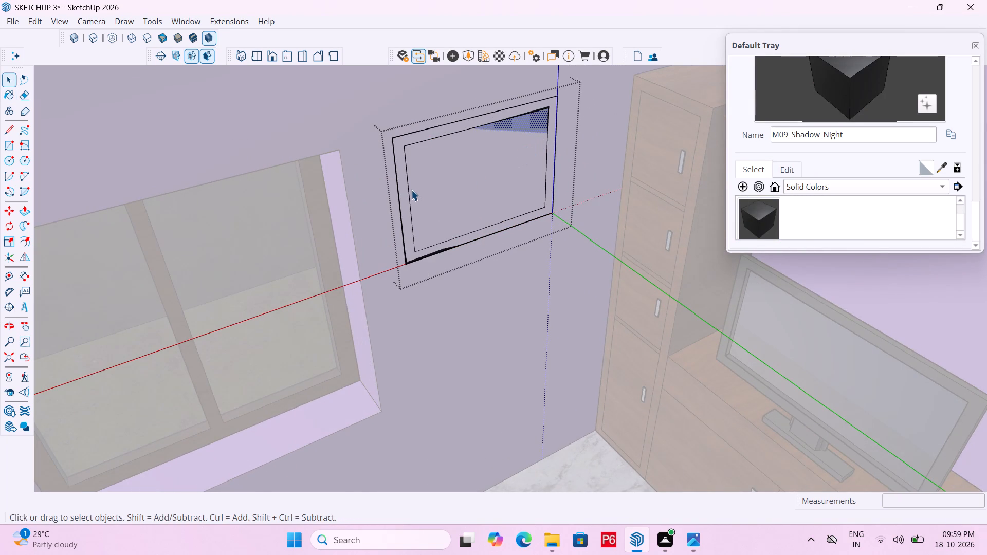
{"action": "scroll", "coordinate": [411, 190], "scroll_direction": "up", "scroll_amount": 4}
{"action": "double_click", "coordinate": [399, 194]}
{"action": "triple_click", "coordinate": [400, 188]}
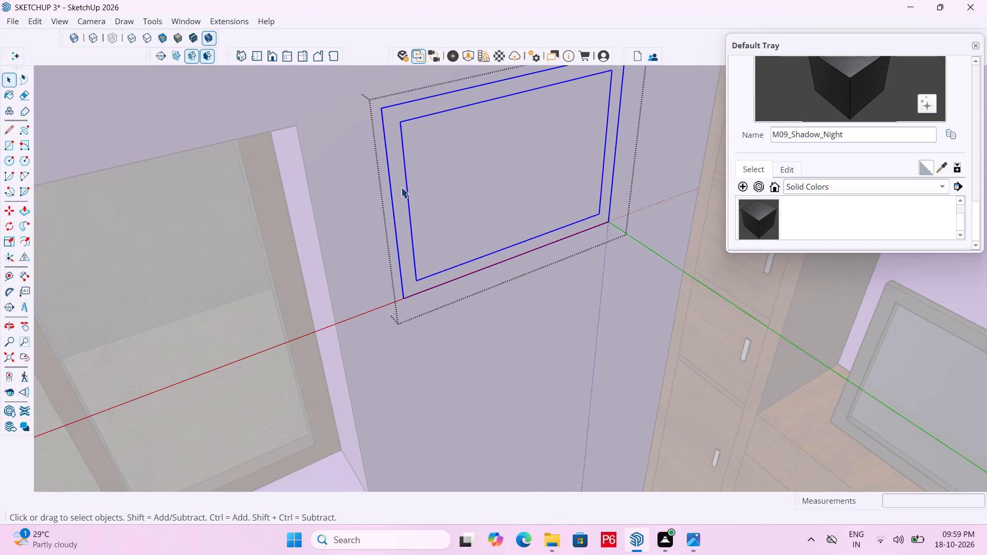
{"action": "double_click", "coordinate": [400, 182]}
{"action": "key", "text": "p"}
{"action": "left_click", "coordinate": [399, 180]}
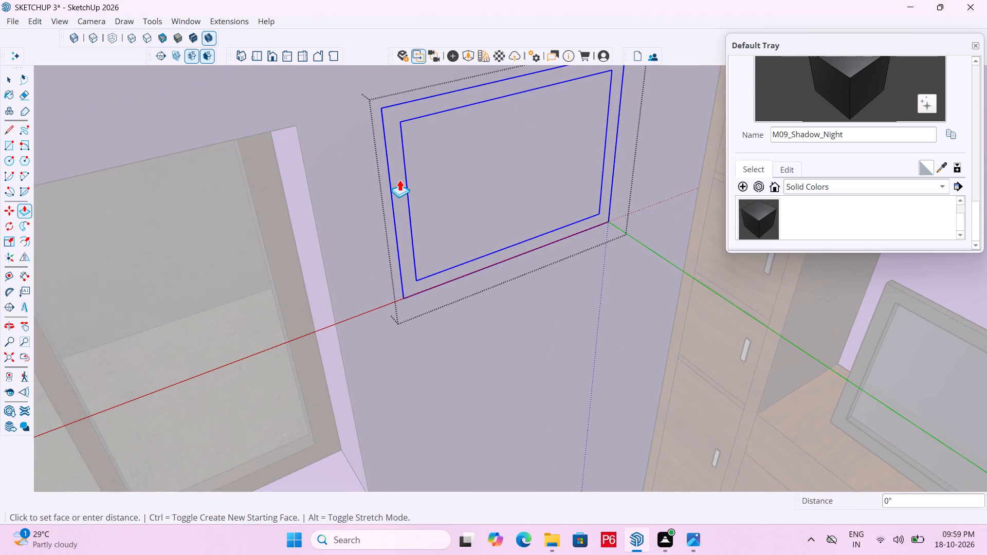
{"action": "middle_click_drag", "start_coordinate": [385, 180], "coordinate": [465, 184]}
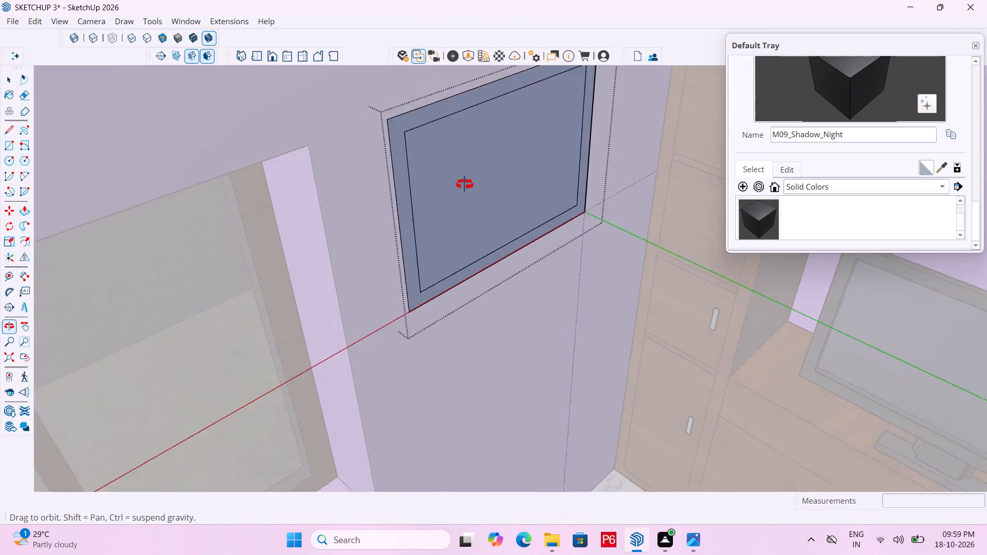
{"action": "middle_click_drag", "start_coordinate": [465, 184], "coordinate": [501, 184]}
{"action": "type", "text": "1\""}
{"action": "key", "text": "Return"}
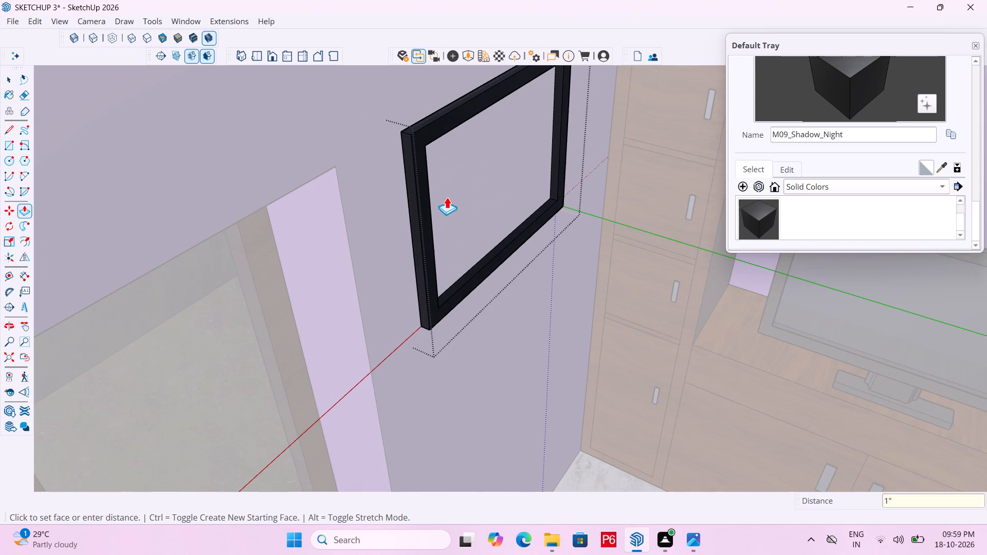
Save the model with the new black wall frame.
{"action": "middle_click_drag", "start_coordinate": [476, 197], "coordinate": [302, 177]}
{"action": "key", "text": "ctrl+s"}
{"action": "key", "text": "ctrl+s"}
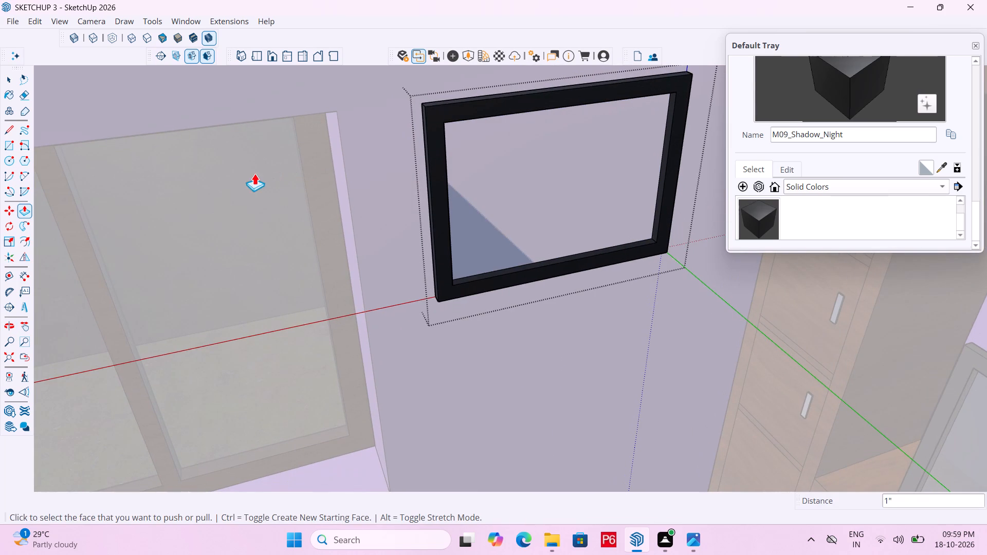
Extrude the panel face inside the black frame 1" out with Push/Pull.
{"action": "scroll", "coordinate": [252, 173], "scroll_direction": "down", "scroll_amount": 5}
{"action": "middle_click_drag", "start_coordinate": [485, 173], "coordinate": [370, 96]}
{"action": "scroll", "coordinate": [370, 97], "scroll_direction": "up", "scroll_amount": 1}
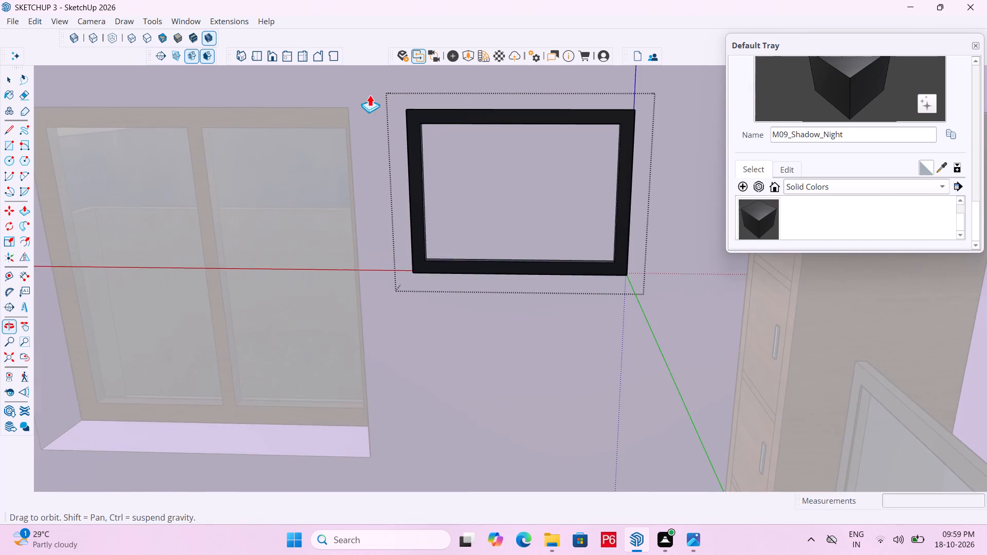
{"action": "middle_click_drag", "start_coordinate": [528, 166], "coordinate": [467, 70]}
{"action": "scroll", "coordinate": [467, 69], "scroll_direction": "up", "scroll_amount": 4}
{"action": "middle_click_drag", "start_coordinate": [467, 79], "coordinate": [470, 99]}
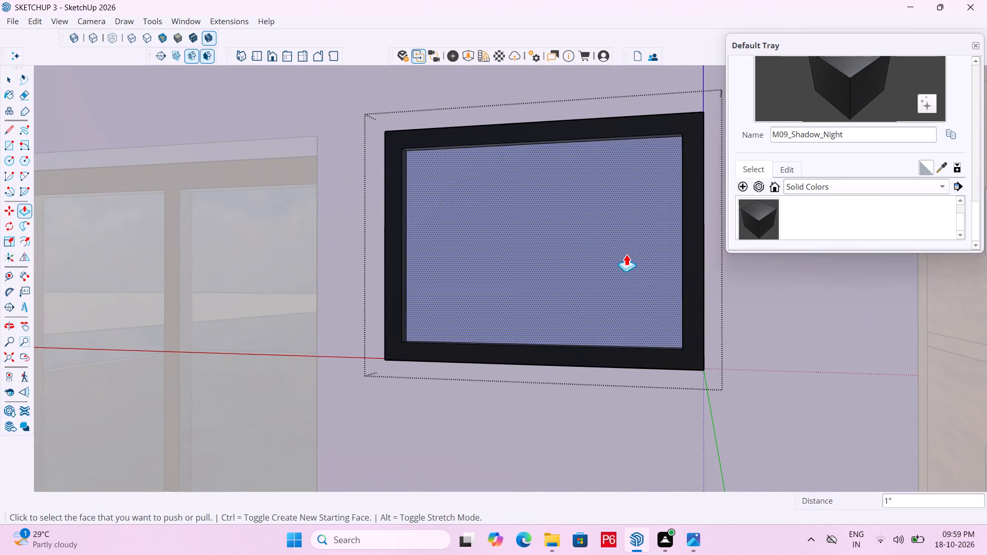
{"action": "middle_click_drag", "start_coordinate": [661, 282], "coordinate": [643, 227]}
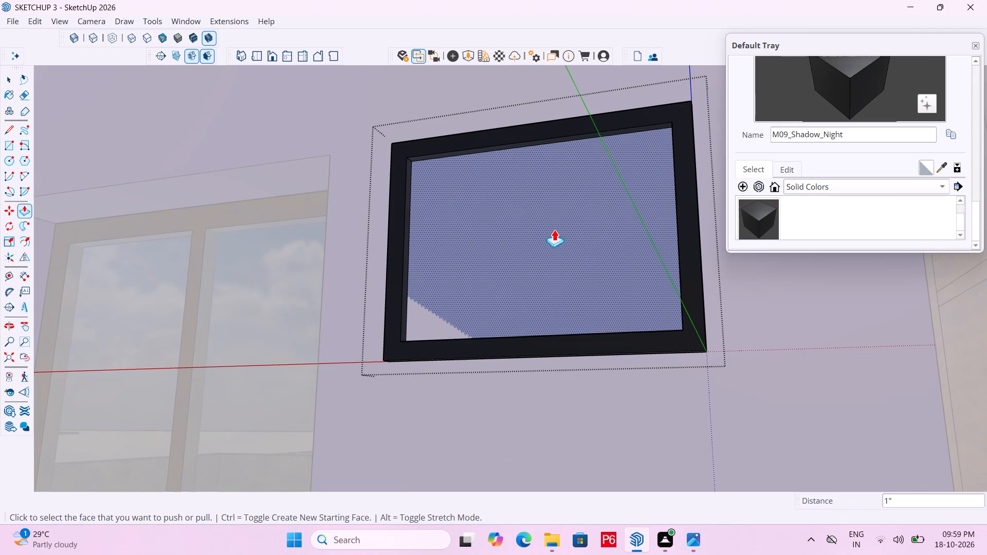
{"action": "middle_click_drag", "start_coordinate": [555, 232], "coordinate": [704, 363]}
{"action": "scroll", "coordinate": [266, 167], "scroll_direction": "down", "scroll_amount": 4}
{"action": "middle_click_drag", "start_coordinate": [443, 223], "coordinate": [516, 263]}
{"action": "scroll", "coordinate": [517, 263], "scroll_direction": "up", "scroll_amount": 1}
{"action": "middle_click_drag", "start_coordinate": [489, 262], "coordinate": [473, 227]}
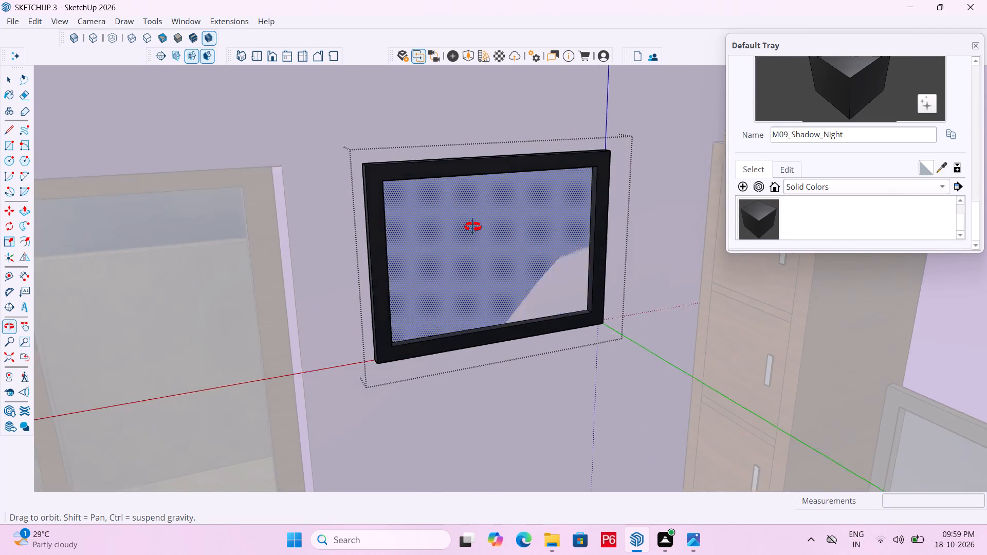
{"action": "middle_click_drag", "start_coordinate": [473, 227], "coordinate": [337, 104]}
{"action": "scroll", "coordinate": [427, 212], "scroll_direction": "up", "scroll_amount": 4}
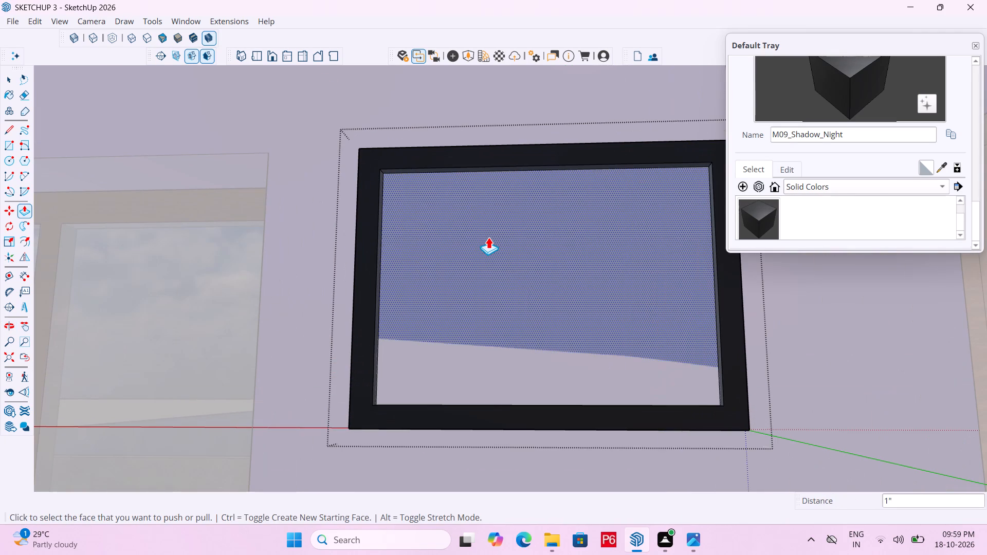
{"action": "left_click", "coordinate": [502, 231]}
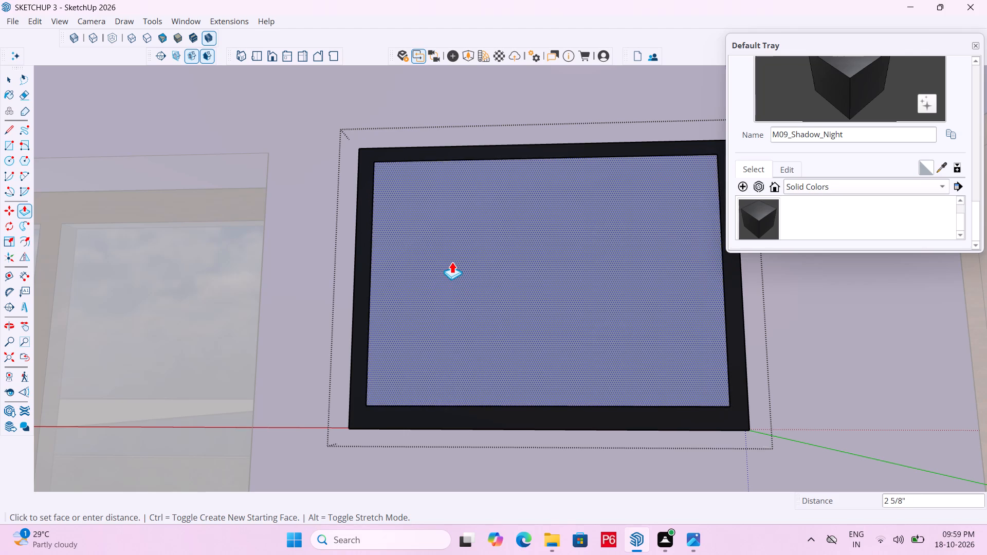
{"action": "type", "text": "1\""}
{"action": "key", "text": "Return"}
Push the inner panel face back into the black frame by about 9/16".
{"action": "scroll", "coordinate": [344, 275], "scroll_direction": "down", "scroll_amount": 1}
{"action": "middle_click_drag", "start_coordinate": [332, 281], "coordinate": [251, 405]}
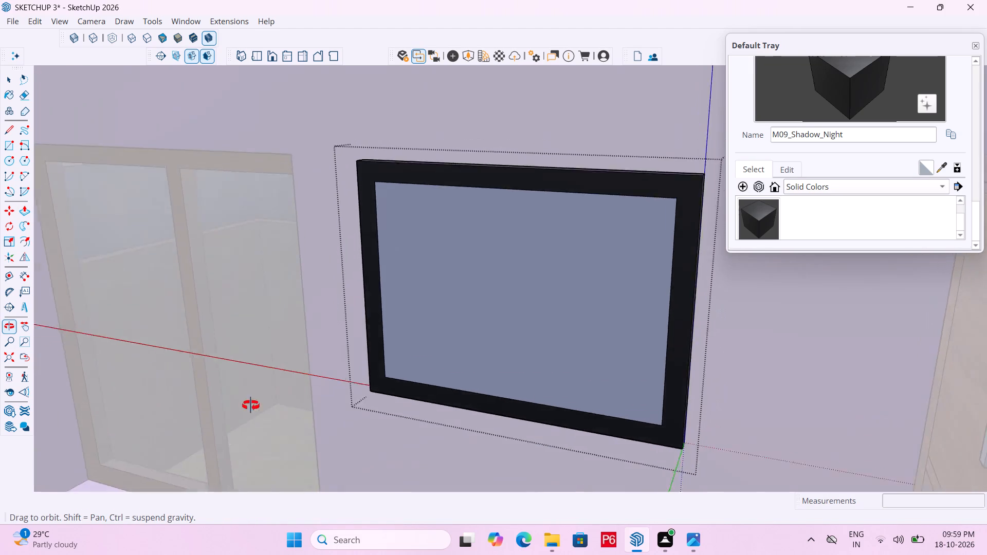
{"action": "middle_click_drag", "start_coordinate": [251, 405], "coordinate": [441, 522]}
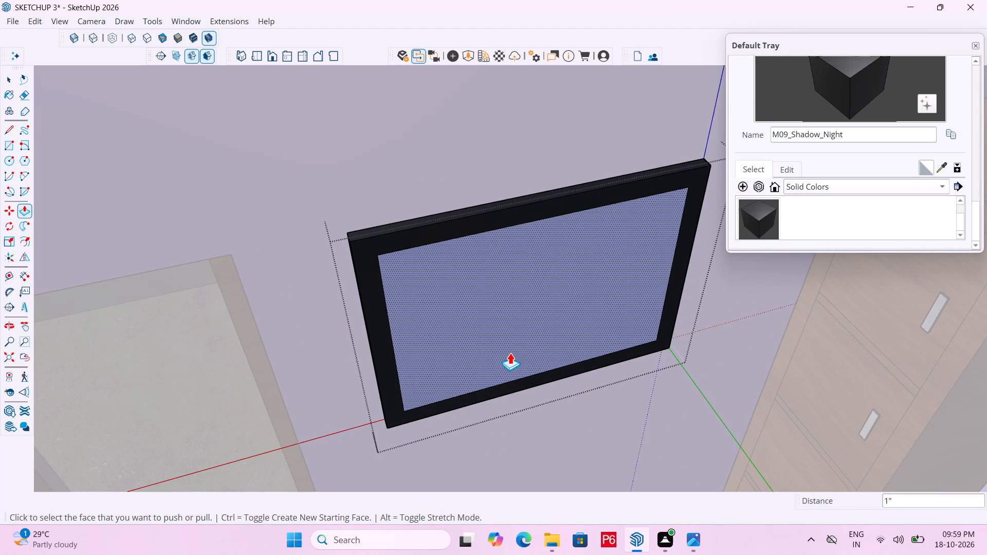
{"action": "left_click", "coordinate": [510, 353]}
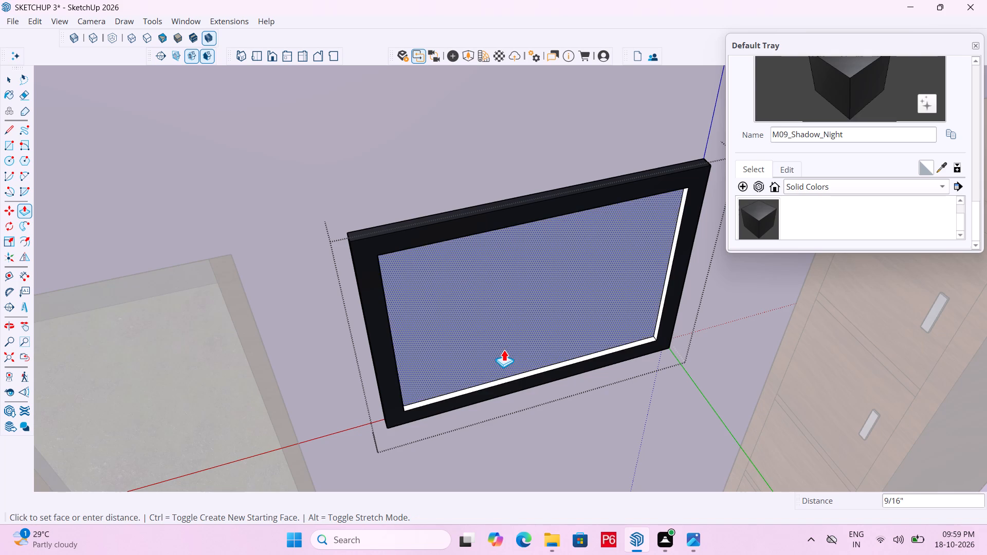
{"action": "left_click", "coordinate": [504, 347]}
{"action": "middle_click_drag", "start_coordinate": [635, 343], "coordinate": [589, 323]}
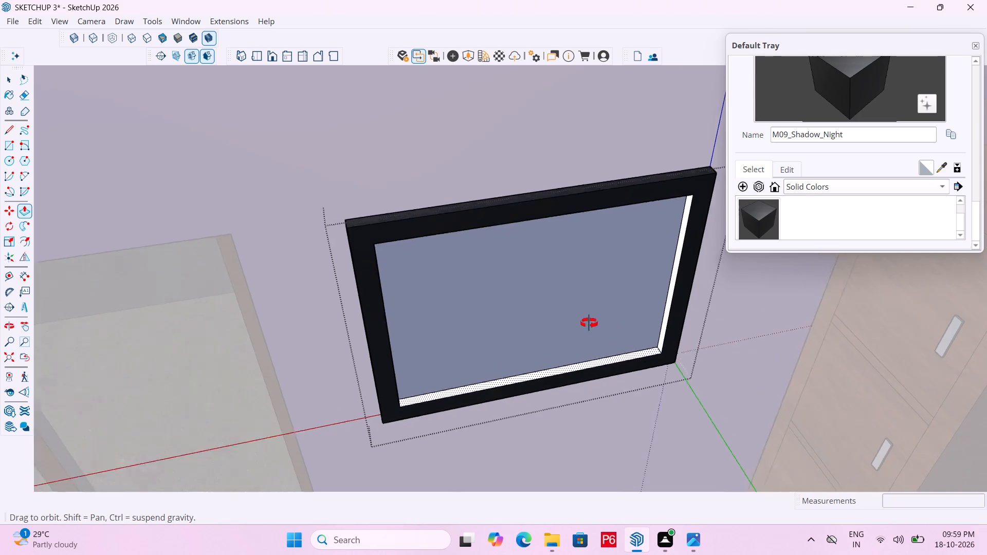
{"action": "middle_click_drag", "start_coordinate": [589, 323], "coordinate": [491, 237]}
Paint the recessed inner panel face with the solid colour C01_Vanilla_Cream.
{"action": "key", "text": "space"}
{"action": "middle_click_drag", "start_coordinate": [524, 333], "coordinate": [559, 344]}
{"action": "left_click", "coordinate": [837, 189]}
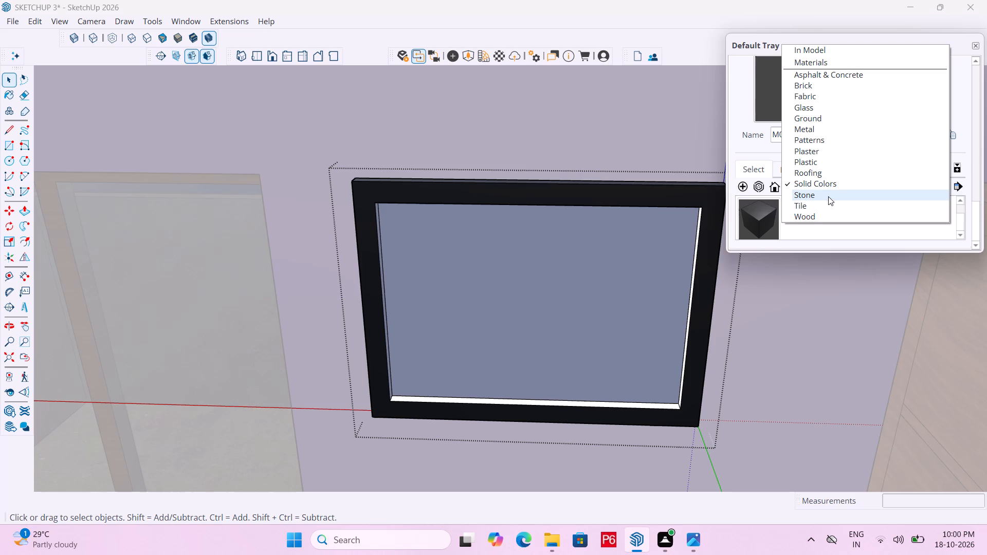
{"action": "left_click", "coordinate": [829, 186]}
{"action": "scroll", "coordinate": [809, 197], "scroll_direction": "down", "scroll_amount": 4}
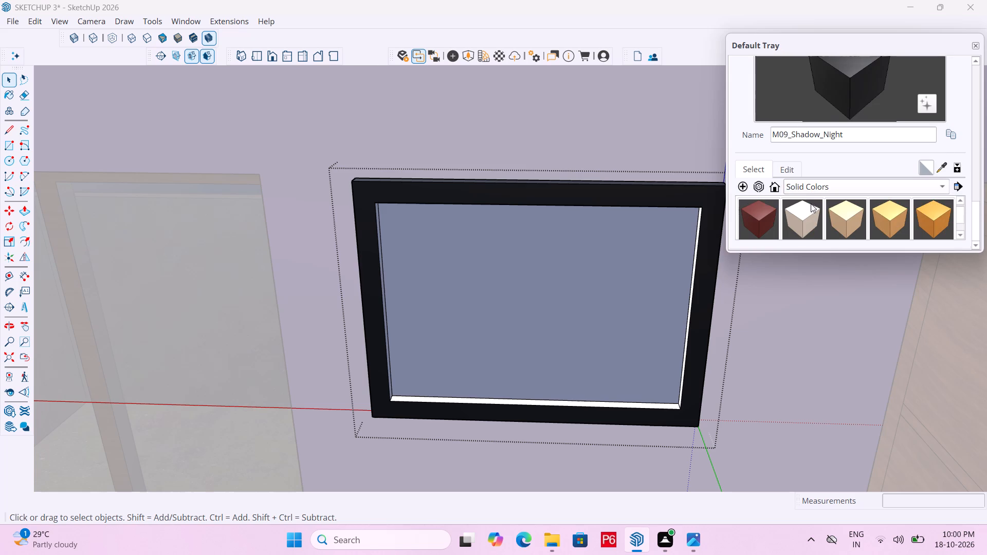
{"action": "left_click", "coordinate": [813, 219]}
{"action": "left_click", "coordinate": [613, 275]}
{"action": "middle_click_drag", "start_coordinate": [531, 277], "coordinate": [553, 260]}
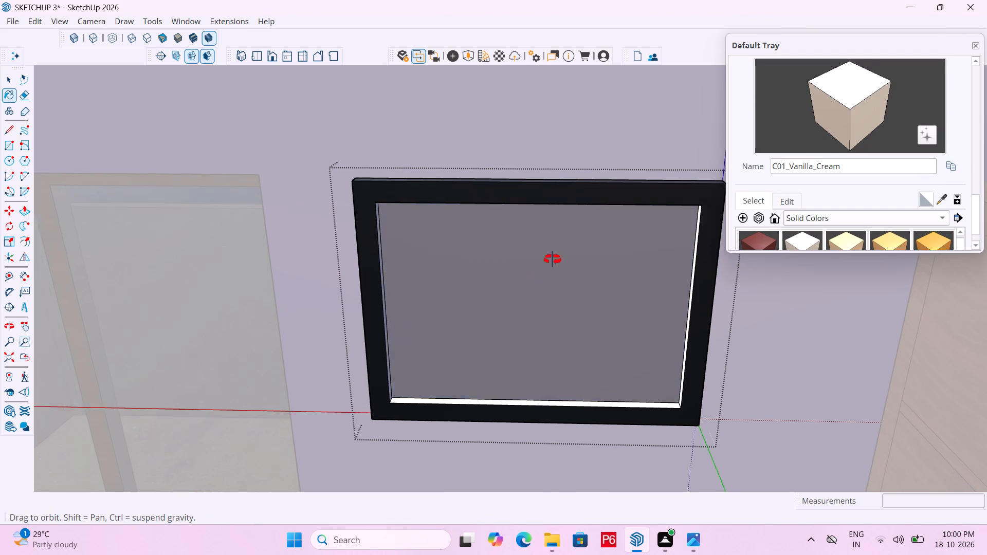
{"action": "middle_click_drag", "start_coordinate": [553, 260], "coordinate": [583, 190]}
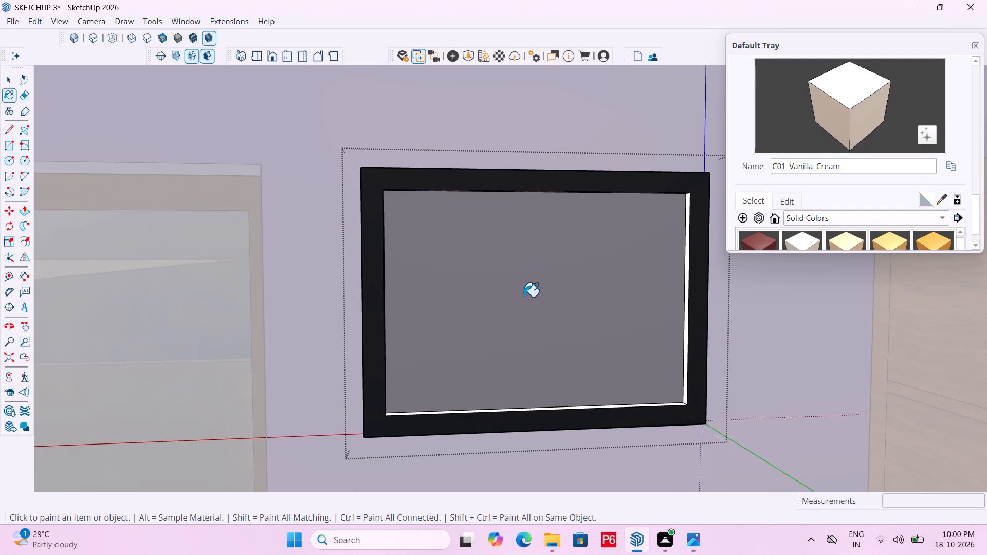
Draw a pointed peak on the panel face with two slanted lines rising from its bottom edge, the second about 1' 3 7/8" long.
{"action": "key", "text": "l"}
{"action": "left_click", "coordinate": [416, 410]}
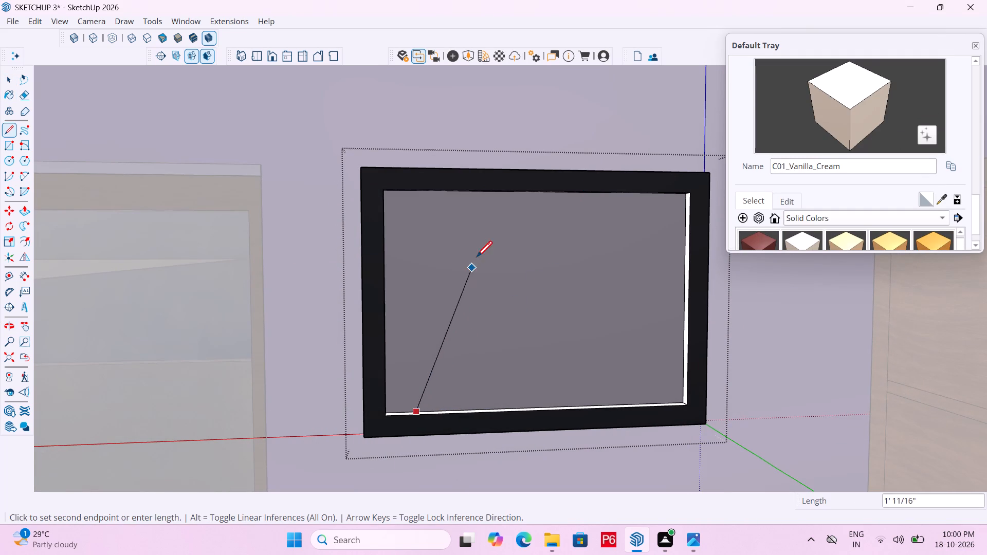
{"action": "double_click", "coordinate": [497, 226]}
{"action": "middle_click_drag", "start_coordinate": [572, 396], "coordinate": [523, 486]}
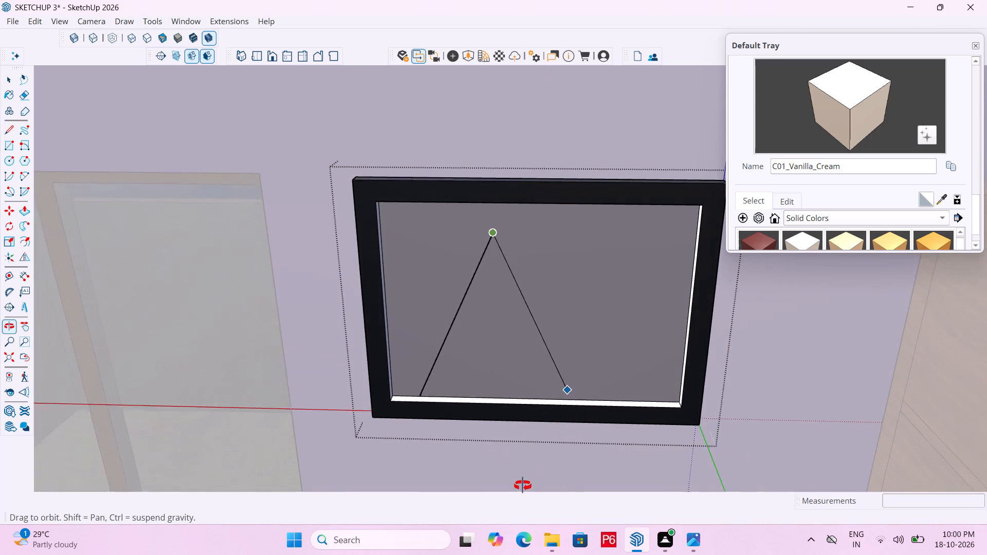
{"action": "middle_click_drag", "start_coordinate": [523, 486], "coordinate": [526, 479]}
{"action": "left_click", "coordinate": [573, 399]}
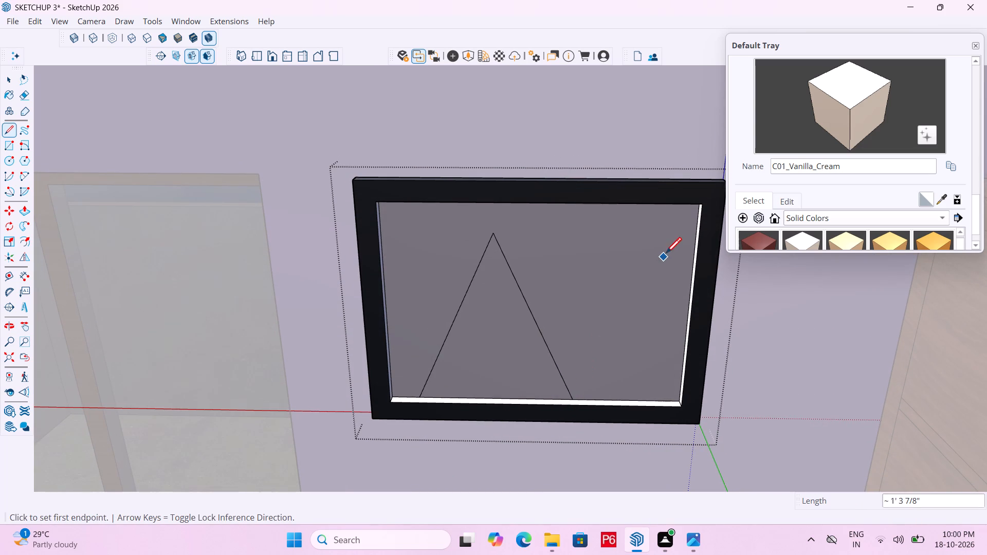
Draw a diagonal line about 1' 2 1/8" long from the peak's right slope up to the panel's right edge.
{"action": "left_click_drag", "start_coordinate": [543, 341], "coordinate": [550, 334]}
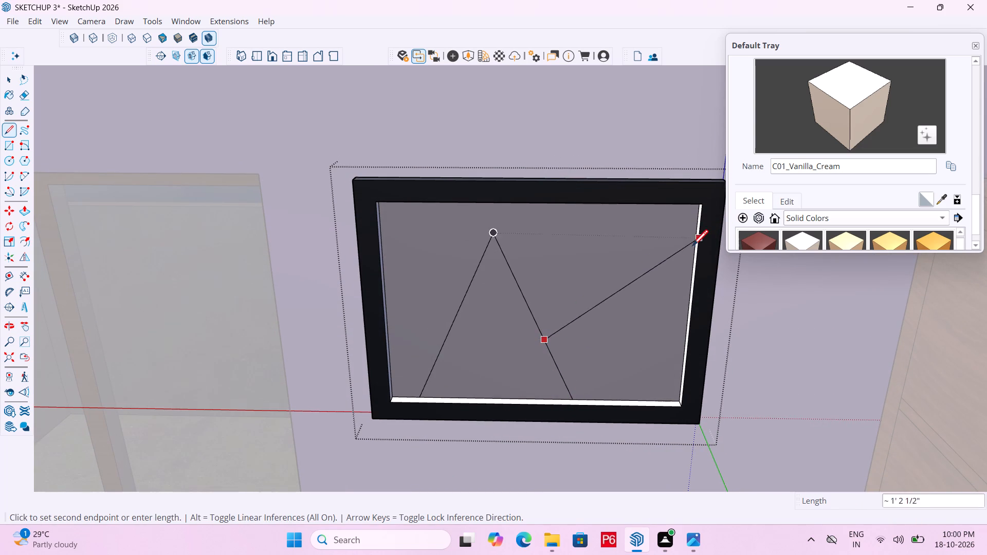
{"action": "middle_click_drag", "start_coordinate": [687, 250], "coordinate": [715, 233]}
{"action": "scroll", "coordinate": [715, 232], "scroll_direction": "up", "scroll_amount": 3}
{"action": "left_click", "coordinate": [683, 236]}
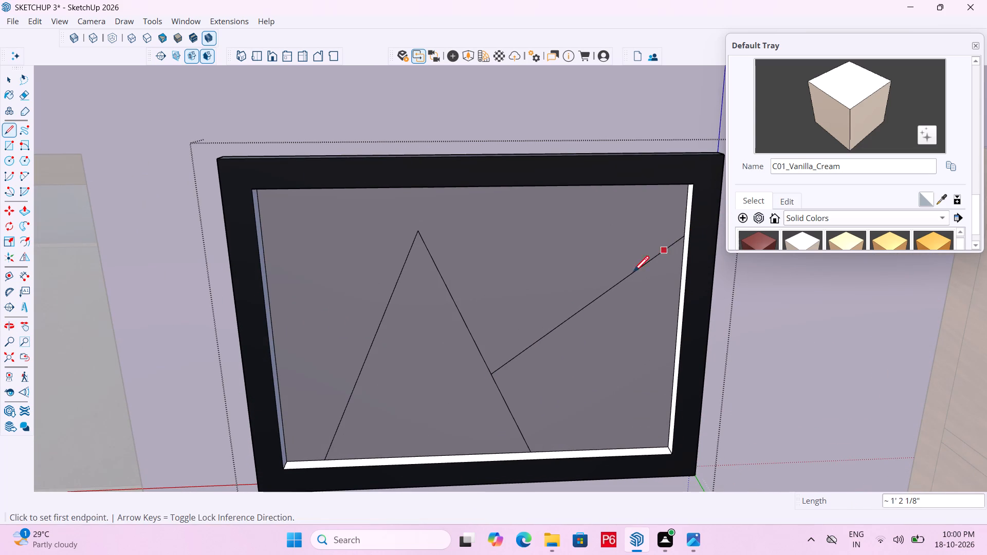
{"action": "key", "text": "space"}
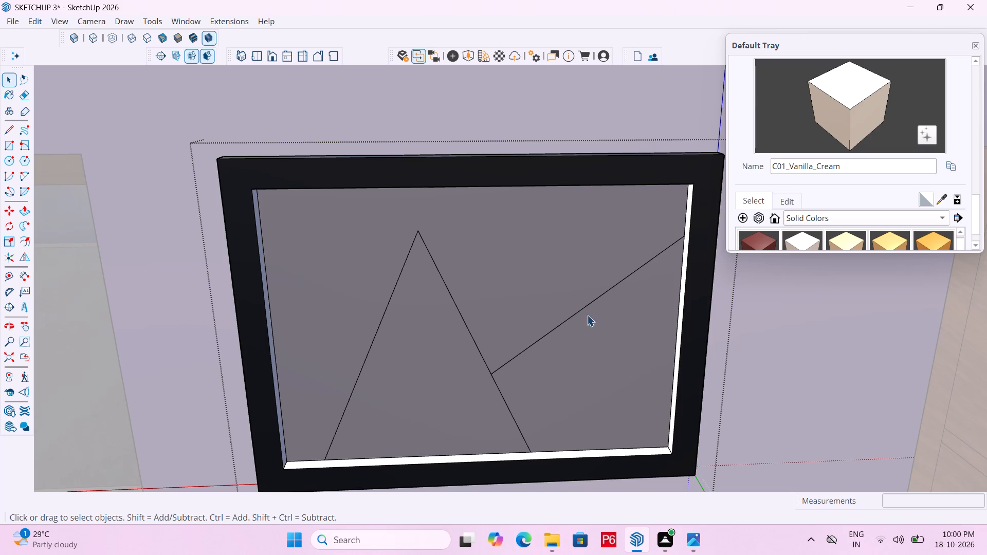
Draw a slanted line across the panel's upper-left corner, from its left edge to its top edge.
{"action": "scroll", "coordinate": [623, 344], "scroll_direction": "down", "scroll_amount": 2}
{"action": "key", "text": "l"}
{"action": "middle_click_drag", "start_coordinate": [550, 306], "coordinate": [533, 205]}
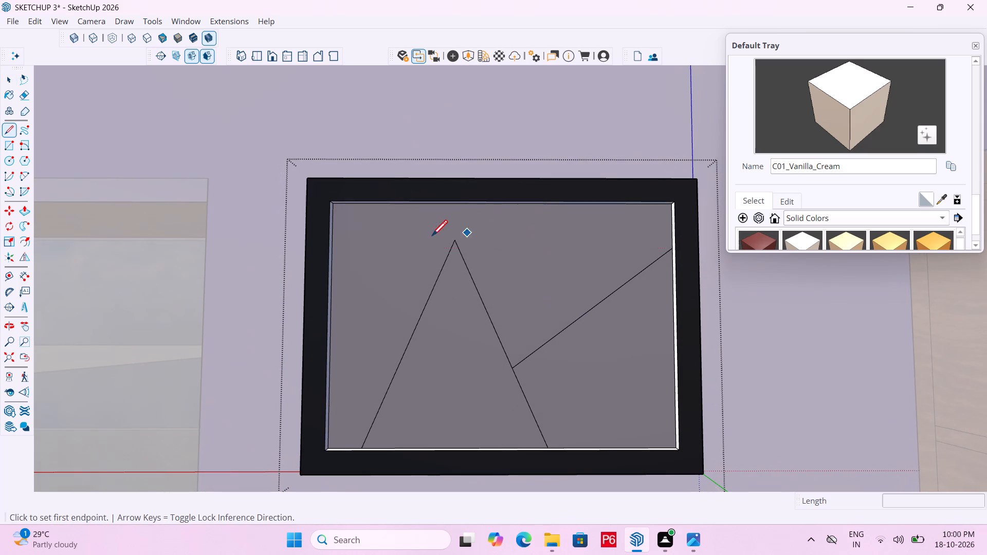
{"action": "scroll", "coordinate": [338, 245], "scroll_direction": "up", "scroll_amount": 4}
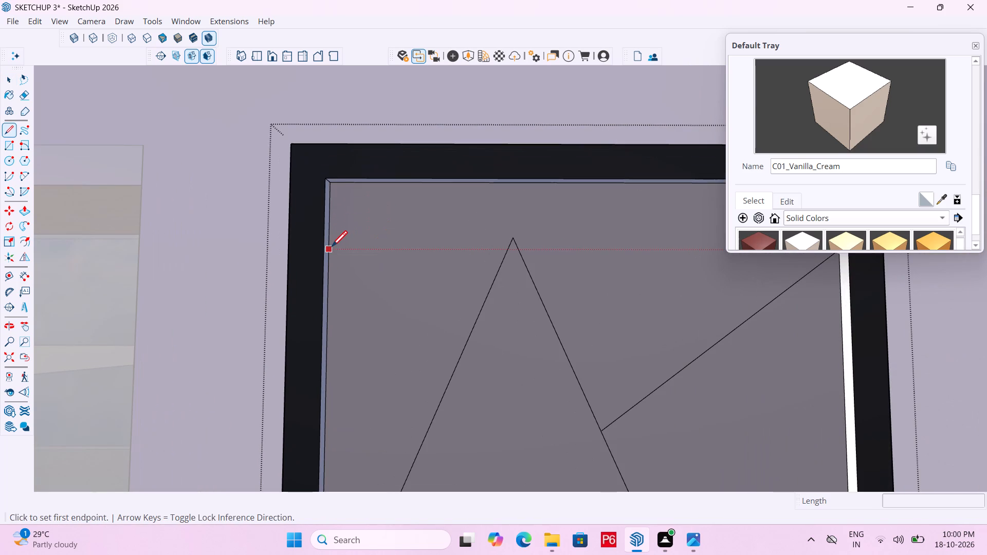
{"action": "double_click", "coordinate": [332, 248]}
{"action": "middle_click_drag", "start_coordinate": [562, 251], "coordinate": [418, 249]}
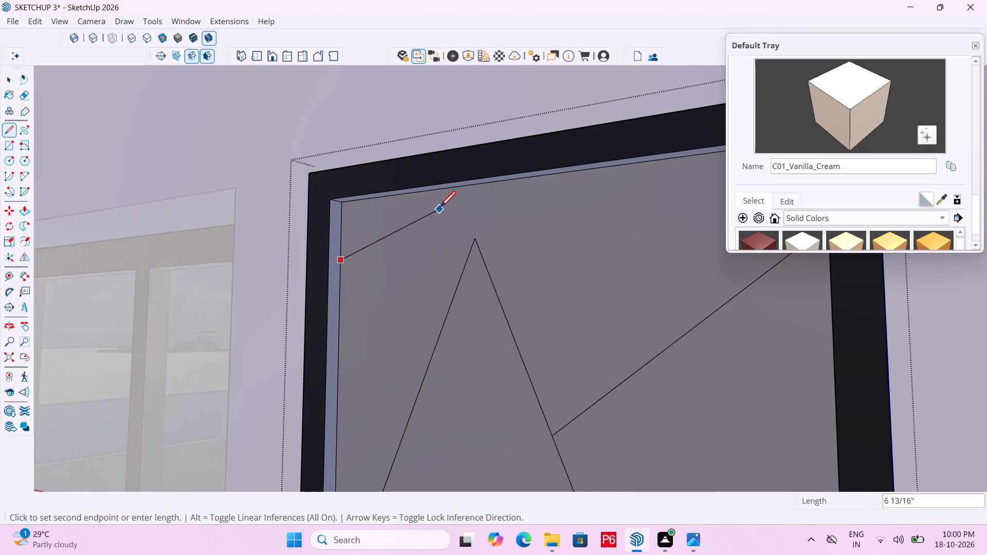
{"action": "double_click", "coordinate": [579, 170]}
{"action": "key", "text": "space"}
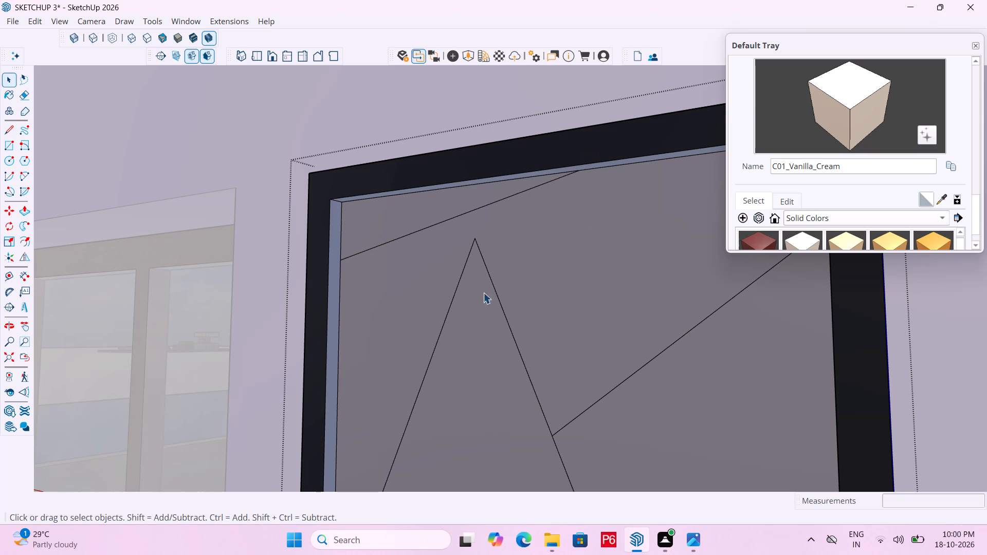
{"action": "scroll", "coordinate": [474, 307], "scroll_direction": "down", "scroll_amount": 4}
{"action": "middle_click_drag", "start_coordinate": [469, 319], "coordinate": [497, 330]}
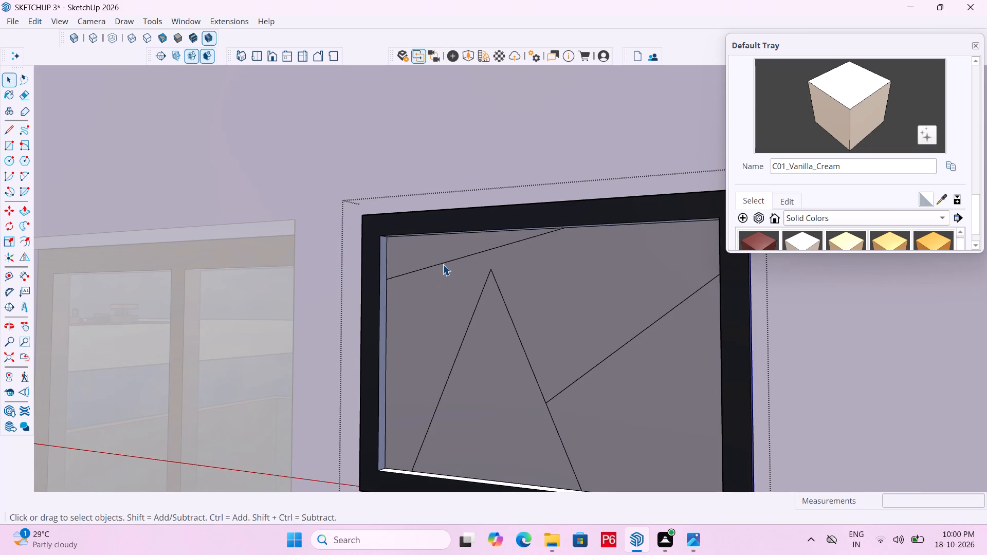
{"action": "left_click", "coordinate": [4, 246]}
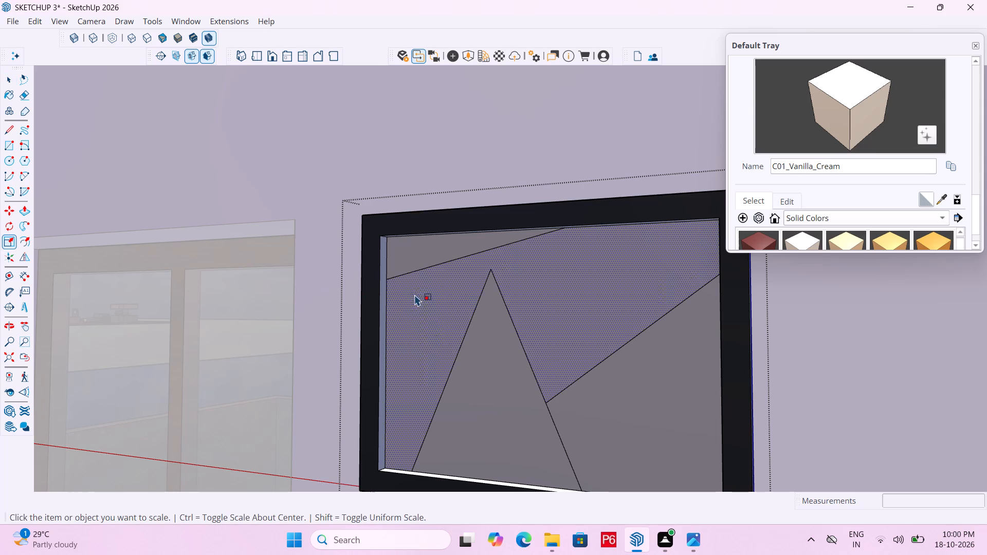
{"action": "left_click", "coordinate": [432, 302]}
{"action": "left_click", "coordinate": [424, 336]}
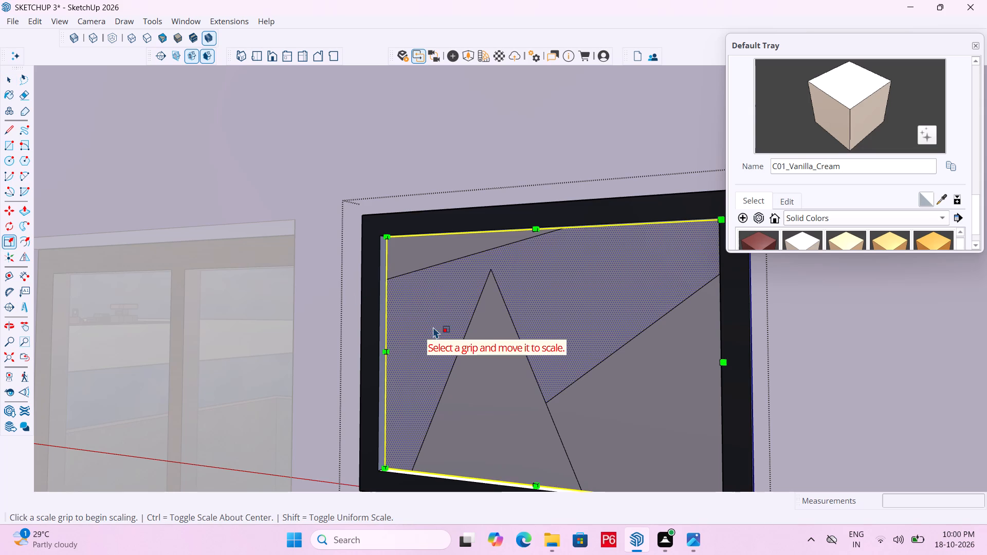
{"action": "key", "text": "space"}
Offset the outline of the large central face around the peak inward by about 7/16".
{"action": "left_click", "coordinate": [459, 303]}
{"action": "left_click", "coordinate": [459, 303]}
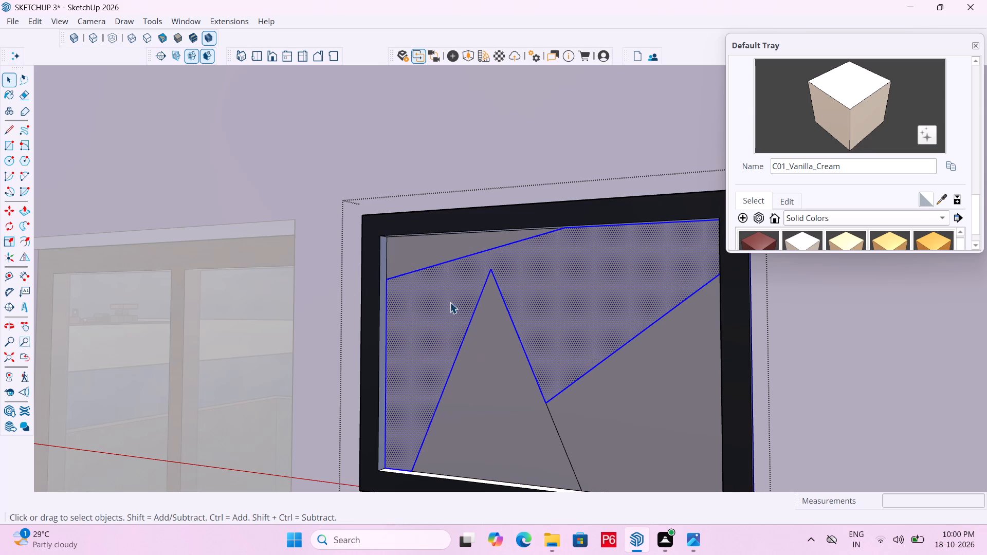
{"action": "left_click", "coordinate": [9, 240]}
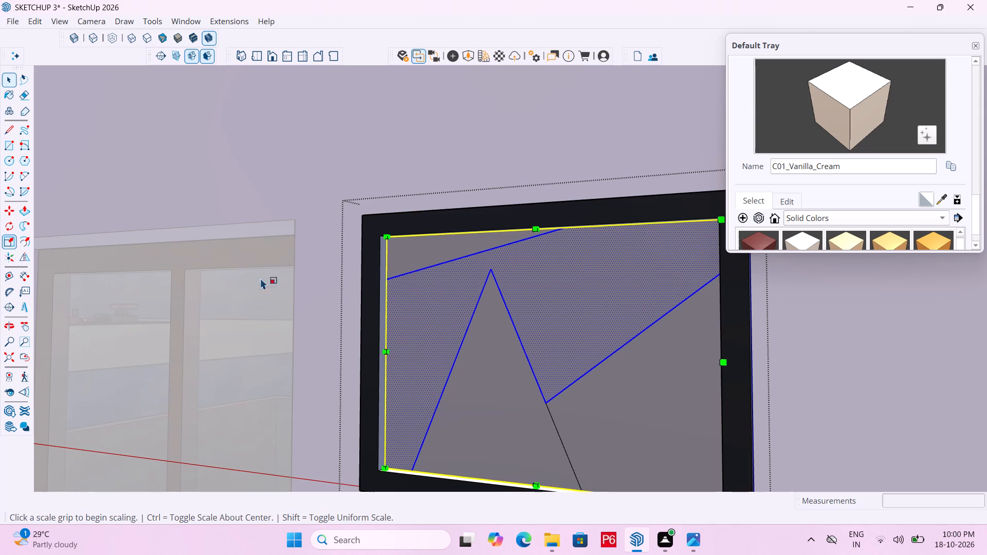
{"action": "left_click", "coordinate": [437, 328]}
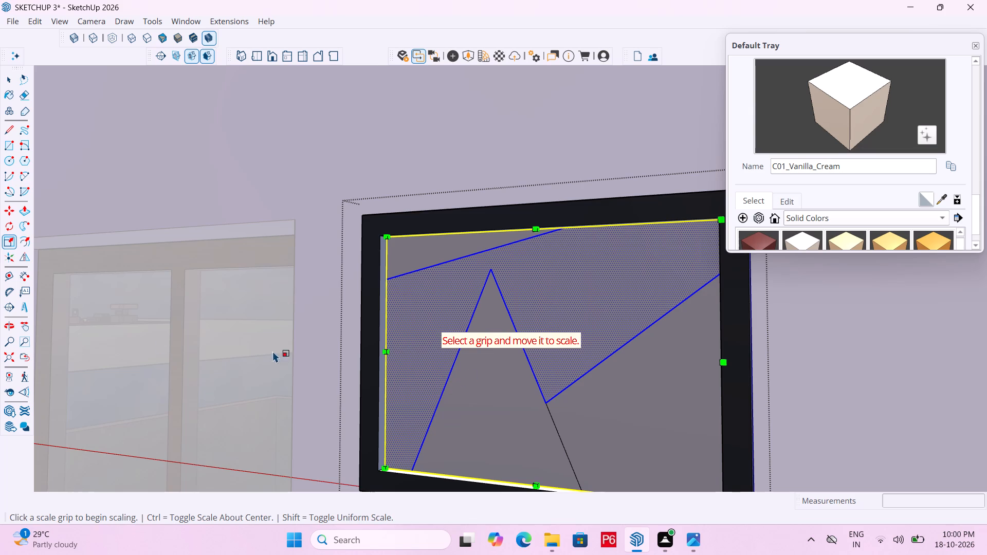
{"action": "left_click", "coordinate": [25, 239]}
{"action": "left_click", "coordinate": [447, 305]}
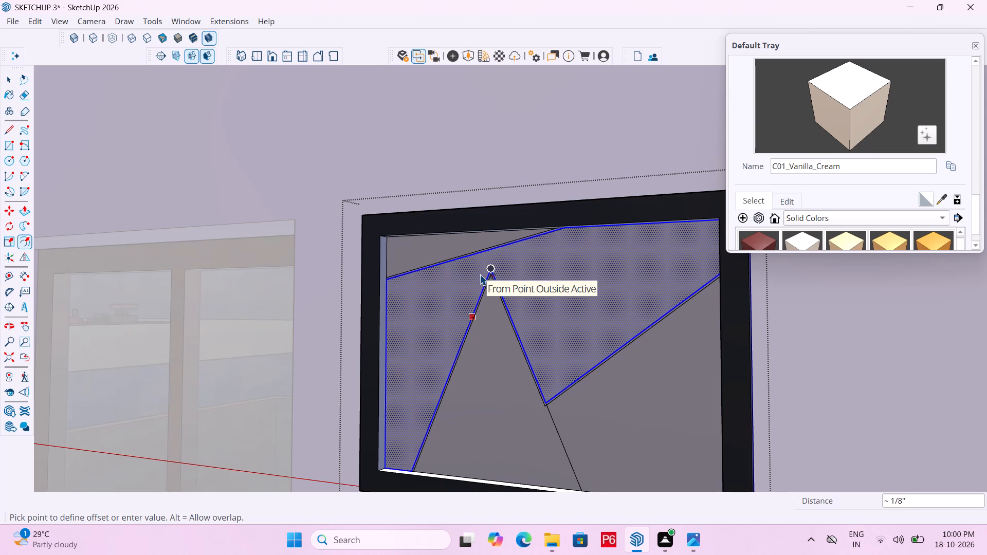
{"action": "scroll", "coordinate": [482, 274], "scroll_direction": "up", "scroll_amount": 3}
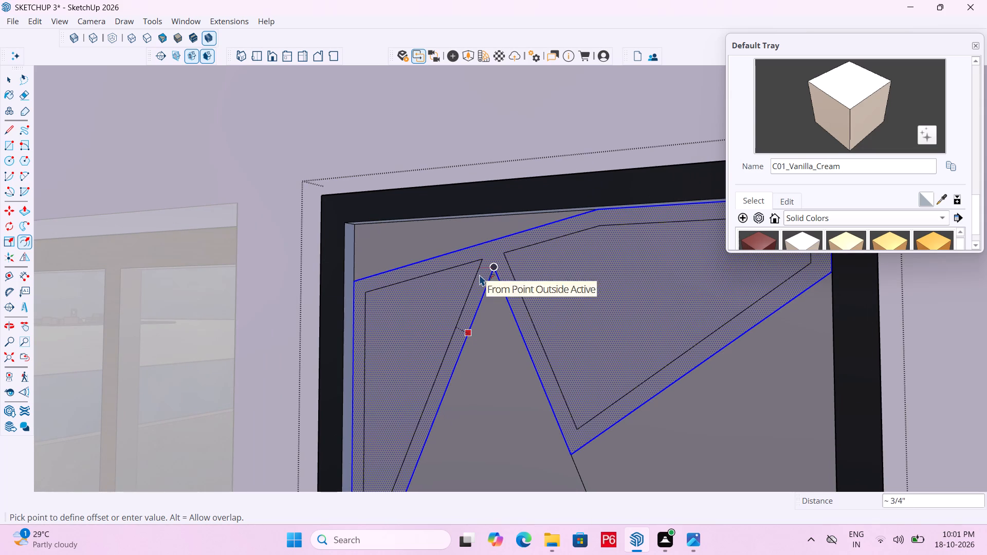
{"action": "scroll", "coordinate": [479, 275], "scroll_direction": "up", "scroll_amount": 4}
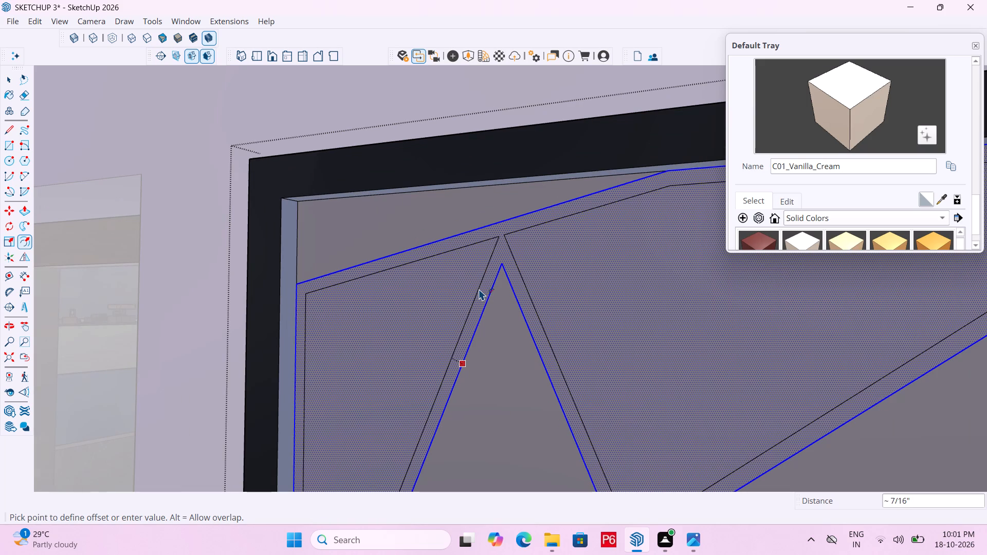
{"action": "left_click", "coordinate": [479, 289]}
{"action": "scroll", "coordinate": [448, 249], "scroll_direction": "down", "scroll_amount": 5}
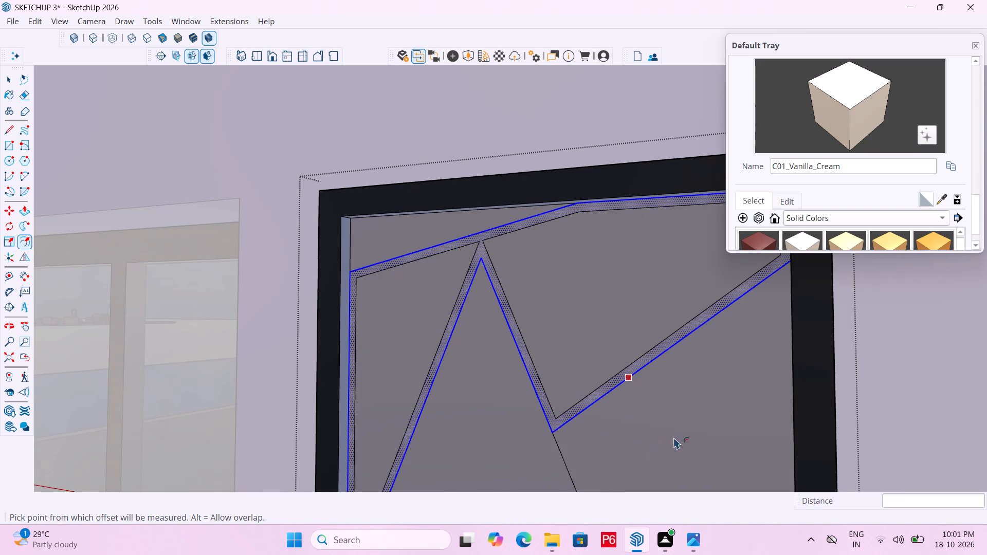
{"action": "key", "text": "space"}
Offset the triangular peak face and the panel's lower-right face inward by about 5/8".
{"action": "left_click", "coordinate": [694, 441]}
{"action": "double_click", "coordinate": [686, 427]}
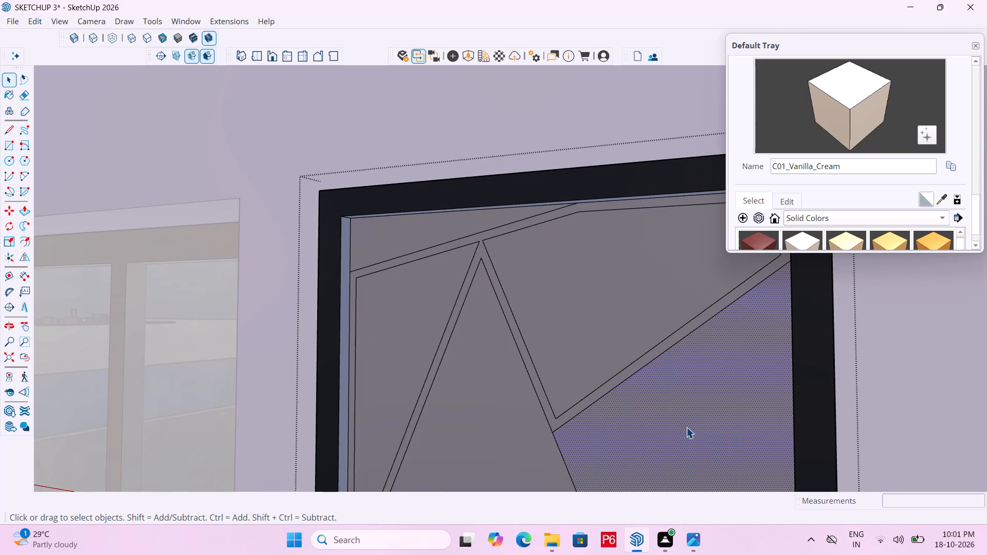
{"action": "scroll", "coordinate": [501, 345], "scroll_direction": "down", "scroll_amount": 5}
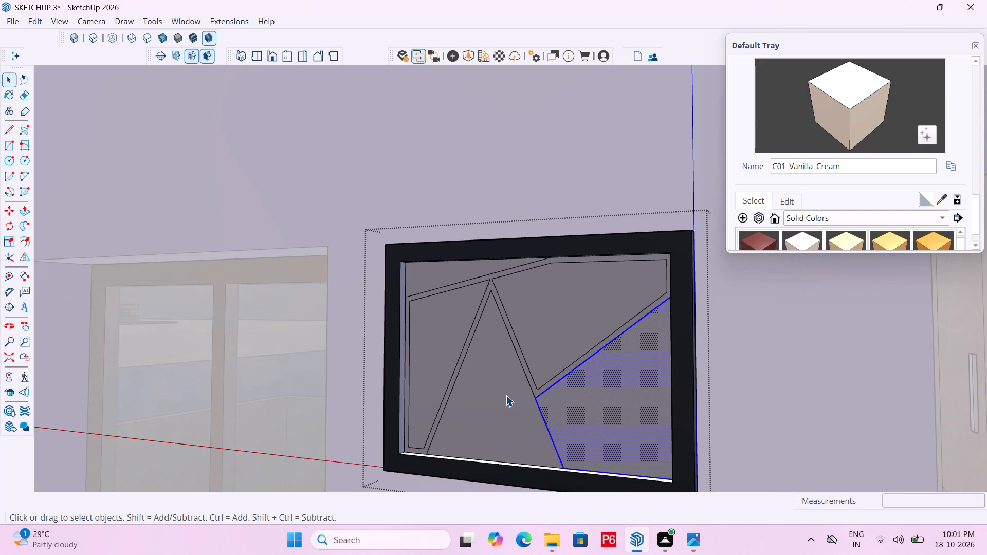
{"action": "triple_click", "coordinate": [506, 396]}
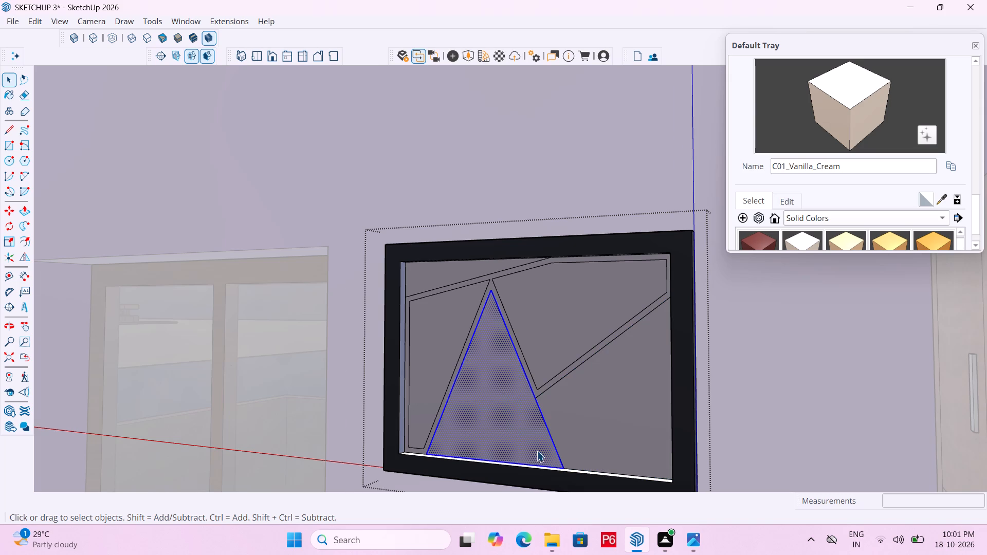
{"action": "scroll", "coordinate": [541, 466], "scroll_direction": "down", "scroll_amount": 1}
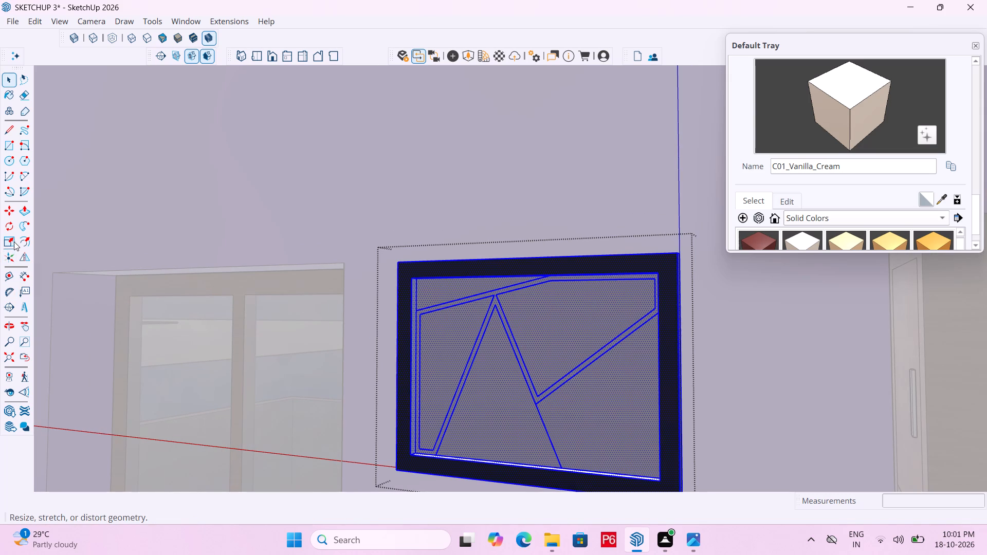
{"action": "left_click", "coordinate": [21, 241]}
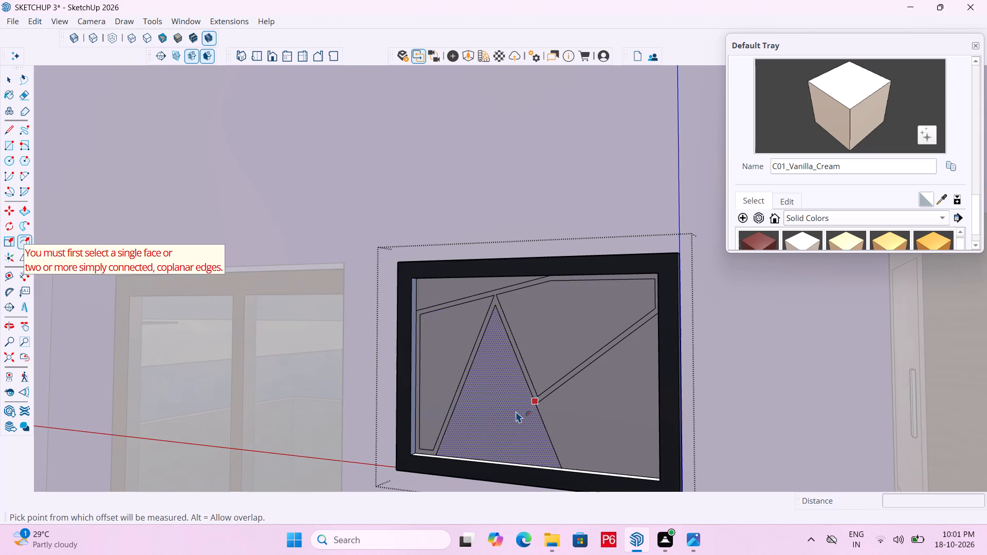
{"action": "left_click", "coordinate": [516, 411]}
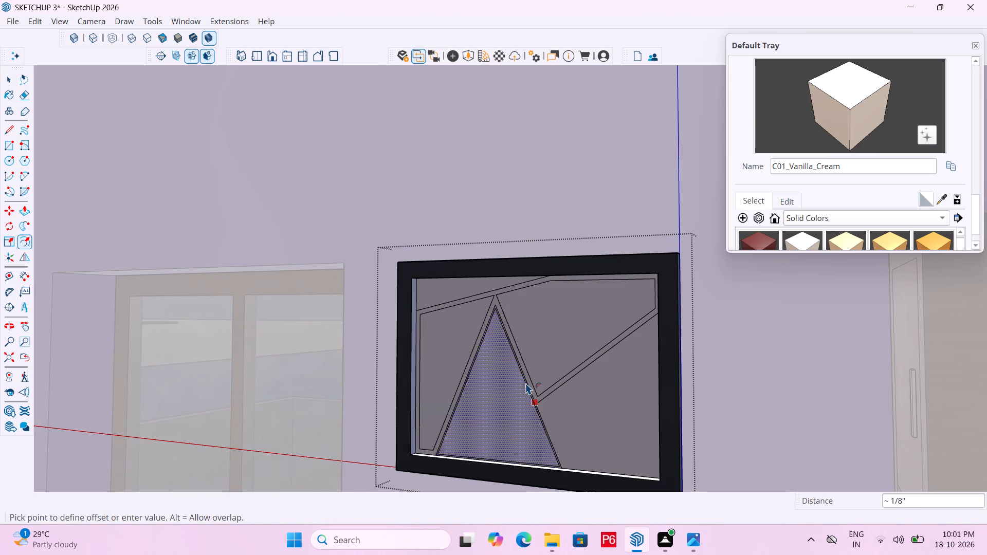
{"action": "left_click", "coordinate": [522, 386]}
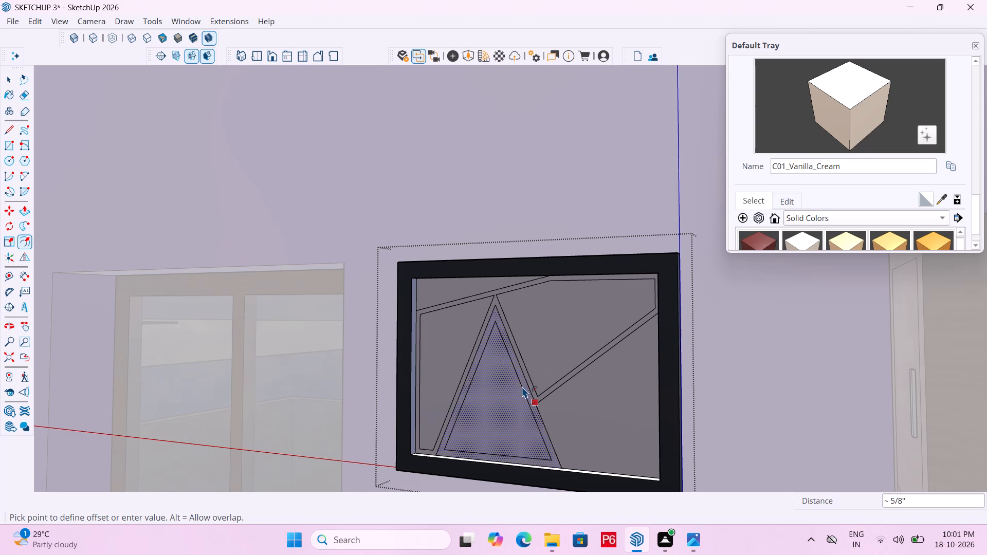
{"action": "double_click", "coordinate": [601, 416]}
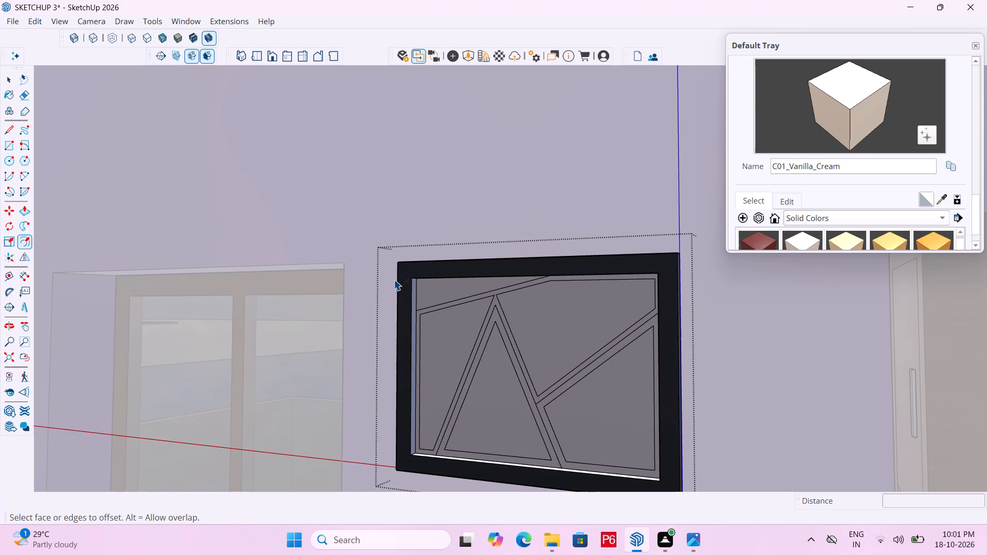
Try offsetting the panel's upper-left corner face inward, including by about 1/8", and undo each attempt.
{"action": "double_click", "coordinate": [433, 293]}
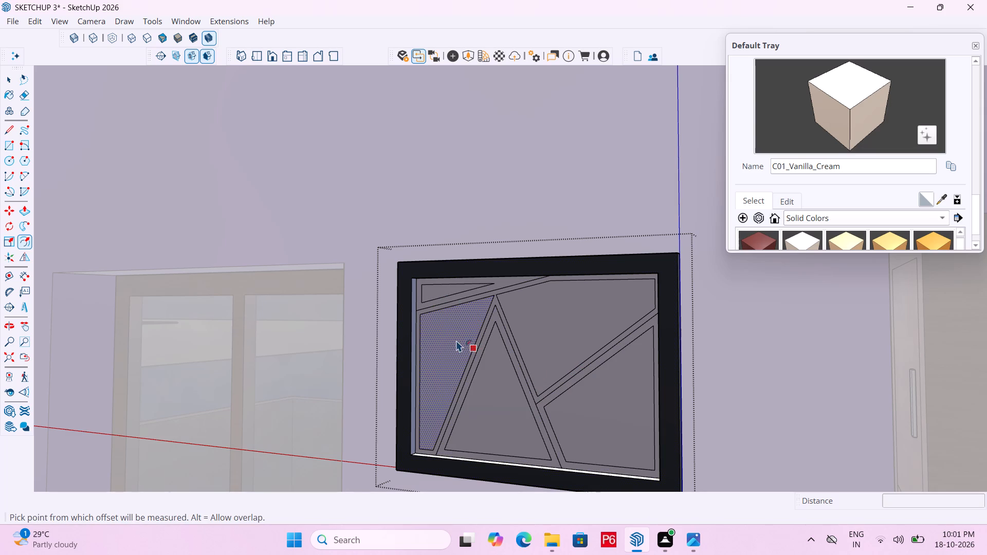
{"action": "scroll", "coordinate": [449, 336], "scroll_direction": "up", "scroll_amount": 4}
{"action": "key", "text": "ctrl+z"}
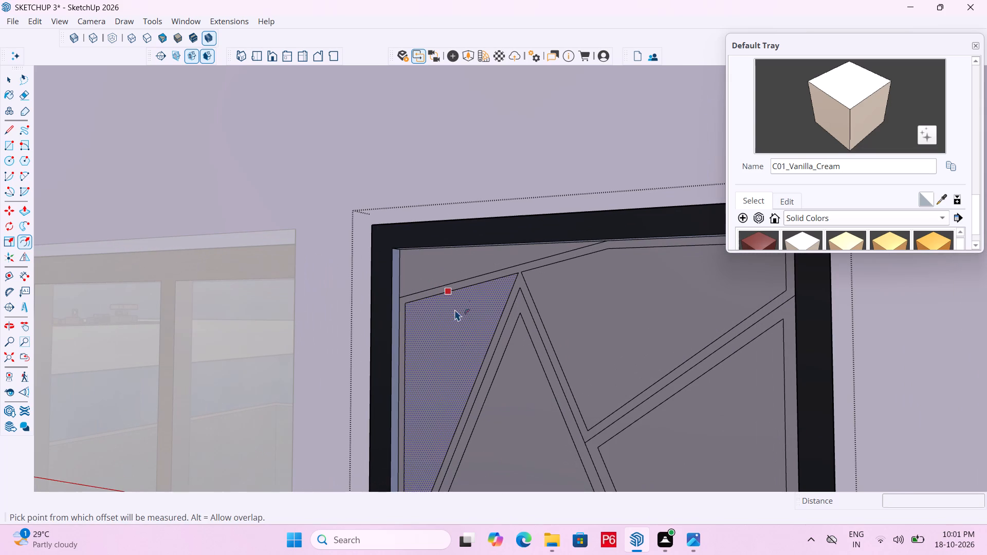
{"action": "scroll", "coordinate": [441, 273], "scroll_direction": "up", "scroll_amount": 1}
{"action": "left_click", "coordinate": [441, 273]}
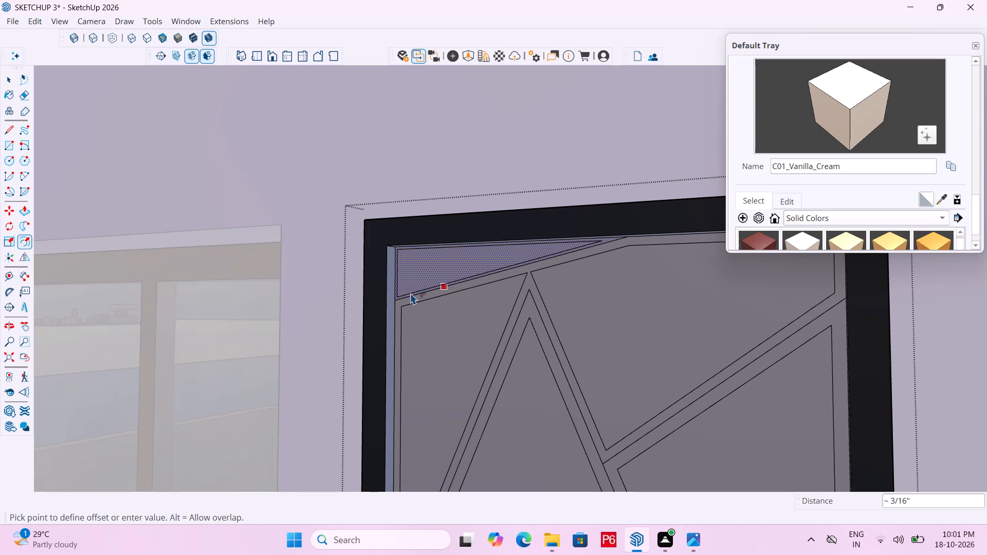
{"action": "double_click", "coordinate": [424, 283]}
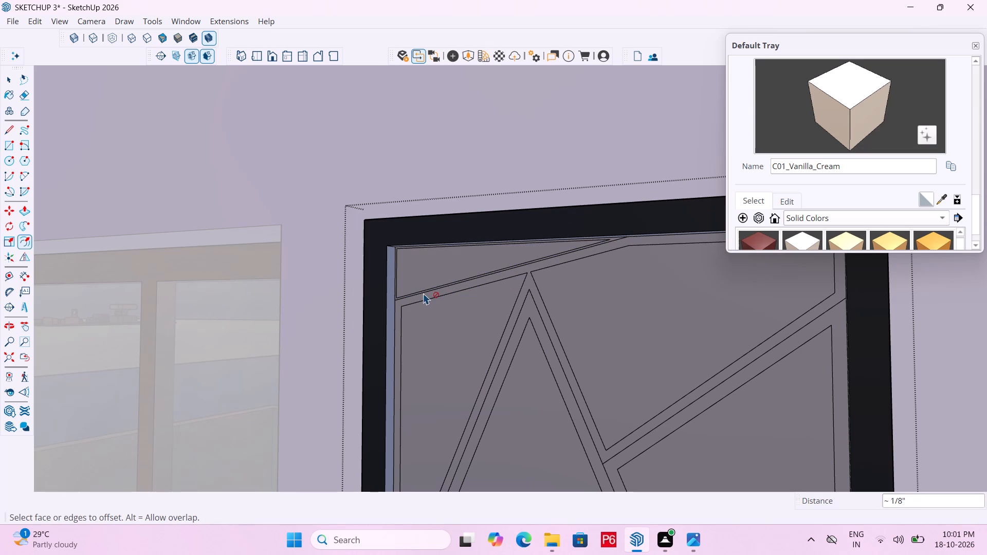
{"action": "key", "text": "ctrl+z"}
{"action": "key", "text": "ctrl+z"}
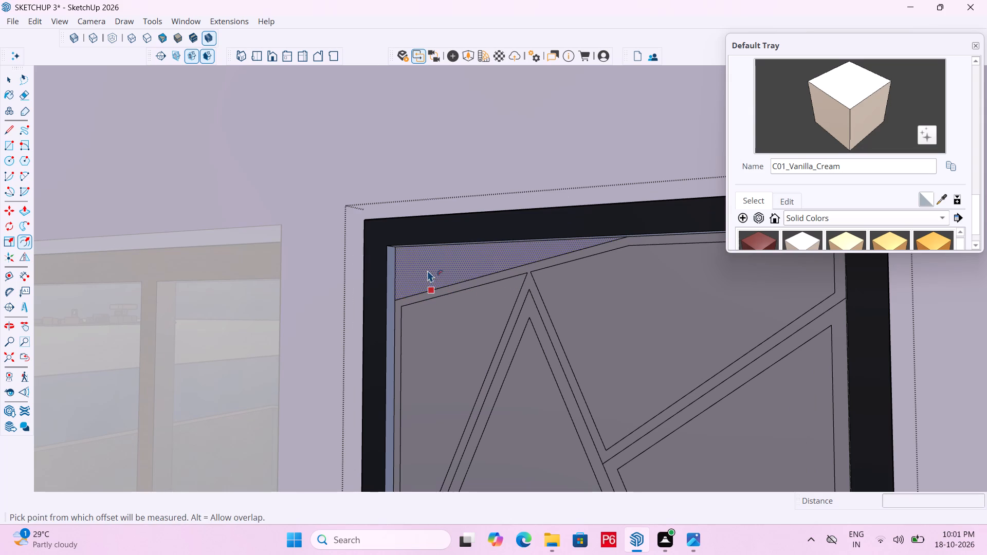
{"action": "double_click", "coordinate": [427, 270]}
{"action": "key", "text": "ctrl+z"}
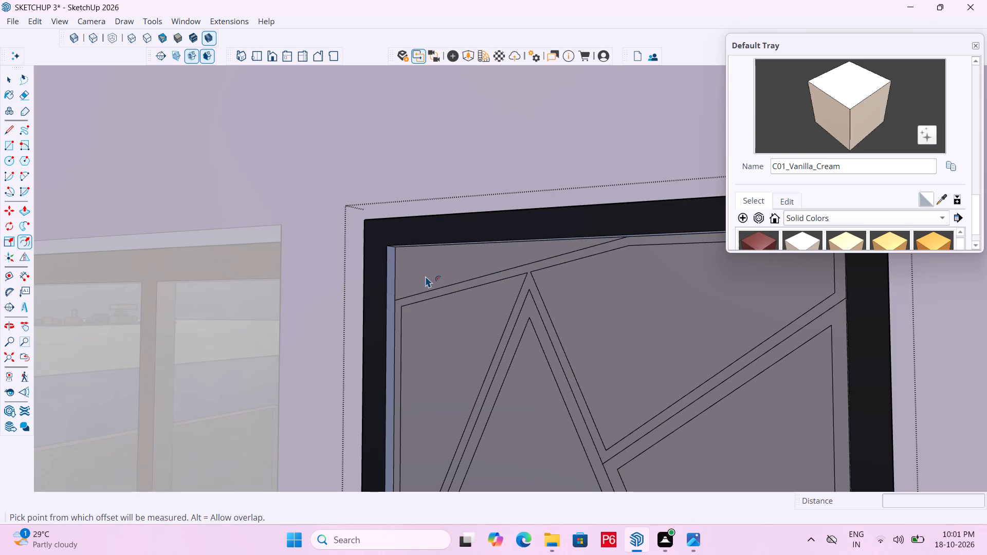
Offset the outline of the panel's upper-left corner face inward by about 3/8".
{"action": "left_click", "coordinate": [425, 276]}
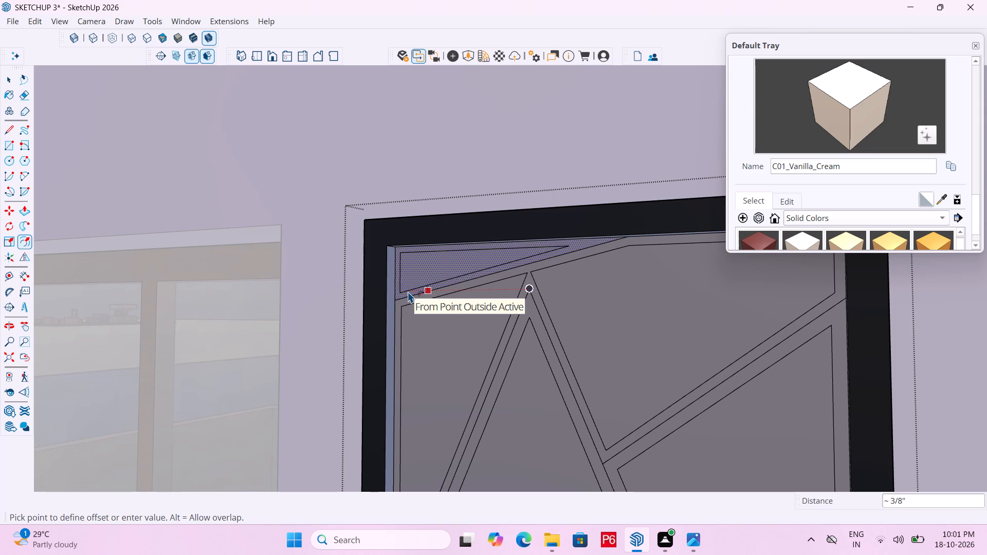
{"action": "left_click", "coordinate": [408, 291]}
Paint the border strip around the triangular peak with the solid colour H06_Ocean_Depth.
{"action": "scroll", "coordinate": [376, 234], "scroll_direction": "down", "scroll_amount": 5}
{"action": "middle_click_drag", "start_coordinate": [497, 301], "coordinate": [521, 307]}
{"action": "scroll", "coordinate": [865, 235], "scroll_direction": "down", "scroll_amount": 5}
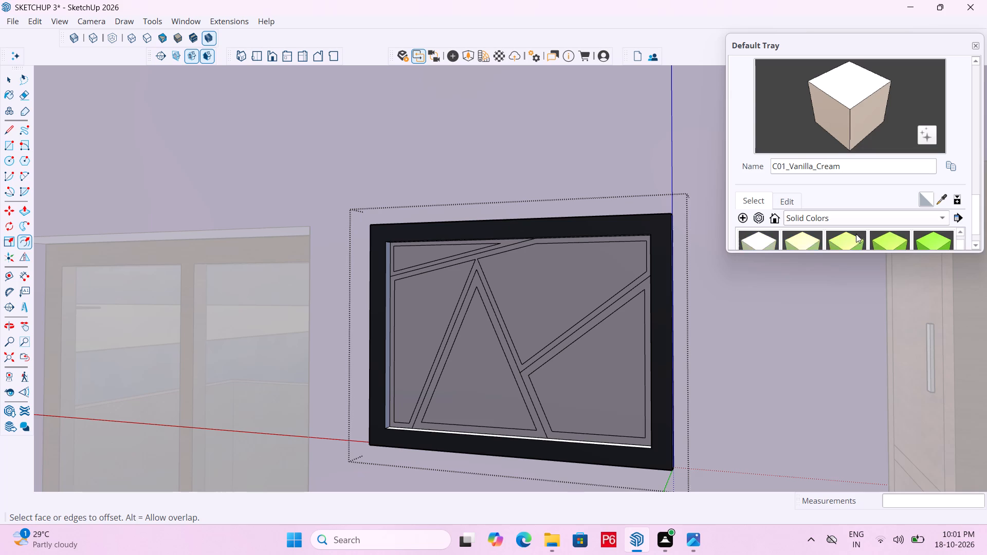
{"action": "scroll", "coordinate": [844, 240], "scroll_direction": "down", "scroll_amount": 4}
{"action": "left_click", "coordinate": [802, 244]}
{"action": "scroll", "coordinate": [453, 305], "scroll_direction": "up", "scroll_amount": 5}
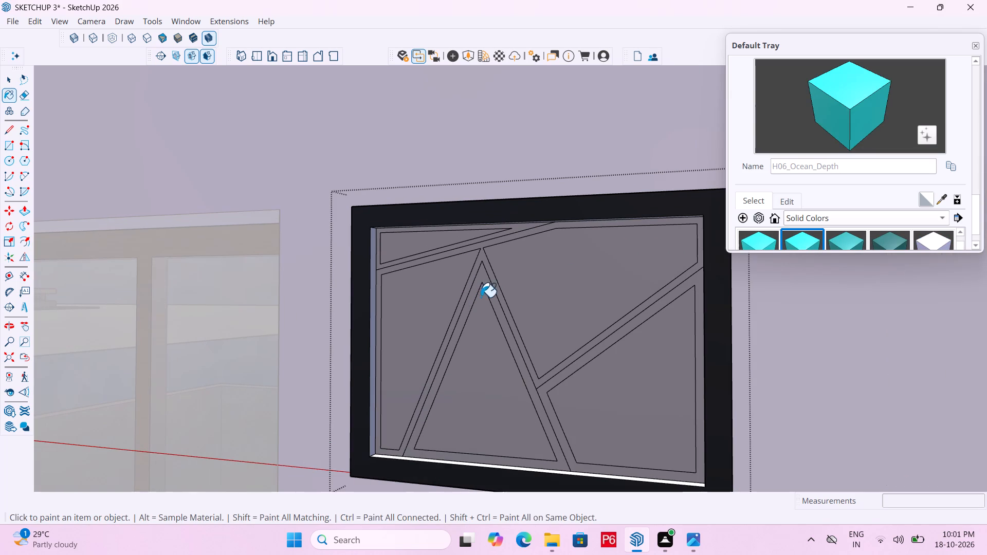
{"action": "left_click", "coordinate": [484, 273]}
Paint the border strip of the panel's lower-right face with the solid colour I03_Bluebell_Mist.
{"action": "scroll", "coordinate": [485, 270], "scroll_direction": "down", "scroll_amount": 5}
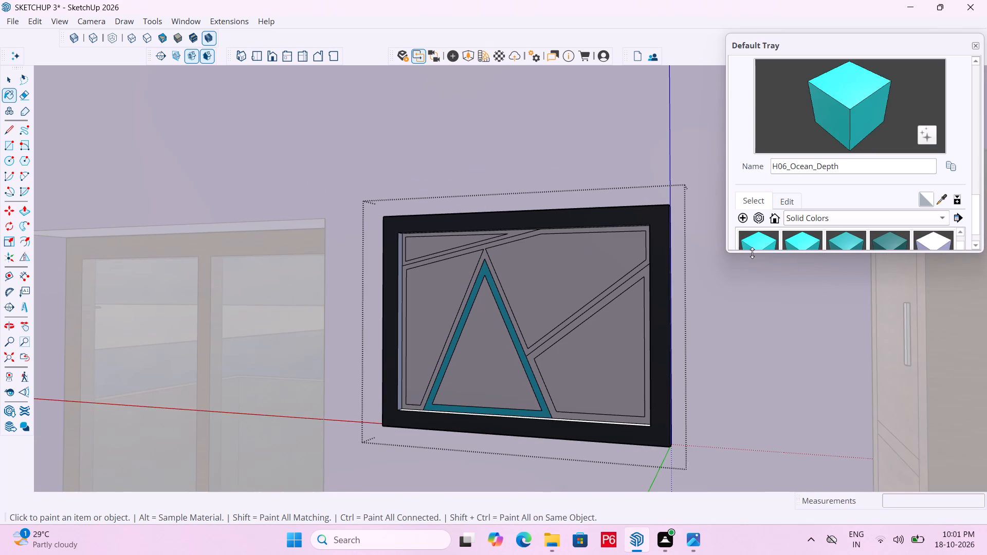
{"action": "scroll", "coordinate": [876, 239], "scroll_direction": "down", "scroll_amount": 1}
{"action": "left_click", "coordinate": [805, 240]}
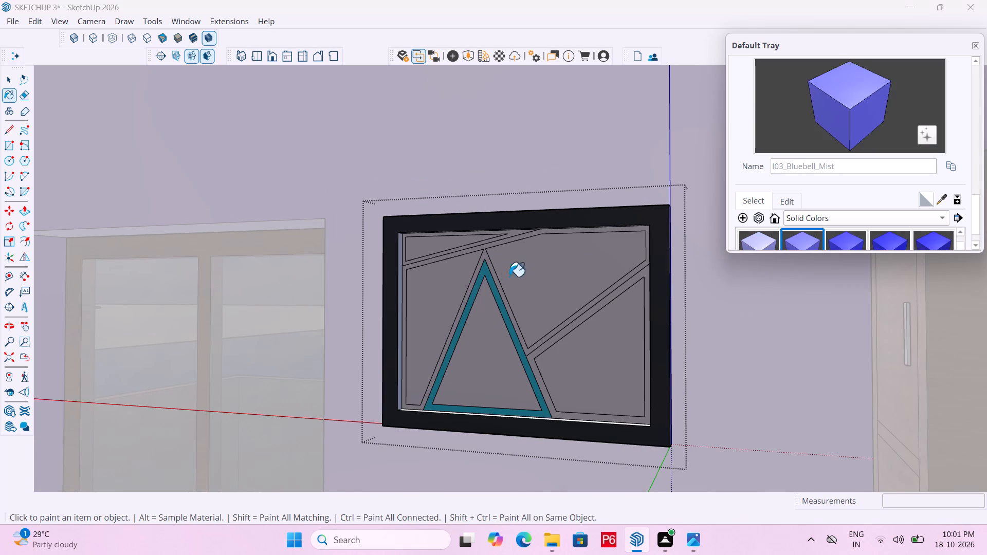
{"action": "double_click", "coordinate": [560, 338]}
Paint the border strip of the large central area around the peak with K02_Rosy_Glow.
{"action": "scroll", "coordinate": [848, 243], "scroll_direction": "down", "scroll_amount": 3}
{"action": "left_click", "coordinate": [810, 241]}
{"action": "scroll", "coordinate": [487, 270], "scroll_direction": "up", "scroll_amount": 5}
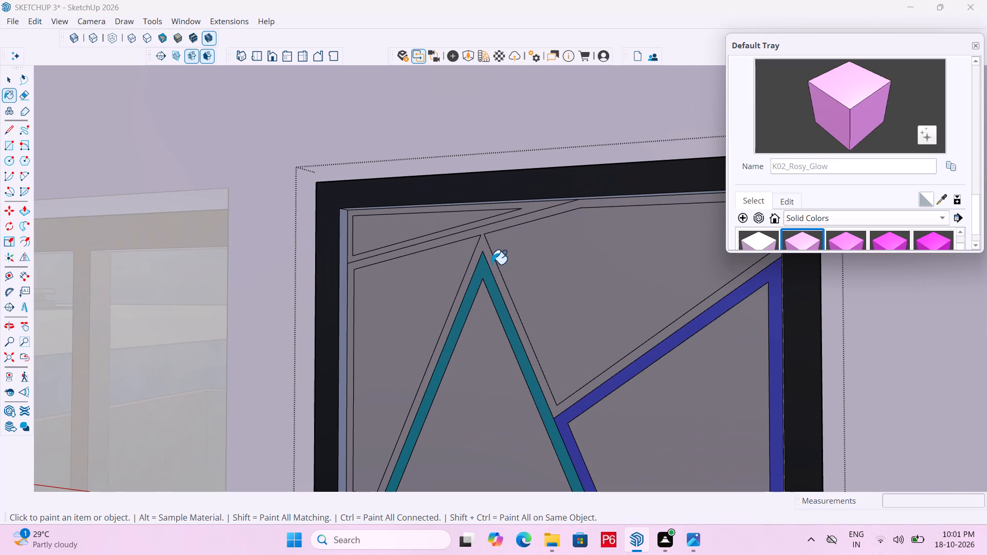
{"action": "left_click", "coordinate": [490, 256]}
Paint the border strip of the panel's upper-left corner triangle with F06_Grassy_Shade.
{"action": "scroll", "coordinate": [519, 281], "scroll_direction": "down", "scroll_amount": 5}
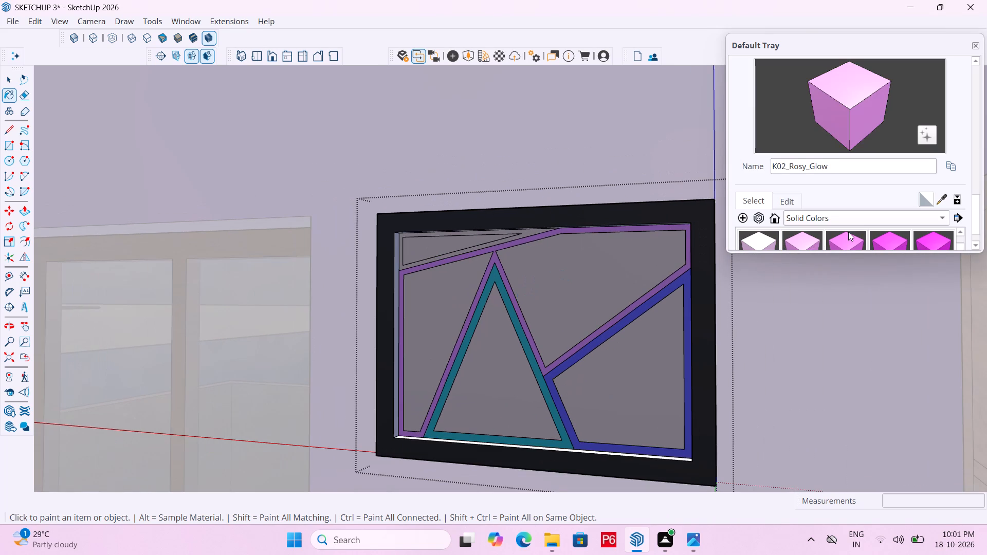
{"action": "scroll", "coordinate": [848, 232], "scroll_direction": "down", "scroll_amount": 3}
{"action": "scroll", "coordinate": [802, 245], "scroll_direction": "down", "scroll_amount": 2}
{"action": "scroll", "coordinate": [829, 243], "scroll_direction": "up", "scroll_amount": 2}
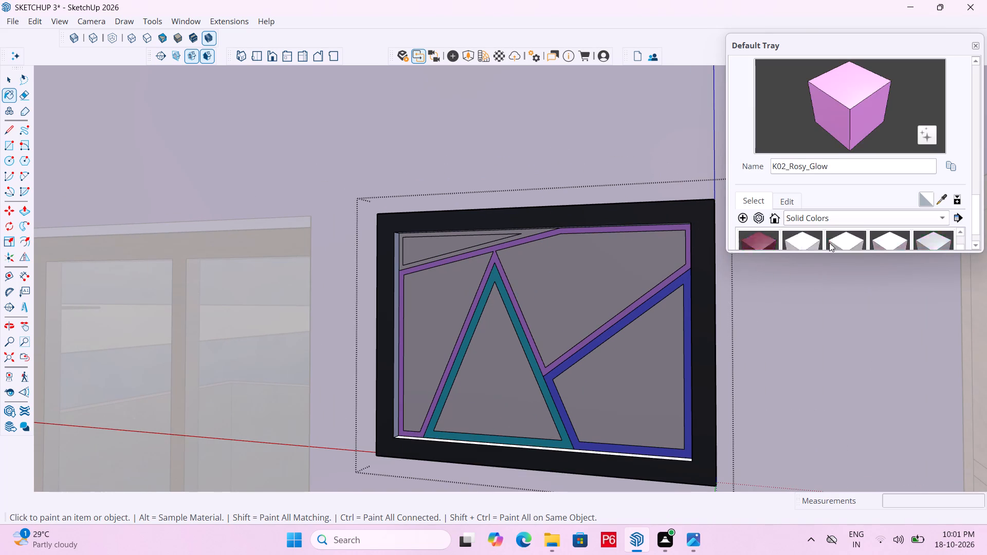
{"action": "scroll", "coordinate": [829, 243], "scroll_direction": "up", "scroll_amount": 10}
{"action": "left_click", "coordinate": [739, 243]}
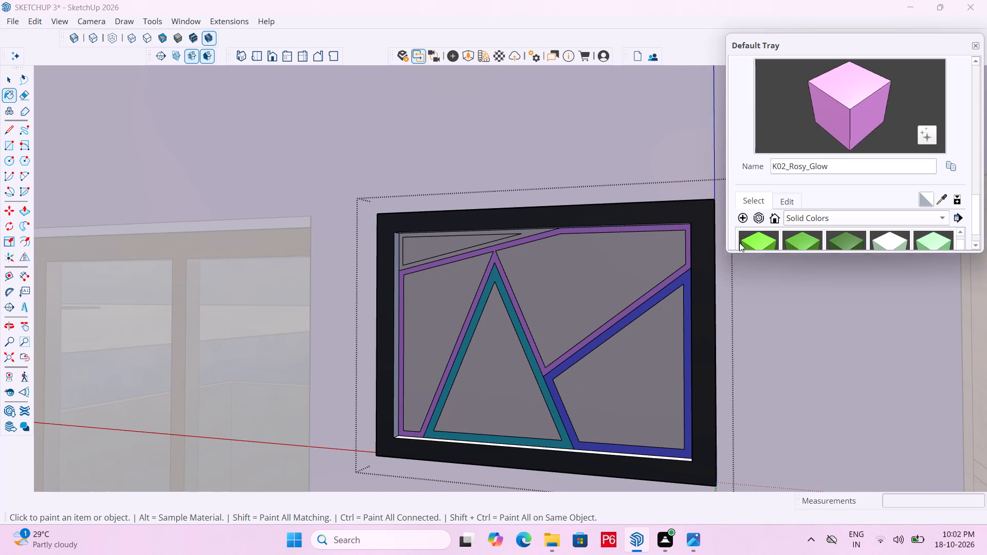
{"action": "left_click", "coordinate": [746, 239]}
{"action": "scroll", "coordinate": [360, 266], "scroll_direction": "up", "scroll_amount": 9}
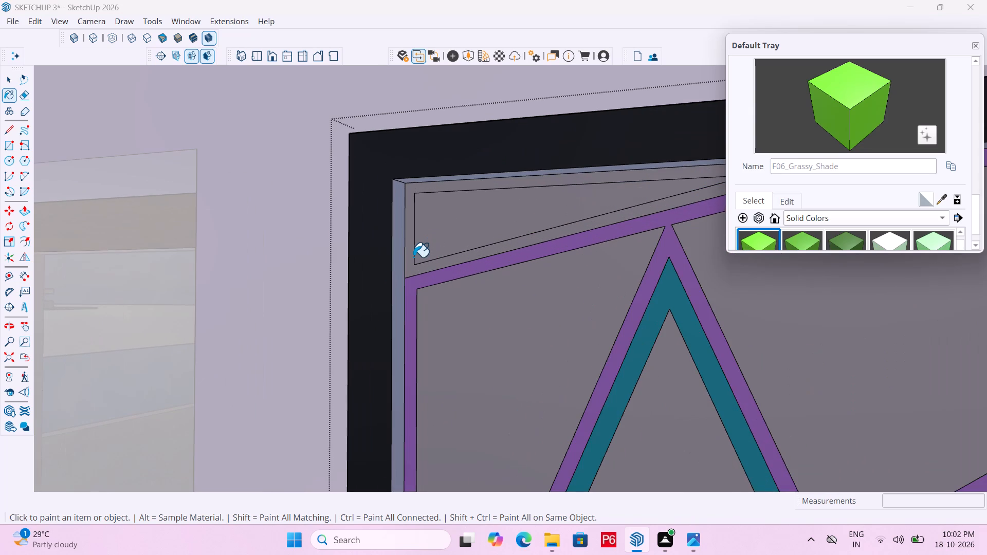
{"action": "left_click", "coordinate": [418, 264]}
{"action": "left_click_drag", "start_coordinate": [403, 268], "coordinate": [410, 271]}
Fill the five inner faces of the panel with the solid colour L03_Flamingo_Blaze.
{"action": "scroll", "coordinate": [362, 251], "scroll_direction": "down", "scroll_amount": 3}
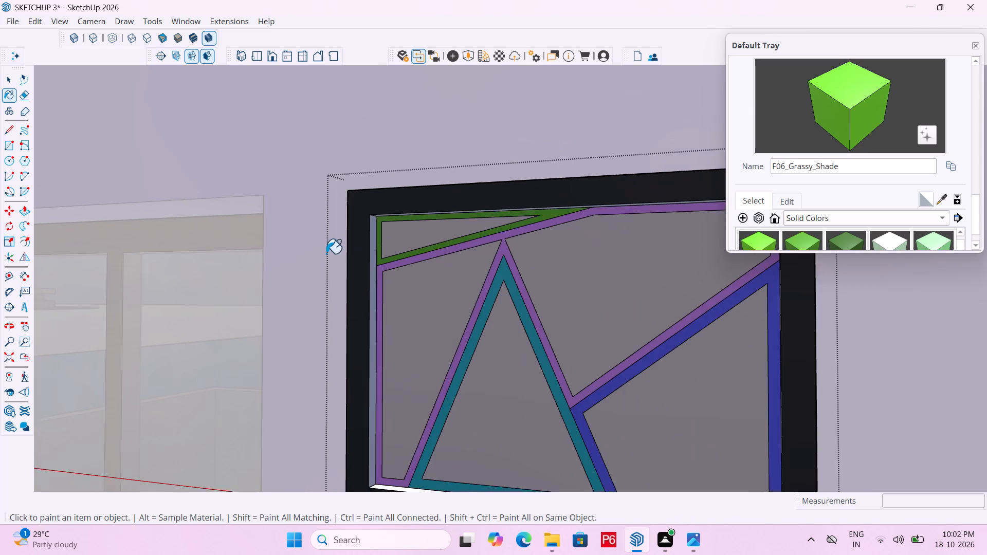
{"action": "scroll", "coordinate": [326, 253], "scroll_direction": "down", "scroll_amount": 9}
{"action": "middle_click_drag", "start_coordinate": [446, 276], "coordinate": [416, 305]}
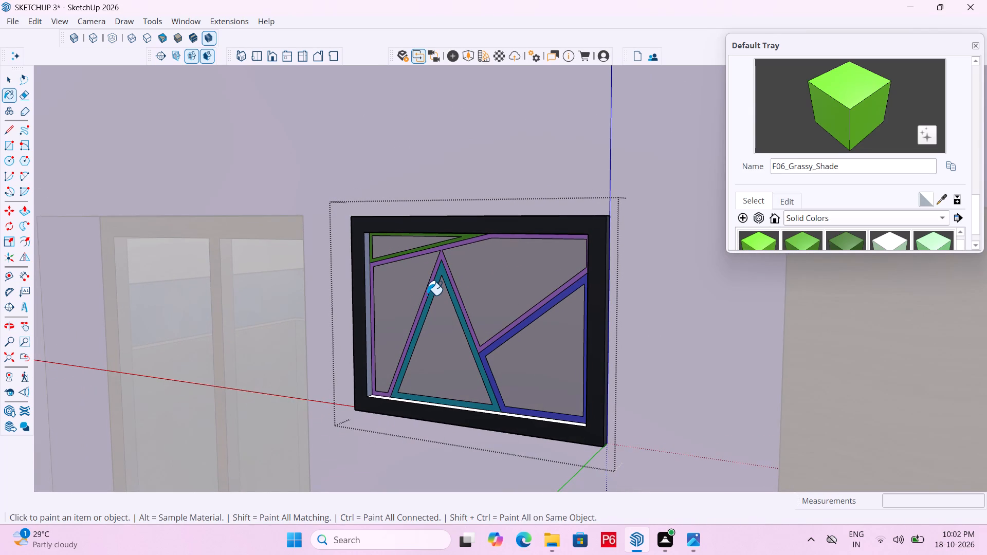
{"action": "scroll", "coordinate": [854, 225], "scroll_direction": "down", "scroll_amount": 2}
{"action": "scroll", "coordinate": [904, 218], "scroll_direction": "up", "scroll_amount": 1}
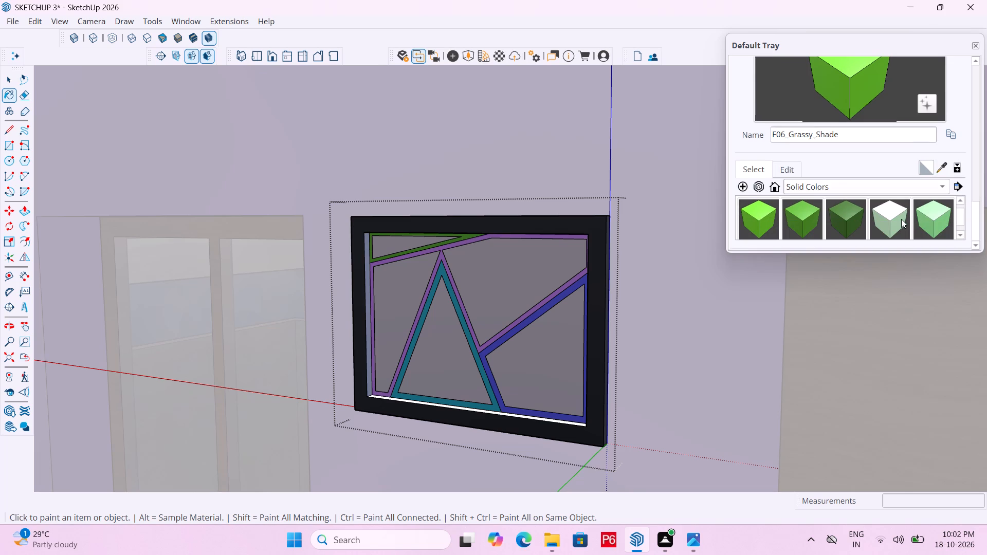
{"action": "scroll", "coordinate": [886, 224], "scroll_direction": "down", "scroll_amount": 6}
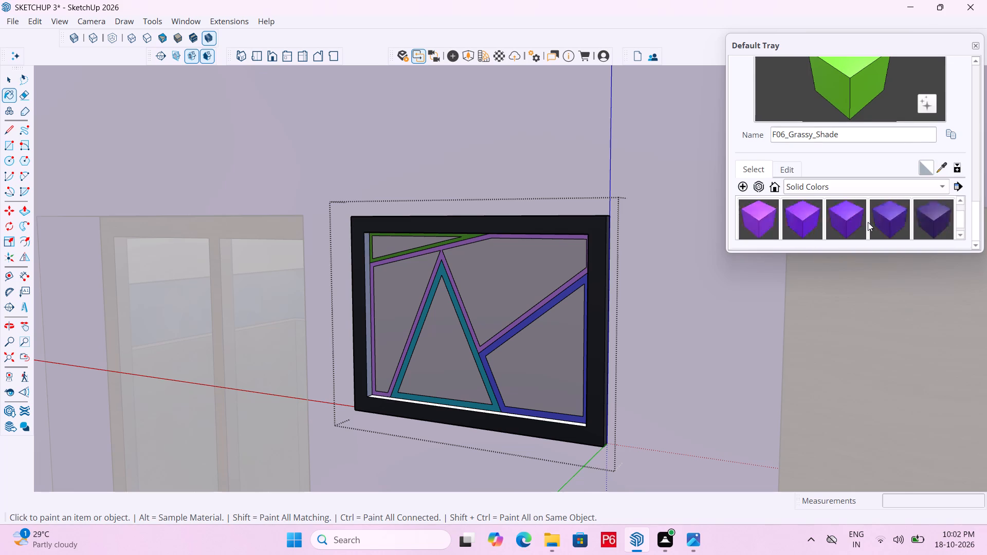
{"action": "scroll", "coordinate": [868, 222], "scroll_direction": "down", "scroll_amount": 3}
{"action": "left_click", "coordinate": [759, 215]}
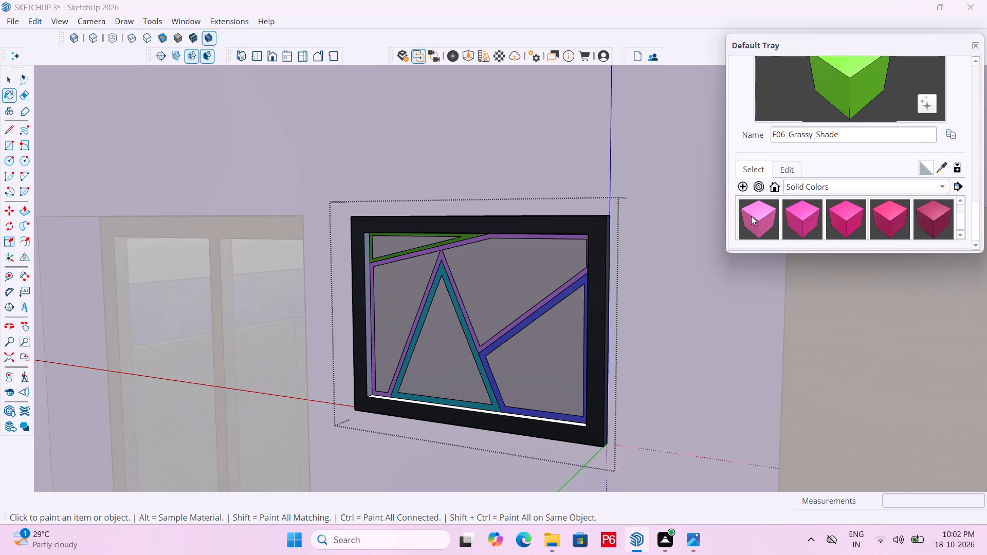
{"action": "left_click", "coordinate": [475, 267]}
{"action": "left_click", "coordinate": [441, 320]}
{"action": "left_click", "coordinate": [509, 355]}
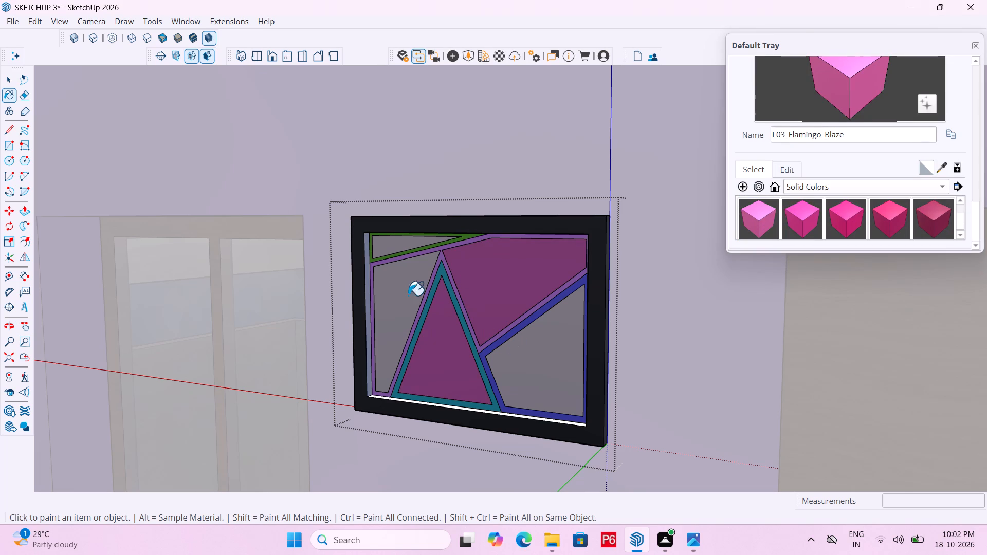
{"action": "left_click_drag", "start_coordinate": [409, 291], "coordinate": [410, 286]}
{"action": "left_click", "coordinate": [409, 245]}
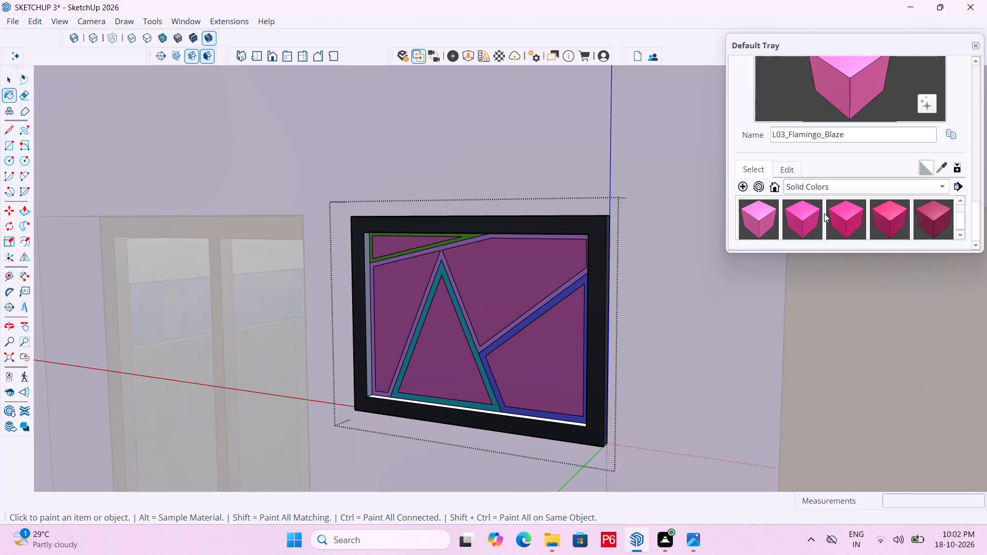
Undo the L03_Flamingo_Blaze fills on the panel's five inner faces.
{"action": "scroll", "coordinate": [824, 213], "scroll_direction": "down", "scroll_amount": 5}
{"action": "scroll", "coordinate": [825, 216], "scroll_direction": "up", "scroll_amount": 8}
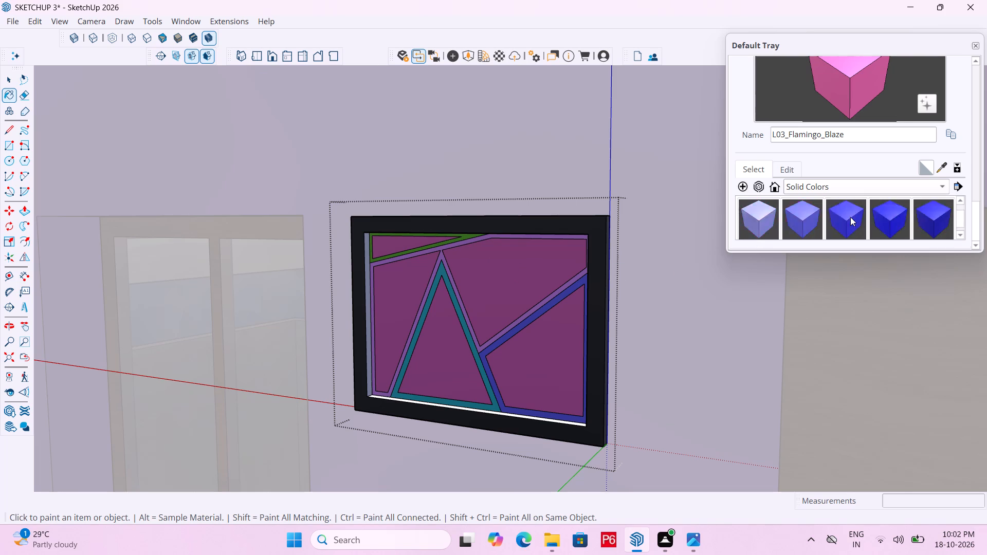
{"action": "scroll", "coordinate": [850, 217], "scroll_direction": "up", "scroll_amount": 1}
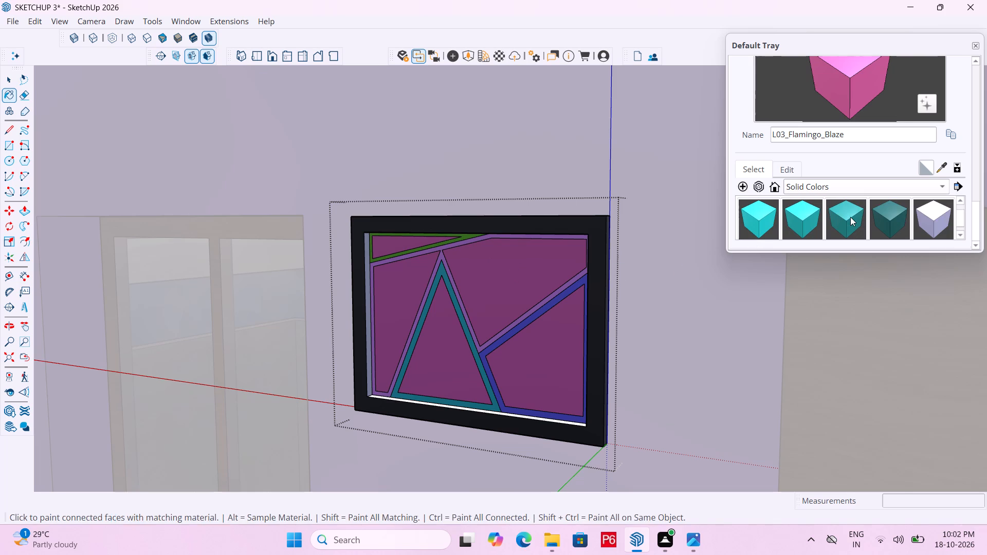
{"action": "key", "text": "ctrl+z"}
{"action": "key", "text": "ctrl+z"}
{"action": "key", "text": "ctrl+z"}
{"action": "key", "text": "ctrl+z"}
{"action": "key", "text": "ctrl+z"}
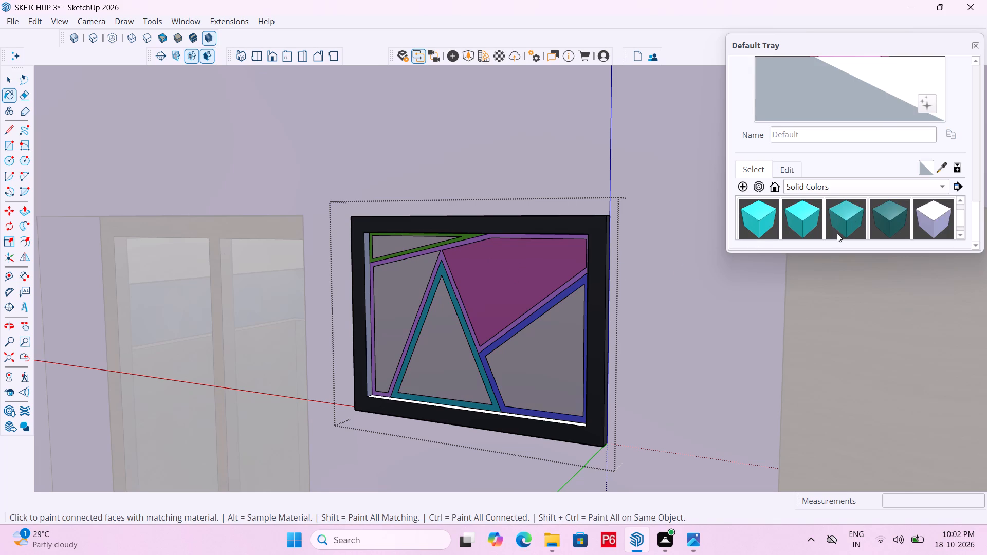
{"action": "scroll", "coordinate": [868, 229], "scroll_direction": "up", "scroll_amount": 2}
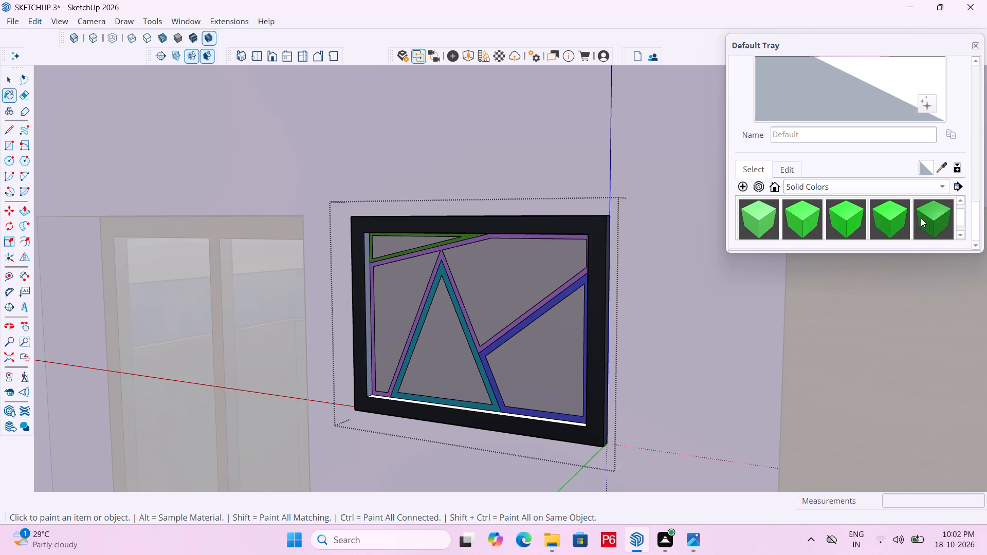
Paint the inner face of the panel's upper-left corner triangle with G07_Jungle_Burst.
{"action": "left_click", "coordinate": [926, 217]}
{"action": "left_click", "coordinate": [400, 248]}
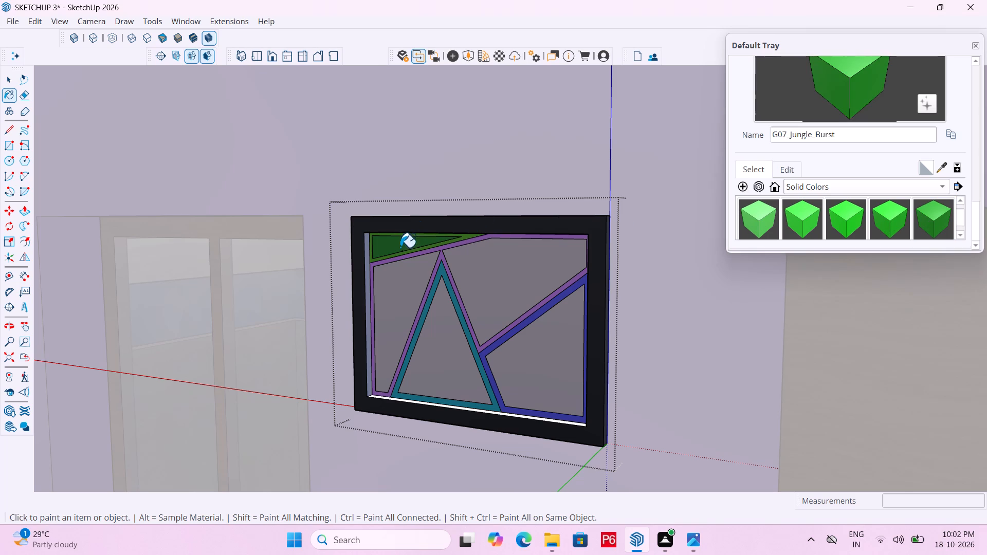
Paint the inner face of the panel's tall teal-bordered triangle with H08_Emerald_Abyss.
{"action": "scroll", "coordinate": [788, 227], "scroll_direction": "down", "scroll_amount": 1}
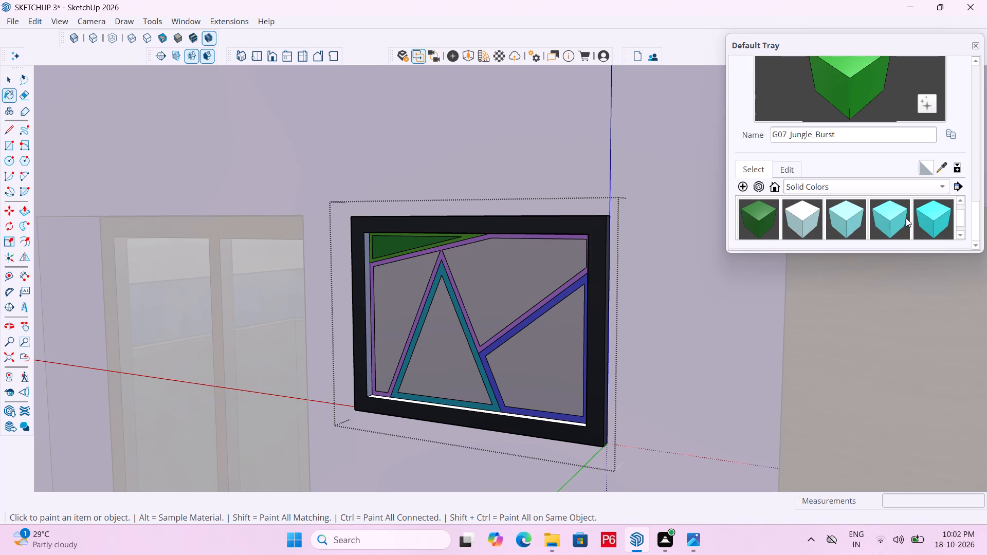
{"action": "scroll", "coordinate": [931, 219], "scroll_direction": "up", "scroll_amount": 1}
{"action": "scroll", "coordinate": [931, 219], "scroll_direction": "down", "scroll_amount": 2}
{"action": "left_click", "coordinate": [890, 220]}
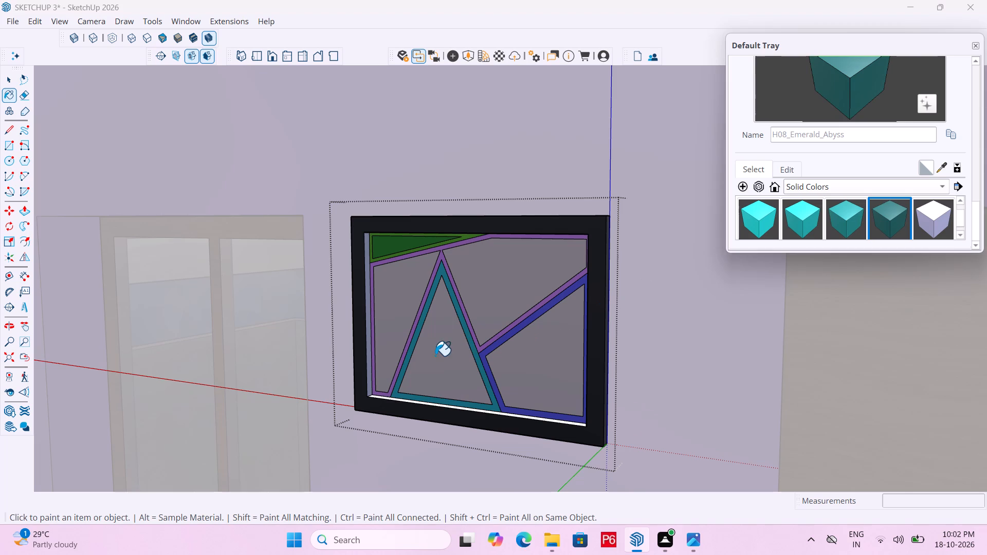
{"action": "left_click", "coordinate": [435, 356]}
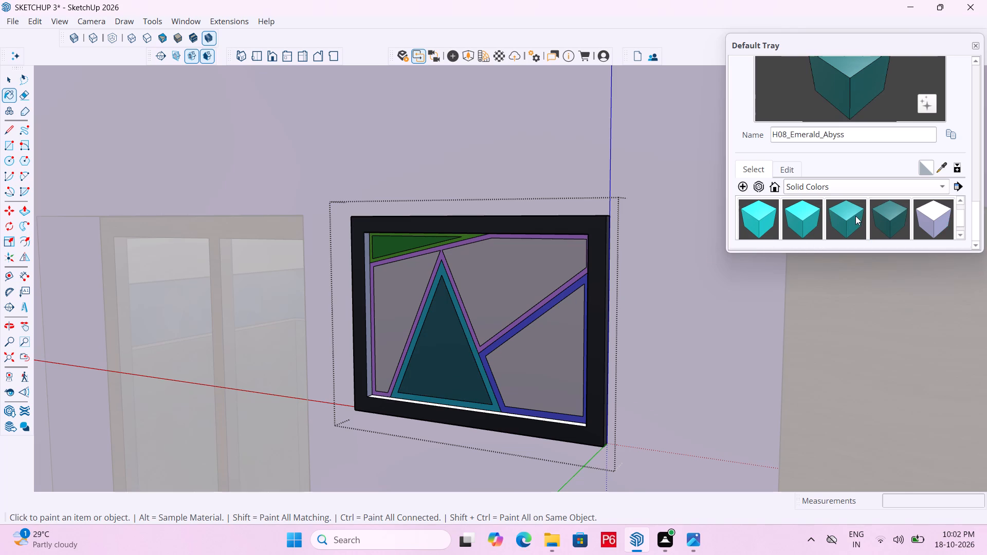
Paint the inner faces on both sides of the tall triangle's peak, the large upper one and the left one, with J03_Orchid_Glow.
{"action": "scroll", "coordinate": [855, 216], "scroll_direction": "up", "scroll_amount": 11}
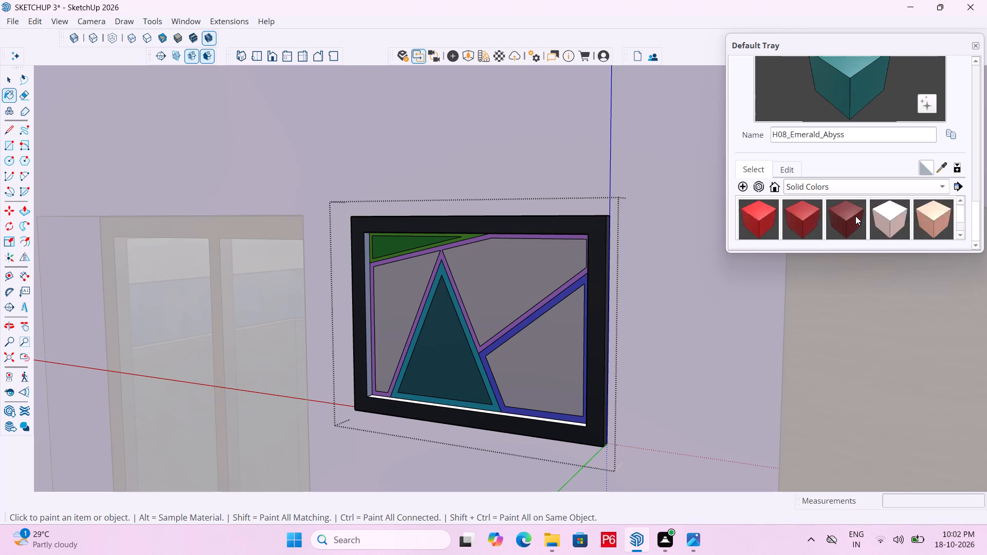
{"action": "scroll", "coordinate": [855, 216], "scroll_direction": "up", "scroll_amount": 4}
{"action": "scroll", "coordinate": [856, 216], "scroll_direction": "down", "scroll_amount": 5}
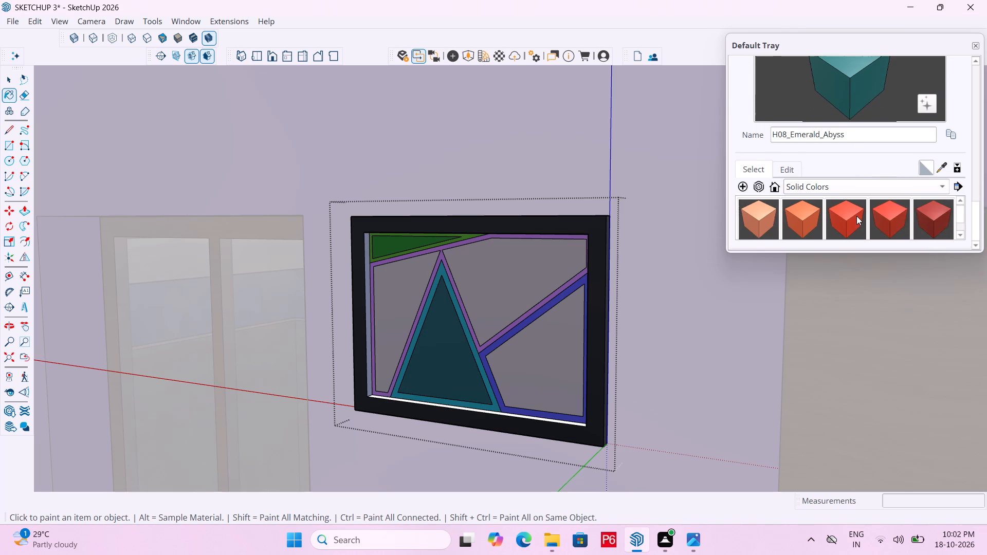
{"action": "scroll", "coordinate": [858, 218], "scroll_direction": "down", "scroll_amount": 7}
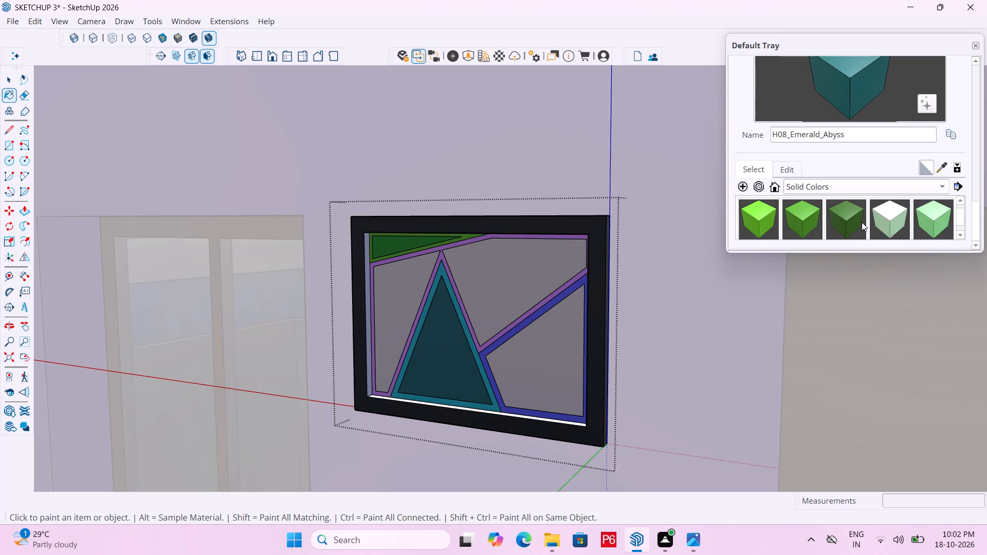
{"action": "scroll", "coordinate": [862, 222], "scroll_direction": "down", "scroll_amount": 5}
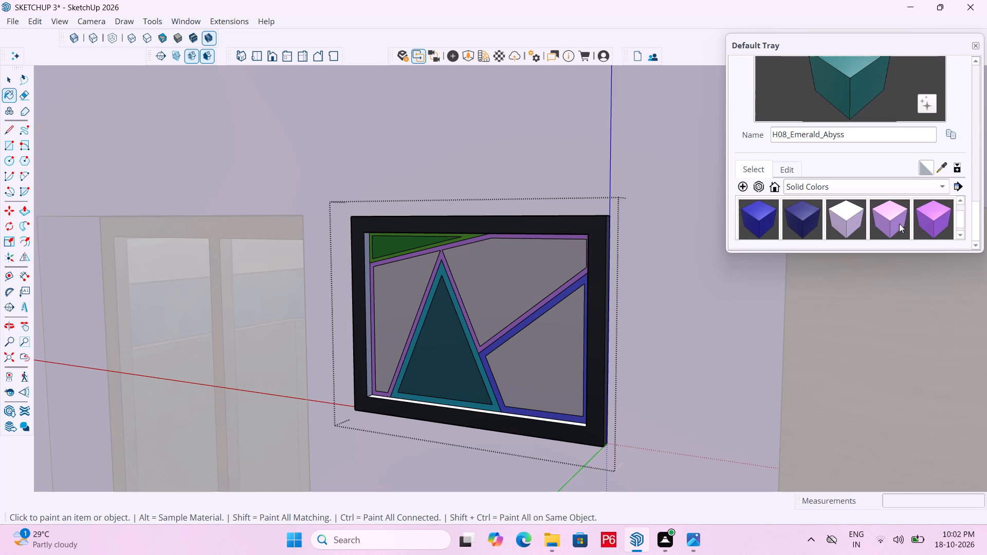
{"action": "left_click", "coordinate": [927, 218]}
{"action": "left_click", "coordinate": [517, 269]}
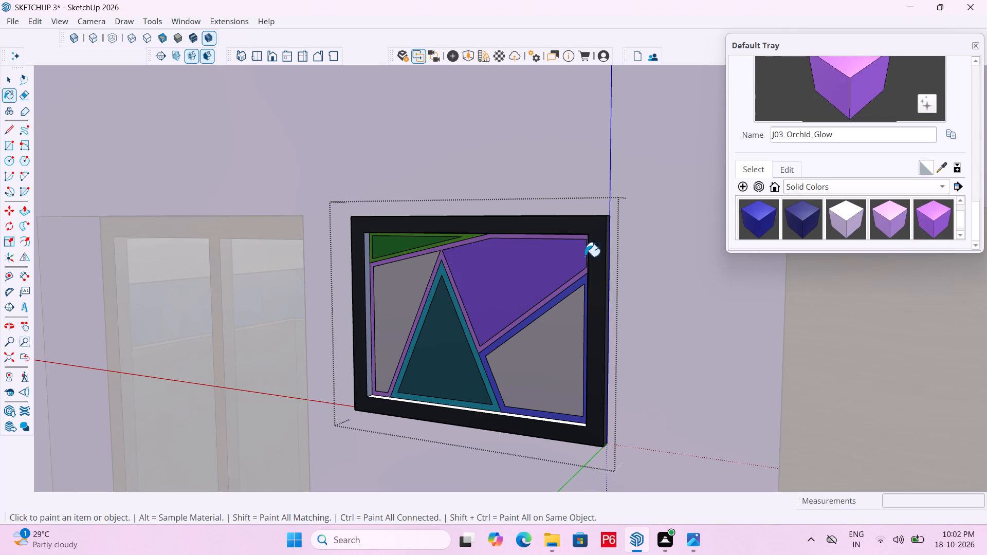
{"action": "left_click", "coordinate": [403, 290]}
Paint the inner face of the panel's blue-bordered lower-right area with I08_Inkstorm.
{"action": "scroll", "coordinate": [868, 225], "scroll_direction": "down", "scroll_amount": 3}
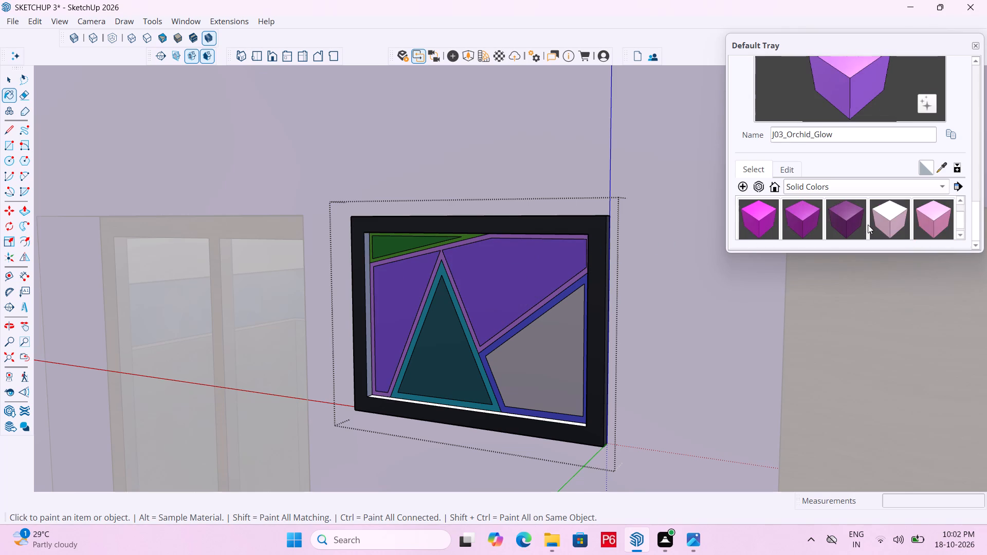
{"action": "scroll", "coordinate": [869, 225], "scroll_direction": "down", "scroll_amount": 5}
{"action": "scroll", "coordinate": [869, 225], "scroll_direction": "up", "scroll_amount": 7}
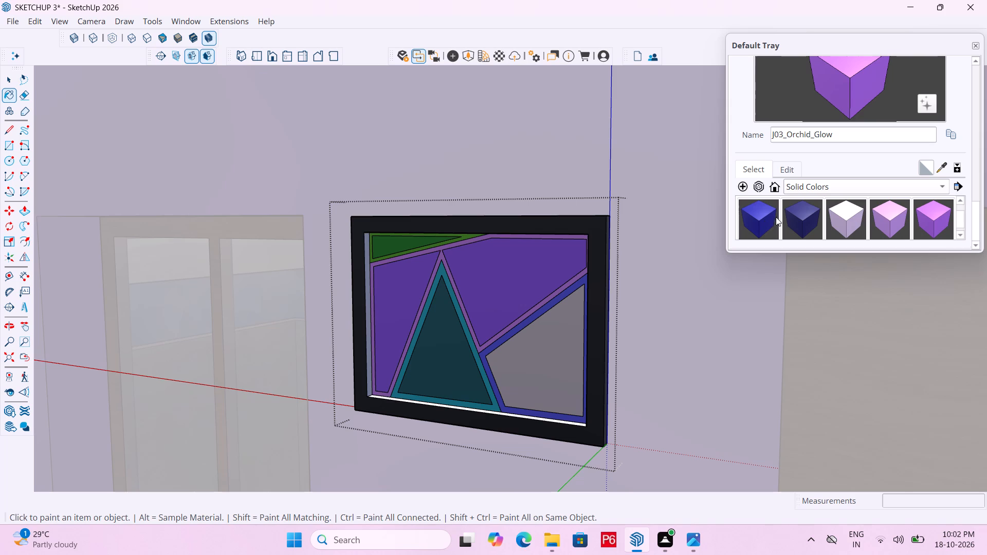
{"action": "left_click", "coordinate": [795, 216]}
{"action": "left_click", "coordinate": [521, 348]}
Finish editing the art panel by closing its group and the enclosing house group, returning to the whole model.
{"action": "scroll", "coordinate": [460, 303], "scroll_direction": "down", "scroll_amount": 5}
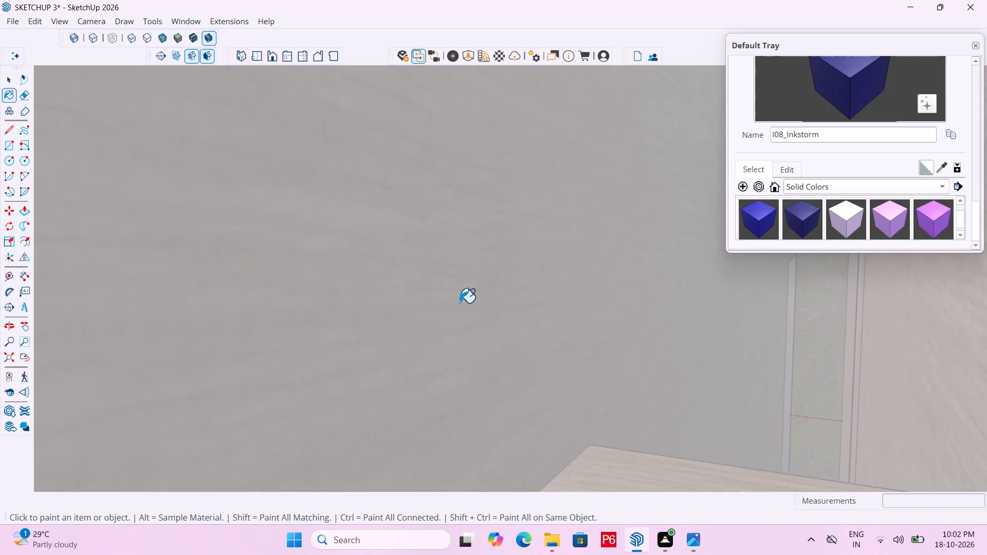
{"action": "left_click", "coordinate": [261, 61]}
{"action": "scroll", "coordinate": [526, 239], "scroll_direction": "down", "scroll_amount": 6}
{"action": "middle_click_drag", "start_coordinate": [704, 349], "coordinate": [517, 144]}
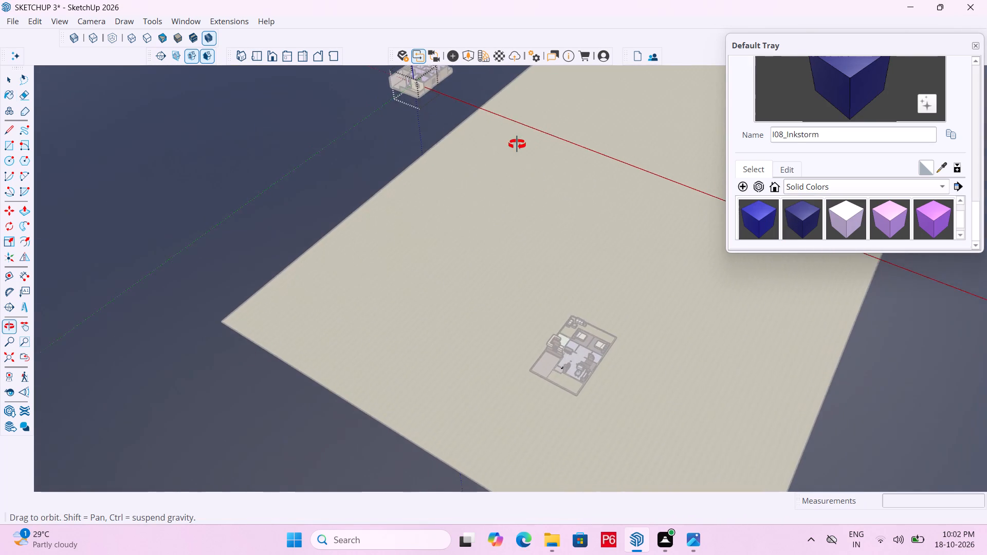
{"action": "middle_click_drag", "start_coordinate": [517, 144], "coordinate": [509, 138]}
{"action": "scroll", "coordinate": [445, 289], "scroll_direction": "up", "scroll_amount": 3}
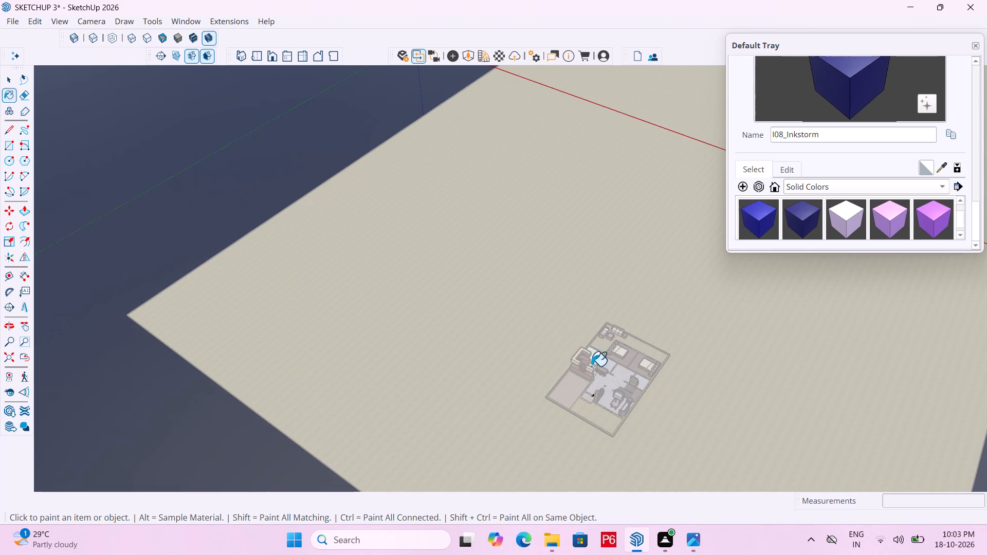
{"action": "scroll", "coordinate": [623, 398], "scroll_direction": "up", "scroll_amount": 6}
{"action": "scroll", "coordinate": [578, 386], "scroll_direction": "up", "scroll_amount": 6}
{"action": "key", "text": "space"}
{"action": "scroll", "coordinate": [628, 350], "scroll_direction": "down", "scroll_amount": 6}
{"action": "scroll", "coordinate": [720, 414], "scroll_direction": "down", "scroll_amount": 7}
{"action": "scroll", "coordinate": [570, 349], "scroll_direction": "down", "scroll_amount": 7}
{"action": "key", "text": "space"}
{"action": "double_click", "coordinate": [404, 174]}
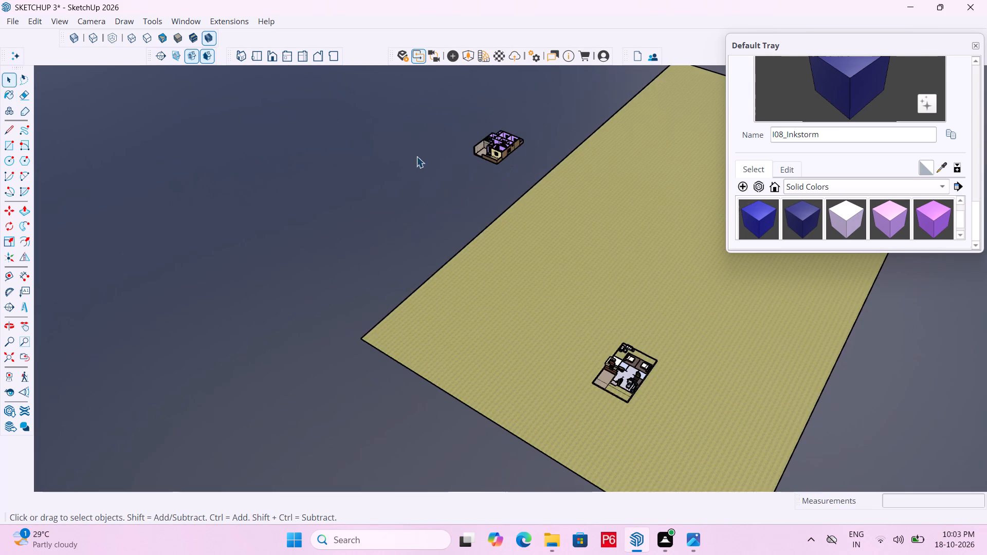
Examine the painted art panel beside the living-room window, and the house around it from the front.
{"action": "scroll", "coordinate": [494, 115], "scroll_direction": "up", "scroll_amount": 20}
{"action": "scroll", "coordinate": [494, 115], "scroll_direction": "up", "scroll_amount": 2}
{"action": "middle_click_drag", "start_coordinate": [508, 250], "coordinate": [448, 190]}
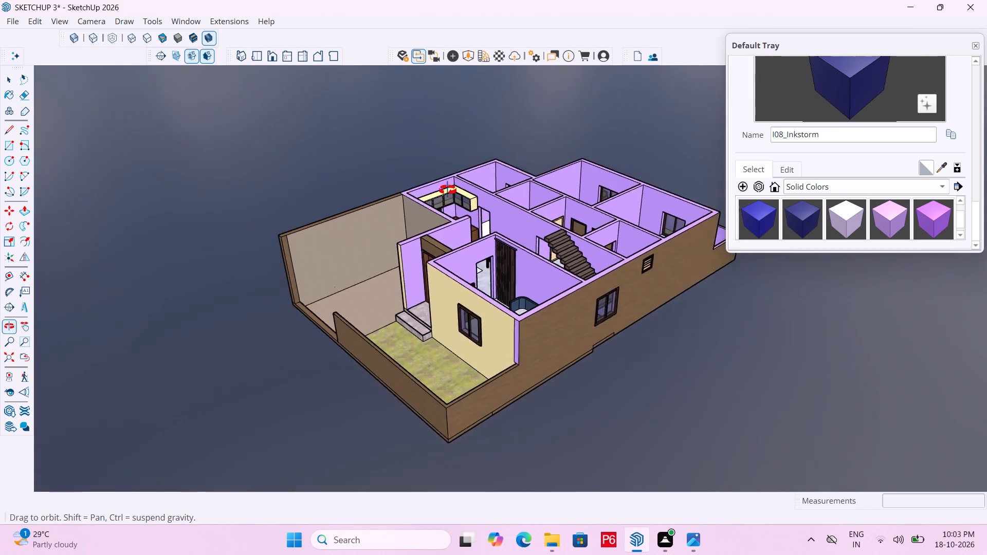
{"action": "middle_click_drag", "start_coordinate": [448, 190], "coordinate": [491, 233]}
{"action": "scroll", "coordinate": [426, 235], "scroll_direction": "down", "scroll_amount": 2}
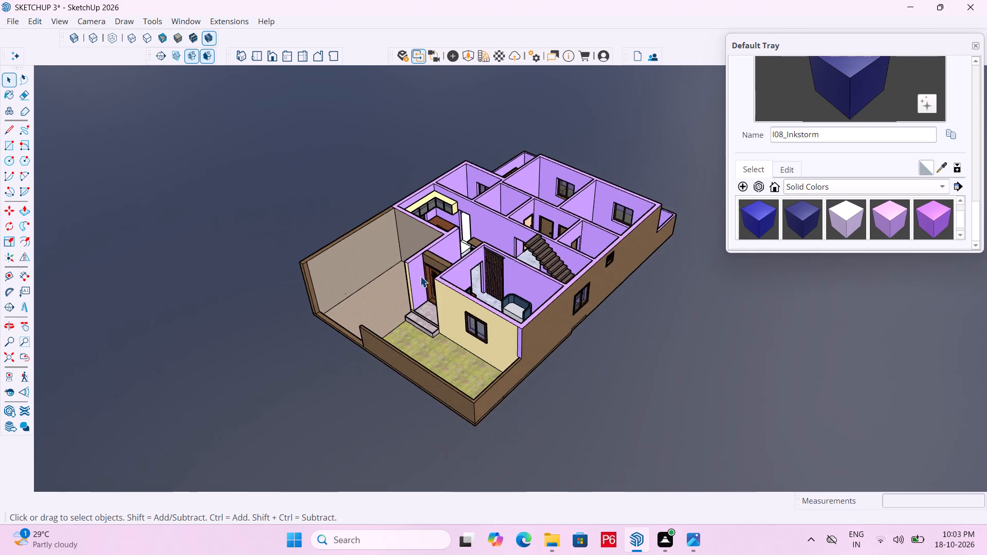
{"action": "scroll", "coordinate": [420, 276], "scroll_direction": "down", "scroll_amount": 1}
{"action": "middle_click_drag", "start_coordinate": [432, 274], "coordinate": [39, 276]}
{"action": "scroll", "coordinate": [488, 207], "scroll_direction": "up", "scroll_amount": 2}
{"action": "middle_click_drag", "start_coordinate": [481, 206], "coordinate": [303, 164]}
{"action": "scroll", "coordinate": [394, 182], "scroll_direction": "up", "scroll_amount": 13}
{"action": "middle_click_drag", "start_coordinate": [413, 203], "coordinate": [433, 219]}
{"action": "middle_click_drag", "start_coordinate": [550, 232], "coordinate": [521, 246]}
{"action": "scroll", "coordinate": [473, 247], "scroll_direction": "up", "scroll_amount": 4}
{"action": "scroll", "coordinate": [580, 224], "scroll_direction": "up", "scroll_amount": 1}
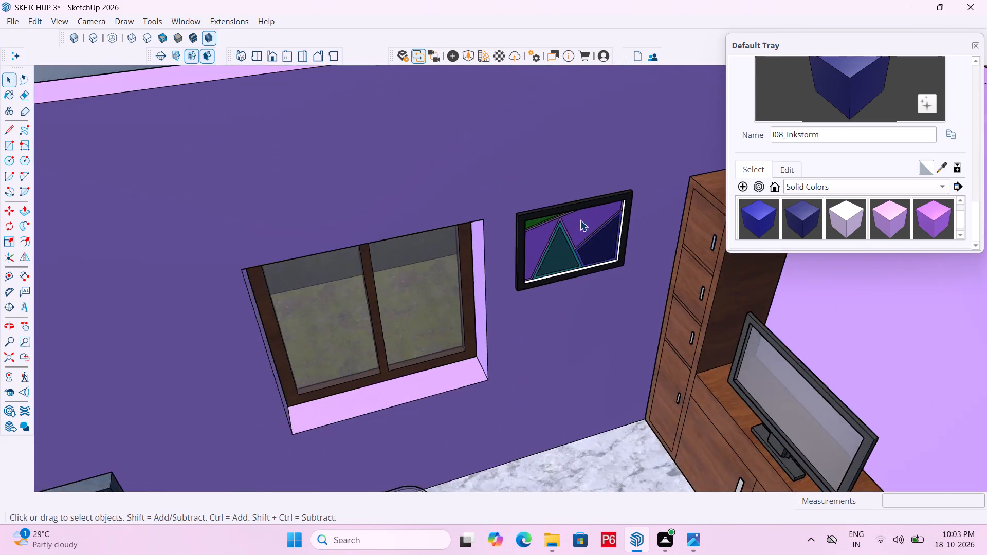
{"action": "scroll", "coordinate": [580, 220], "scroll_direction": "up", "scroll_amount": 5}
{"action": "scroll", "coordinate": [439, 205], "scroll_direction": "down", "scroll_amount": 2}
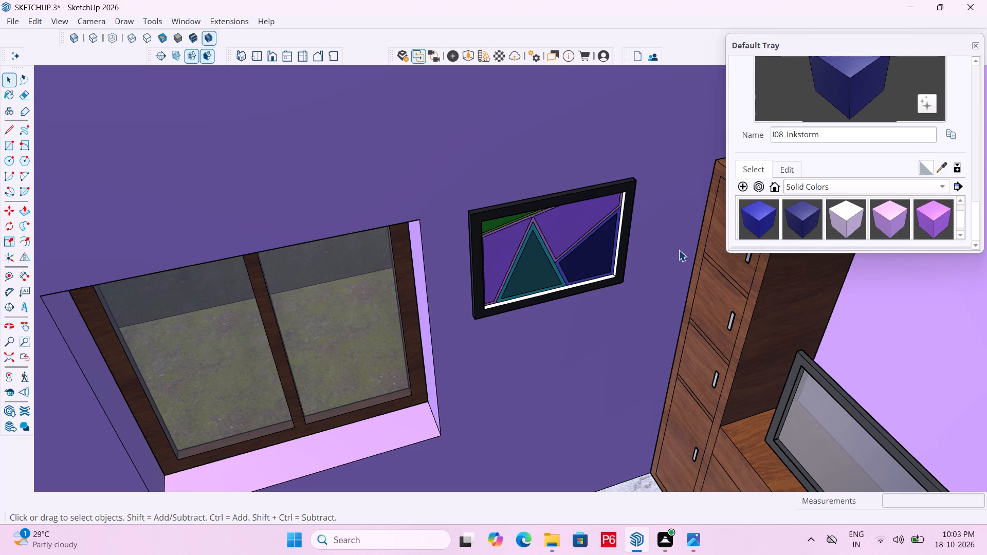
{"action": "scroll", "coordinate": [375, 204], "scroll_direction": "down", "scroll_amount": 13}
{"action": "scroll", "coordinate": [416, 229], "scroll_direction": "down", "scroll_amount": 5}
{"action": "middle_click_drag", "start_coordinate": [305, 275], "coordinate": [395, 306]}
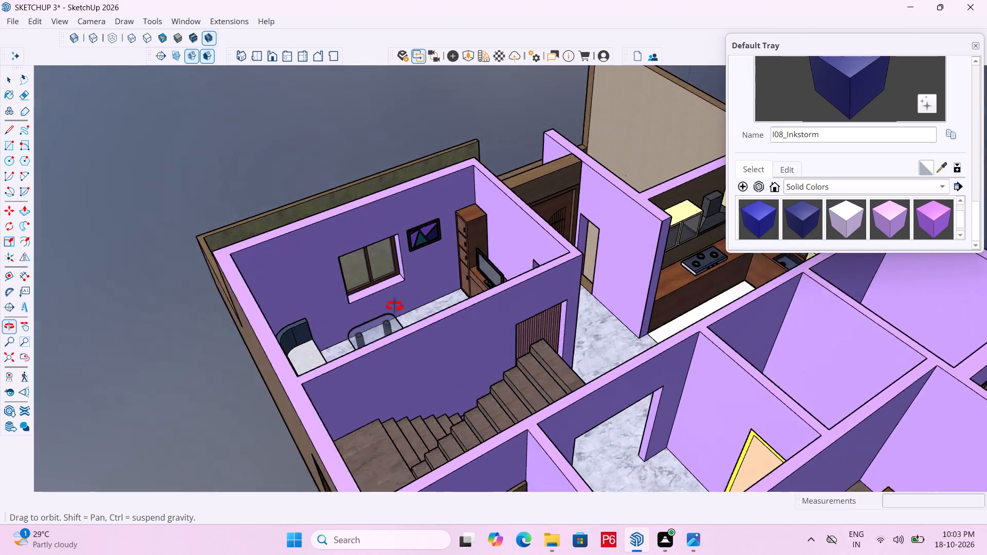
{"action": "middle_click_drag", "start_coordinate": [395, 306], "coordinate": [722, 286]}
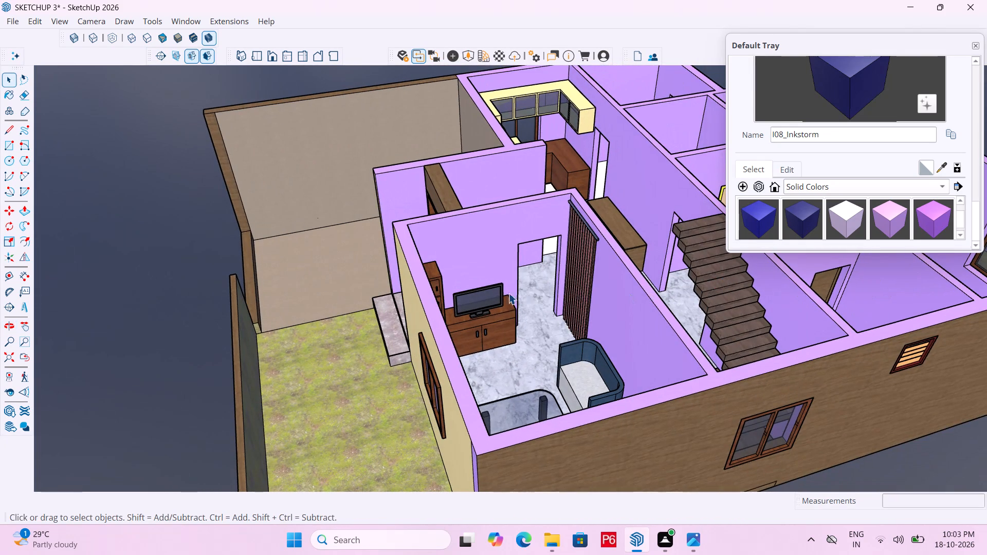
{"action": "double_click", "coordinate": [159, 273]}
{"action": "middle_click_drag", "start_coordinate": [372, 279], "coordinate": [477, 248]}
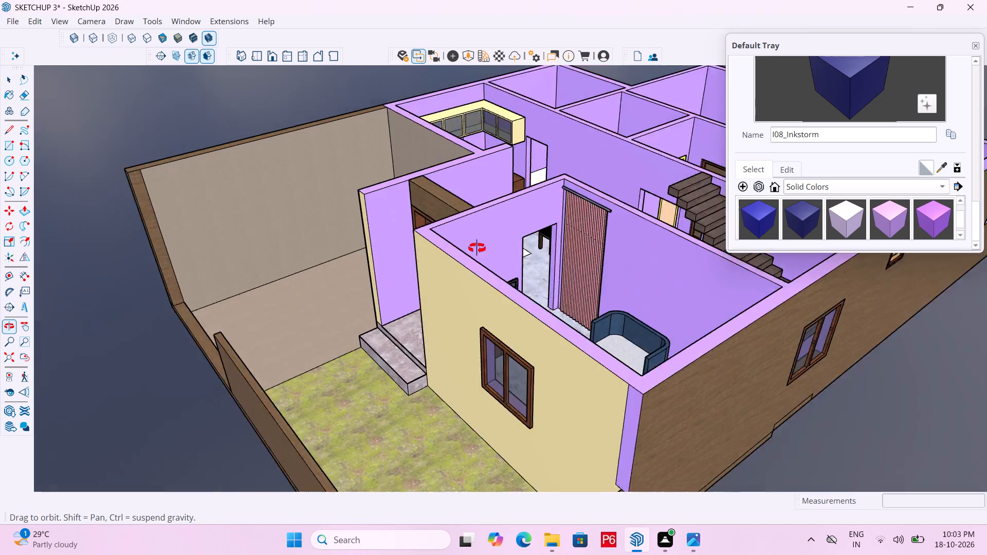
{"action": "middle_click_drag", "start_coordinate": [477, 248], "coordinate": [665, 253]}
Save the house model.
{"action": "key", "text": "ctrl+s"}
{"action": "key", "text": "ctrl+s"}
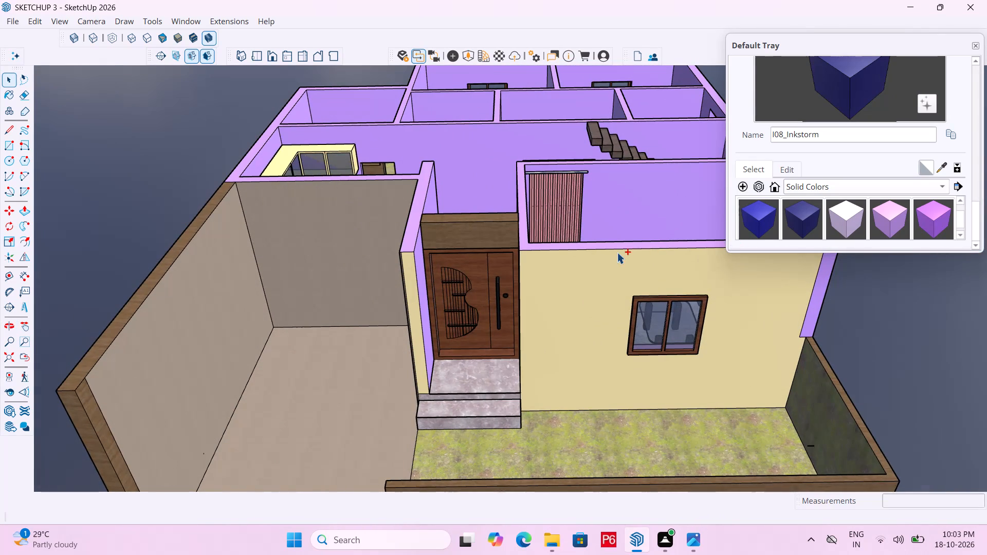
{"action": "key", "text": "ctrl+s"}
{"action": "key", "text": "ctrl+s"}
Review the house's rooms and furnishings from several sides, including the counter with two chairs beside the kitchen.
{"action": "middle_click_drag", "start_coordinate": [532, 283], "coordinate": [247, 290]}
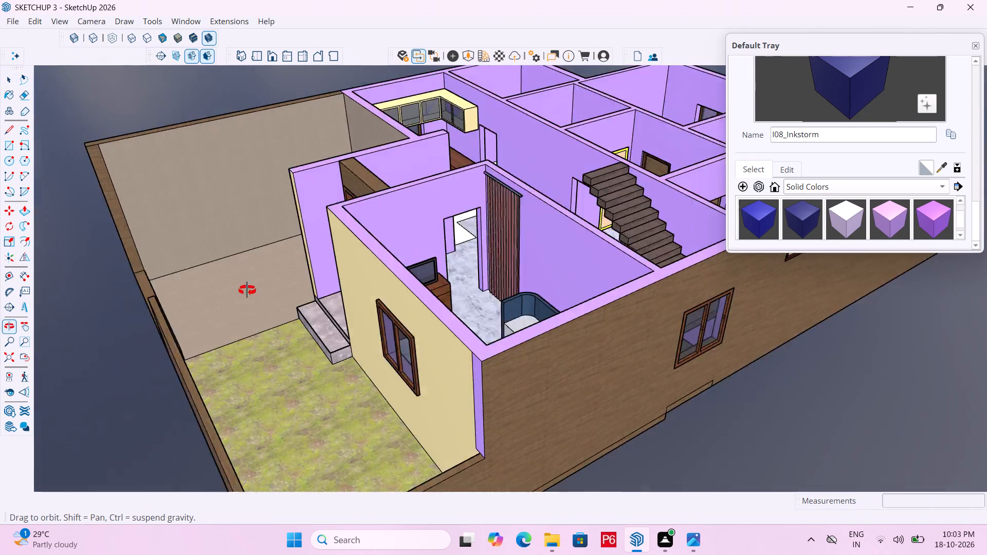
{"action": "middle_click_drag", "start_coordinate": [247, 290], "coordinate": [38, 378]}
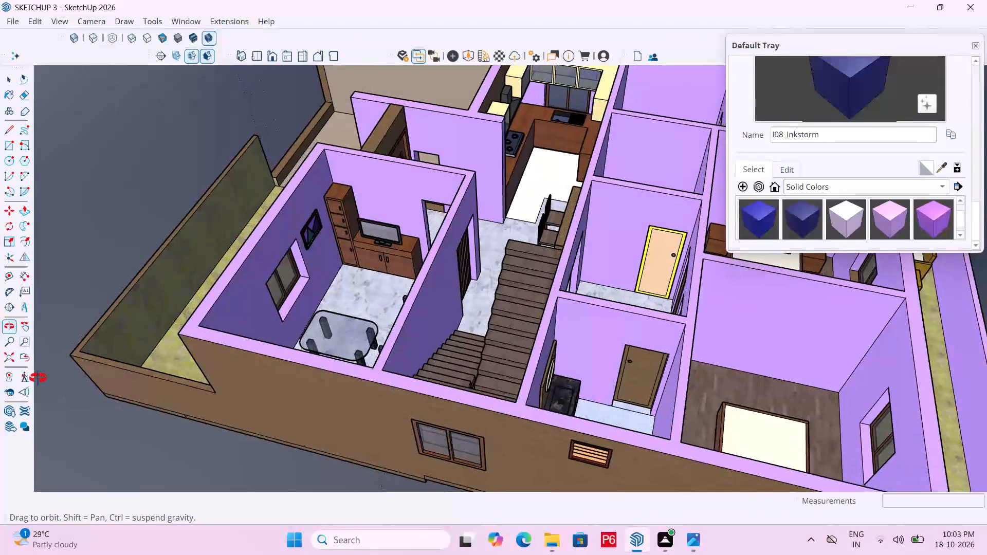
{"action": "middle_click_drag", "start_coordinate": [38, 378], "coordinate": [352, 358]}
{"action": "scroll", "coordinate": [276, 391], "scroll_direction": "down", "scroll_amount": 6}
{"action": "middle_click_drag", "start_coordinate": [489, 276], "coordinate": [132, 360]}
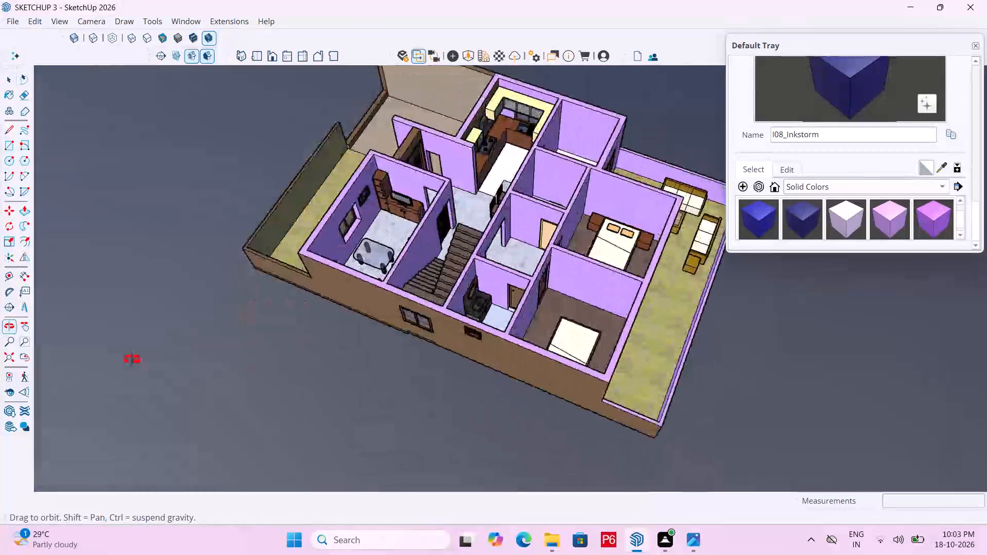
{"action": "middle_click_drag", "start_coordinate": [132, 360], "coordinate": [589, 286]}
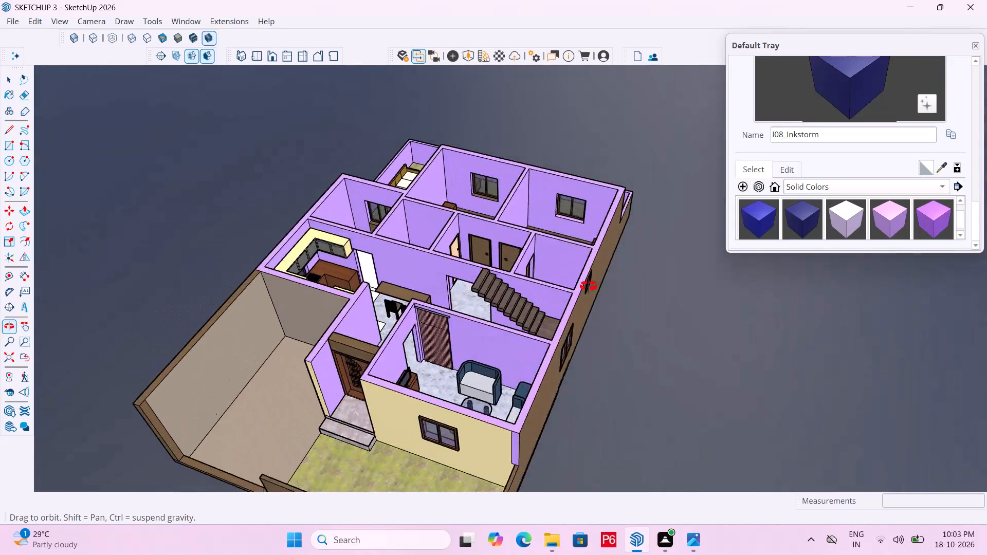
{"action": "middle_click_drag", "start_coordinate": [589, 286], "coordinate": [642, 286]}
{"action": "scroll", "coordinate": [414, 319], "scroll_direction": "up", "scroll_amount": 15}
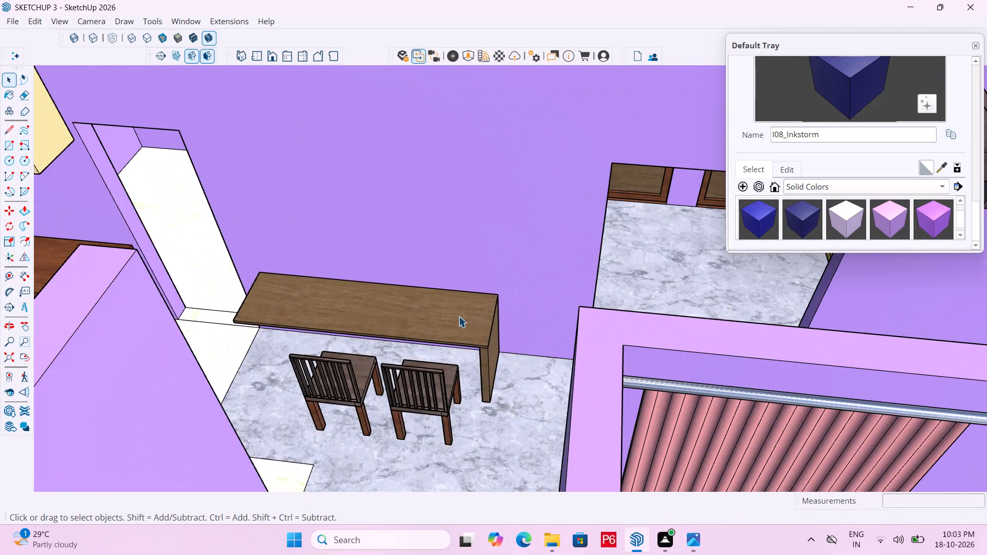
{"action": "scroll", "coordinate": [459, 316], "scroll_direction": "down", "scroll_amount": 12}
{"action": "middle_click_drag", "start_coordinate": [683, 350], "coordinate": [312, 369]}
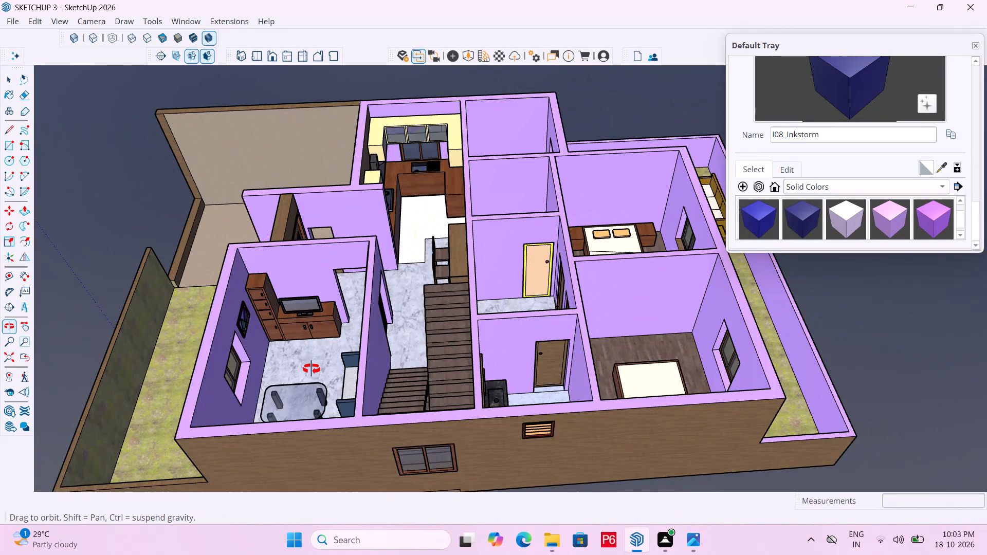
{"action": "middle_click_drag", "start_coordinate": [312, 369], "coordinate": [516, 358]}
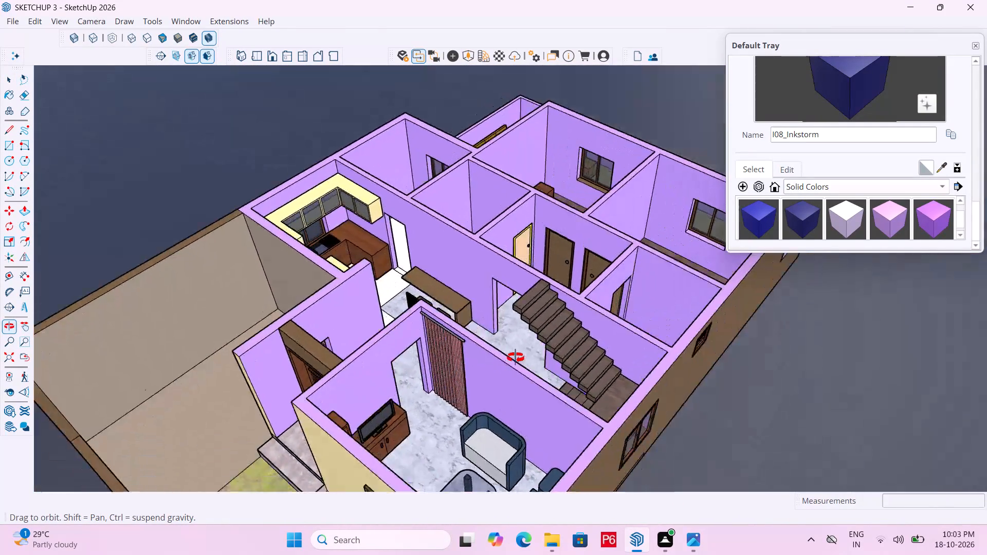
{"action": "middle_click_drag", "start_coordinate": [516, 358], "coordinate": [382, 283]}
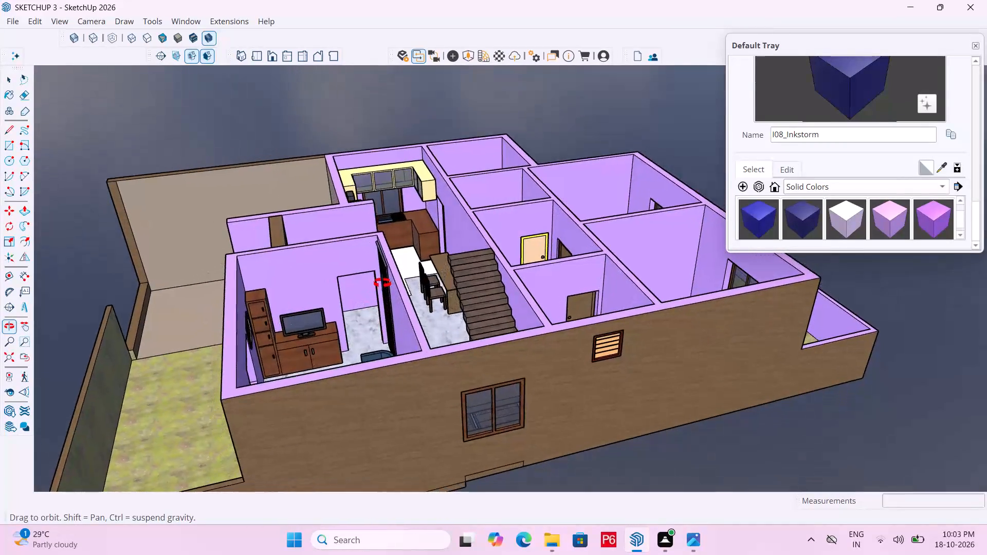
{"action": "middle_click_drag", "start_coordinate": [382, 283], "coordinate": [350, 246]}
Examine the kitchen's glass wall cabinets, window and wooden counters from above and at eye level.
{"action": "scroll", "coordinate": [365, 239], "scroll_direction": "up", "scroll_amount": 4}
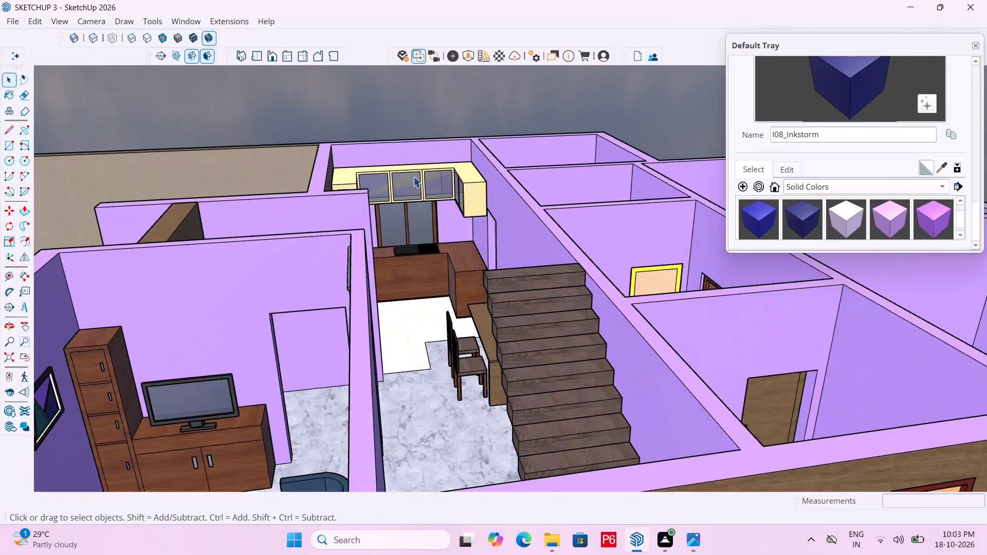
{"action": "scroll", "coordinate": [413, 176], "scroll_direction": "up", "scroll_amount": 10}
{"action": "left_click", "coordinate": [417, 198]}
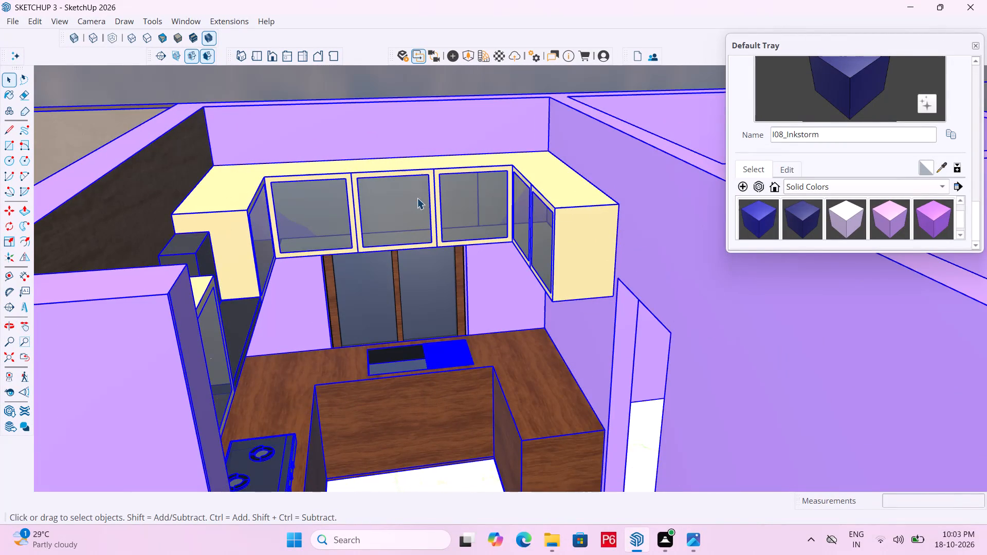
{"action": "middle_click_drag", "start_coordinate": [409, 235], "coordinate": [407, 121]}
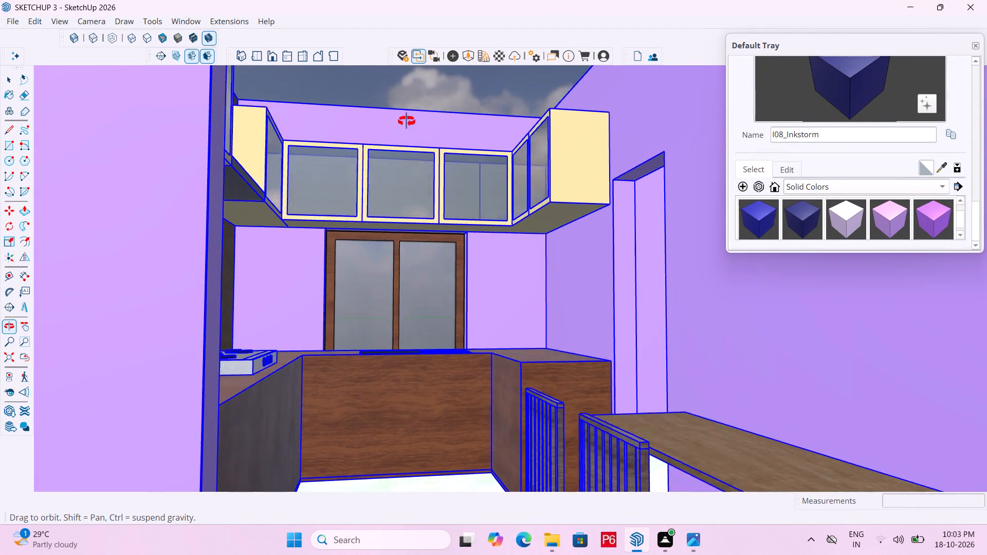
{"action": "middle_click_drag", "start_coordinate": [407, 121], "coordinate": [457, 275]}
{"action": "scroll", "coordinate": [403, 235], "scroll_direction": "down", "scroll_amount": 6}
Save the house model.
{"action": "key", "text": "ctrl+s"}
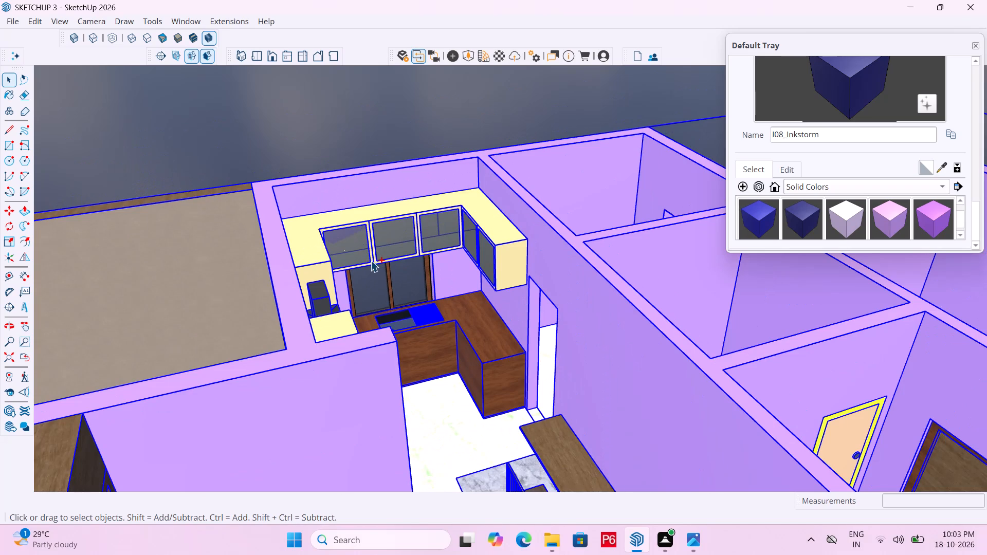
{"action": "key", "text": "ctrl+s"}
Draw a rectangle about 16' 9" by 10' on the wall tops, covering the kitchen from its outer corner.
{"action": "scroll", "coordinate": [339, 199], "scroll_direction": "down", "scroll_amount": 6}
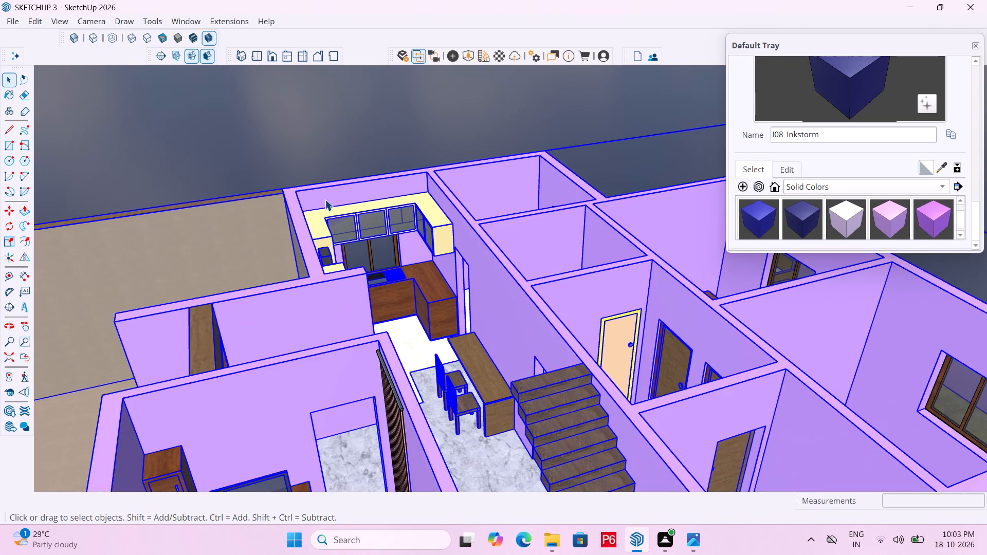
{"action": "scroll", "coordinate": [387, 232], "scroll_direction": "down", "scroll_amount": 5}
{"action": "left_click", "coordinate": [853, 327]}
{"action": "middle_click_drag", "start_coordinate": [604, 319], "coordinate": [539, 341]}
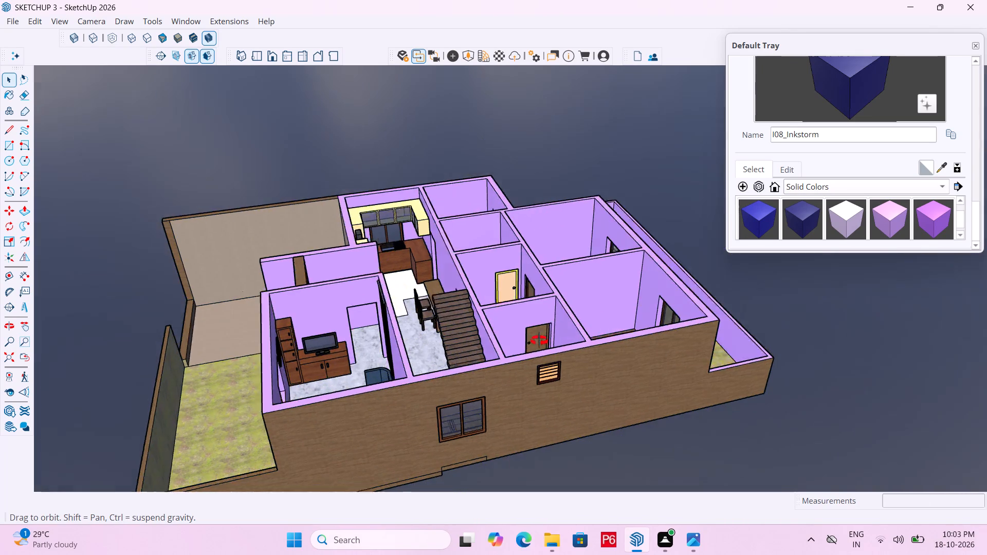
{"action": "middle_click_drag", "start_coordinate": [539, 341], "coordinate": [535, 397]}
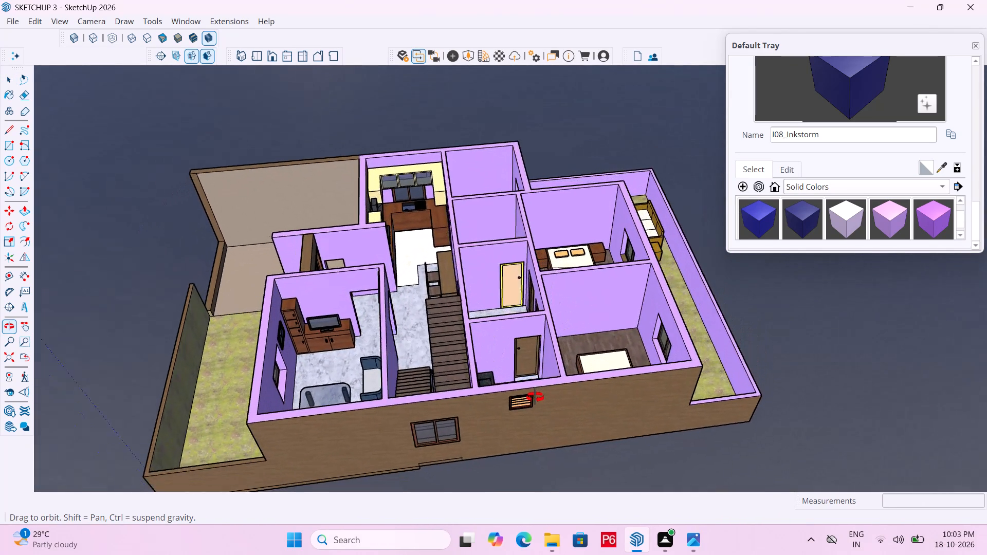
{"action": "middle_click_drag", "start_coordinate": [535, 397], "coordinate": [525, 400]}
{"action": "key", "text": "r"}
{"action": "scroll", "coordinate": [392, 158], "scroll_direction": "up", "scroll_amount": 4}
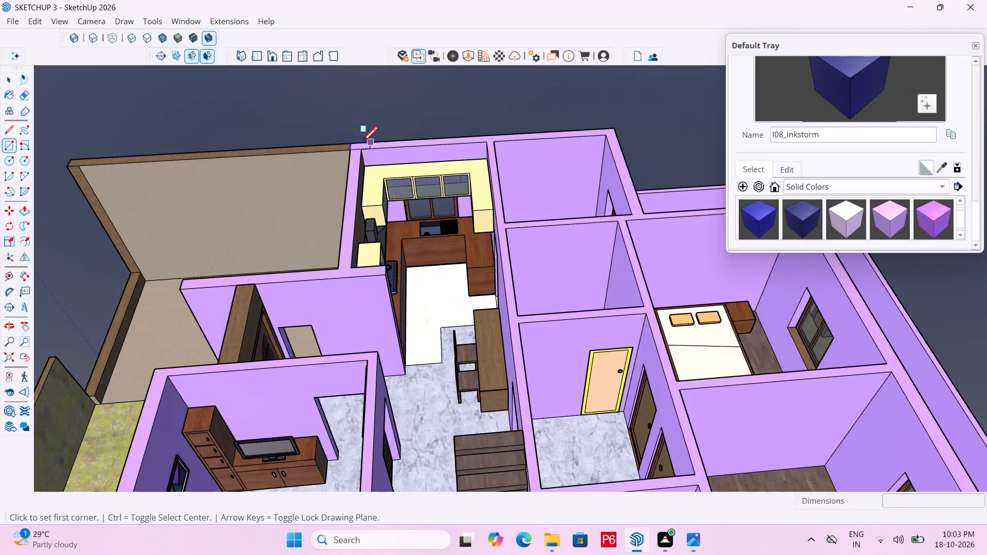
{"action": "scroll", "coordinate": [362, 144], "scroll_direction": "up", "scroll_amount": 3}
{"action": "left_click", "coordinate": [350, 143]}
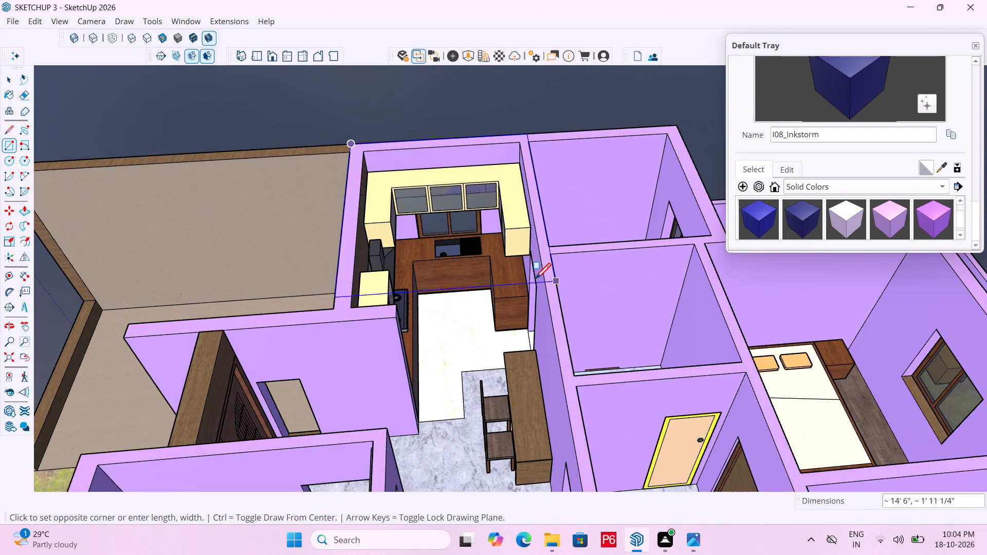
{"action": "scroll", "coordinate": [505, 277], "scroll_direction": "down", "scroll_amount": 3}
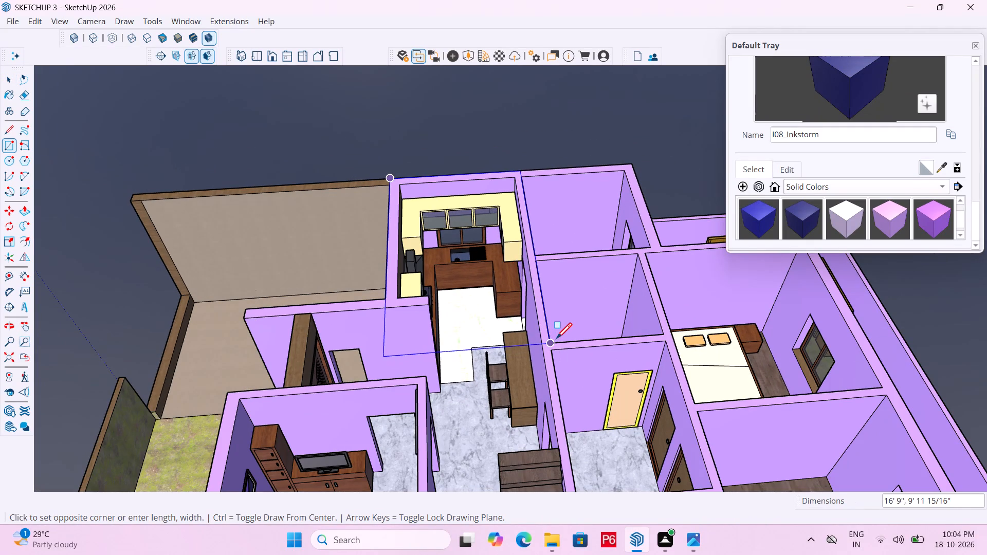
{"action": "left_click", "coordinate": [547, 342]}
{"action": "key", "text": "space"}
Make the rectangle over the kitchen a group, and open it for editing with its face selected.
{"action": "double_click", "coordinate": [469, 299]}
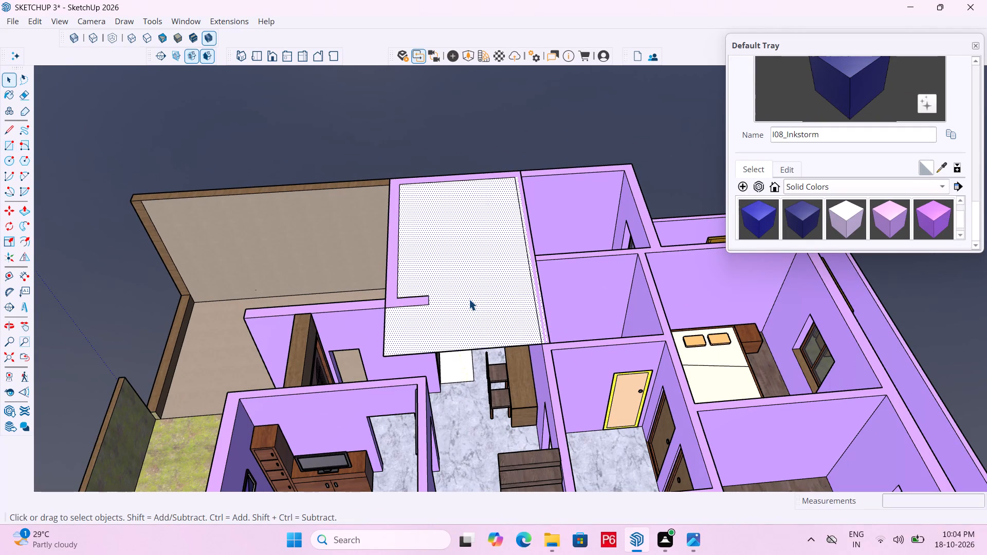
{"action": "right_click", "coordinate": [469, 299]}
{"action": "left_click", "coordinate": [528, 422]}
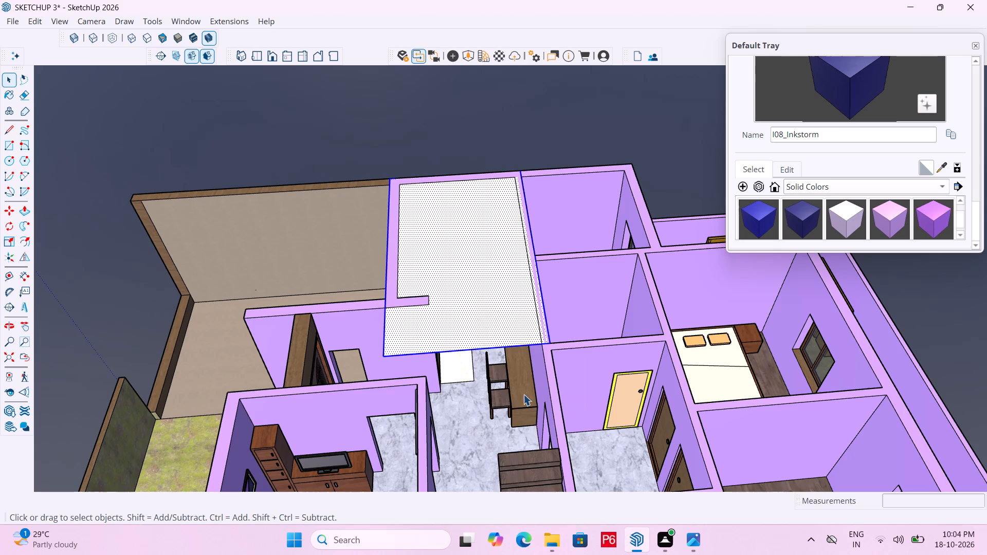
{"action": "key", "text": "space"}
{"action": "double_click", "coordinate": [490, 324]}
{"action": "left_click", "coordinate": [484, 304]}
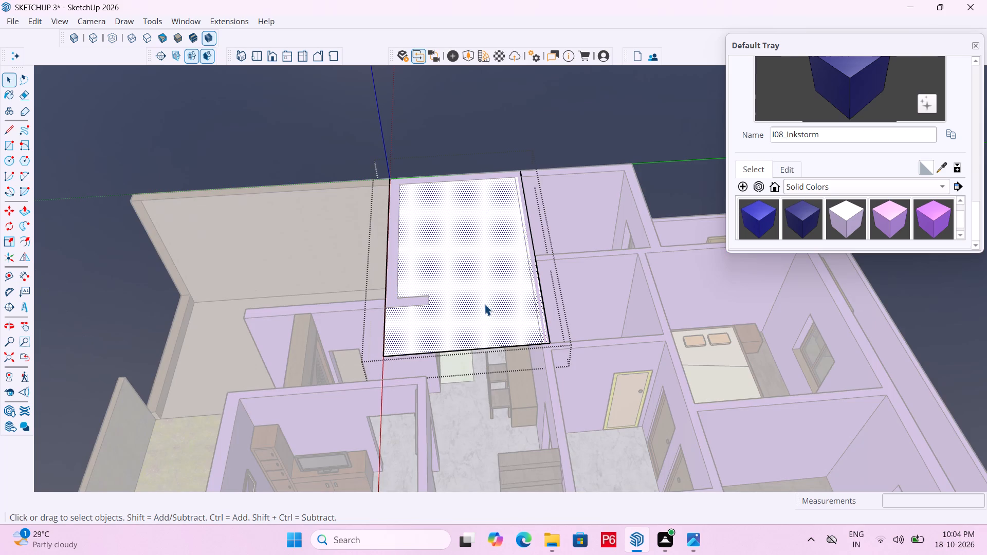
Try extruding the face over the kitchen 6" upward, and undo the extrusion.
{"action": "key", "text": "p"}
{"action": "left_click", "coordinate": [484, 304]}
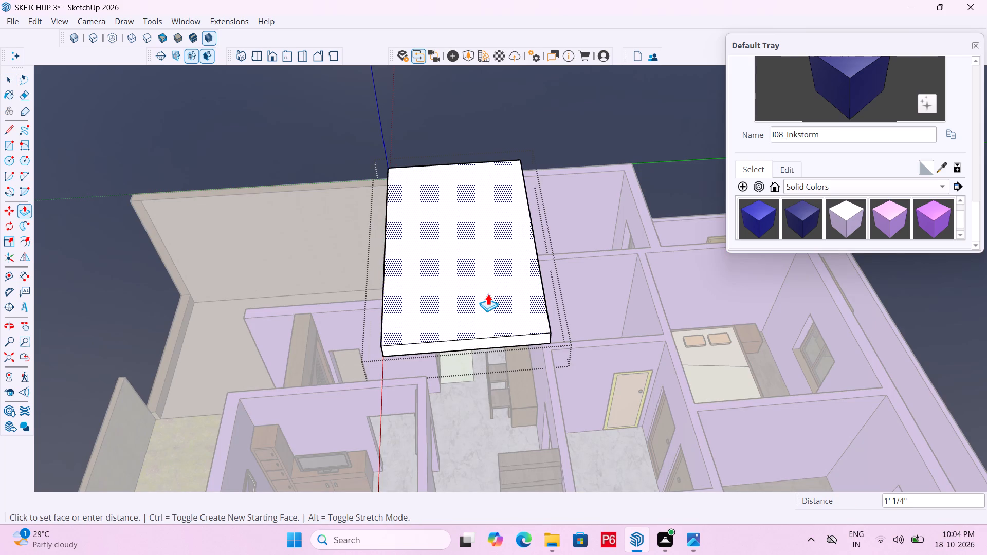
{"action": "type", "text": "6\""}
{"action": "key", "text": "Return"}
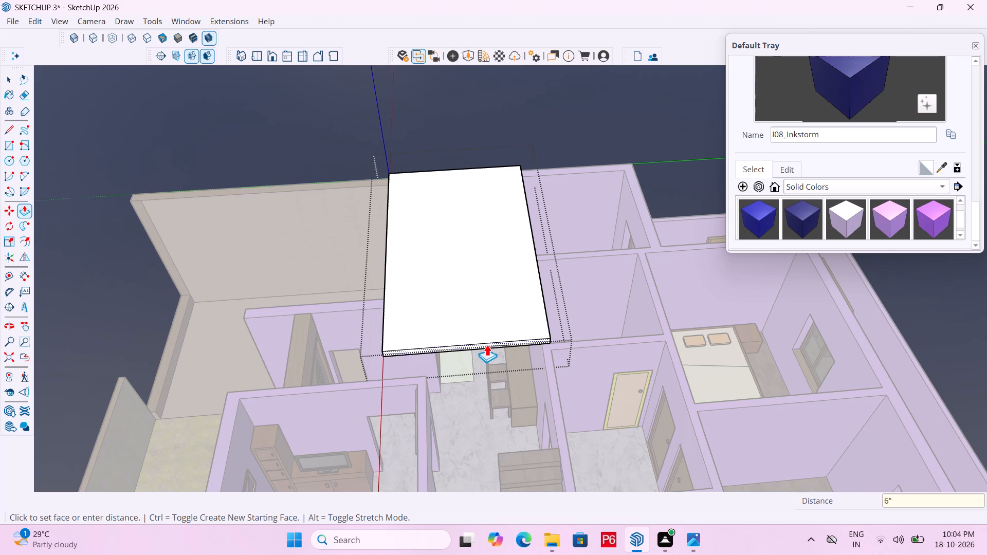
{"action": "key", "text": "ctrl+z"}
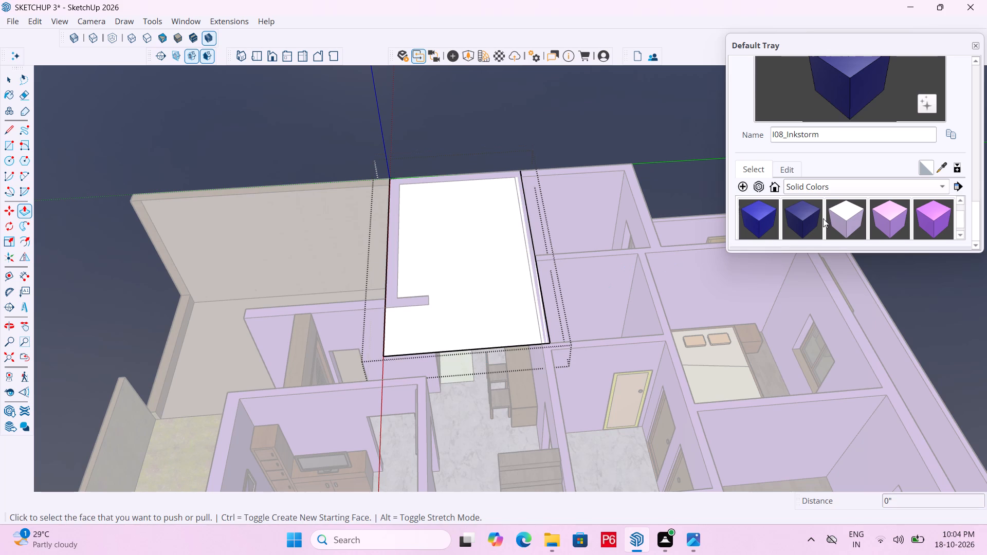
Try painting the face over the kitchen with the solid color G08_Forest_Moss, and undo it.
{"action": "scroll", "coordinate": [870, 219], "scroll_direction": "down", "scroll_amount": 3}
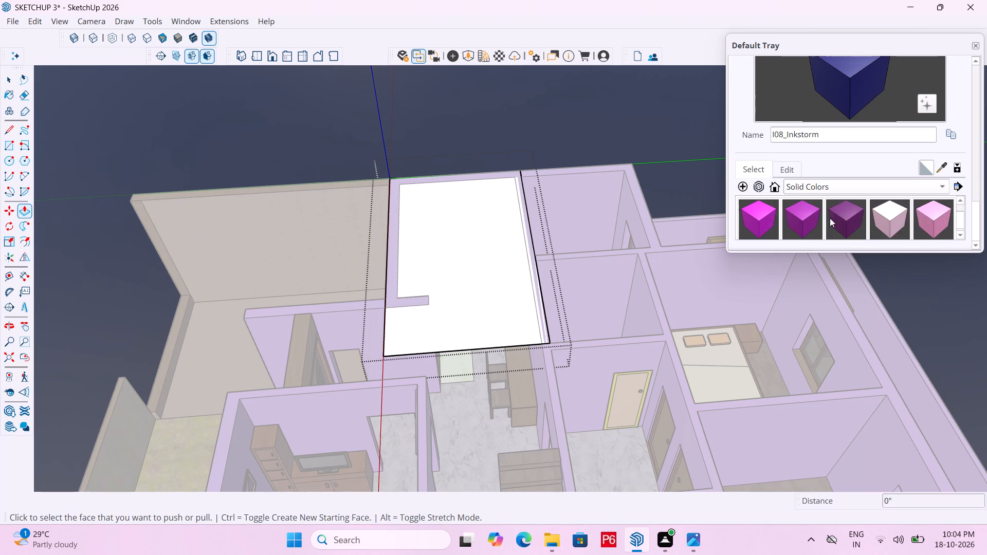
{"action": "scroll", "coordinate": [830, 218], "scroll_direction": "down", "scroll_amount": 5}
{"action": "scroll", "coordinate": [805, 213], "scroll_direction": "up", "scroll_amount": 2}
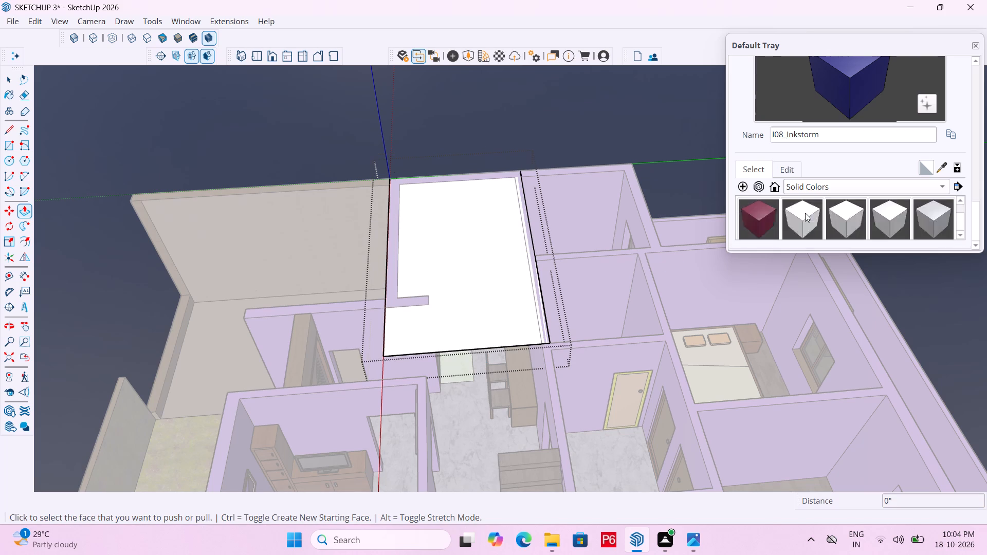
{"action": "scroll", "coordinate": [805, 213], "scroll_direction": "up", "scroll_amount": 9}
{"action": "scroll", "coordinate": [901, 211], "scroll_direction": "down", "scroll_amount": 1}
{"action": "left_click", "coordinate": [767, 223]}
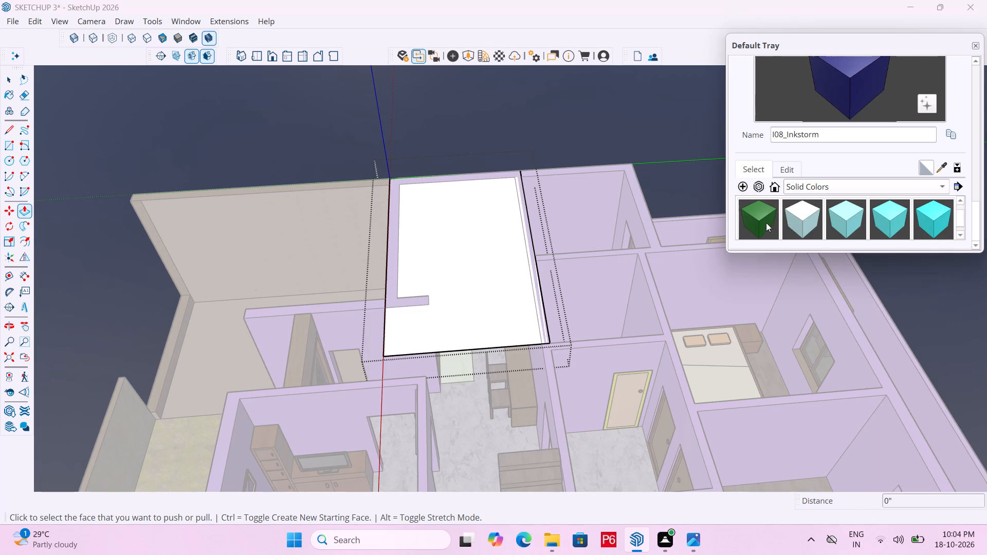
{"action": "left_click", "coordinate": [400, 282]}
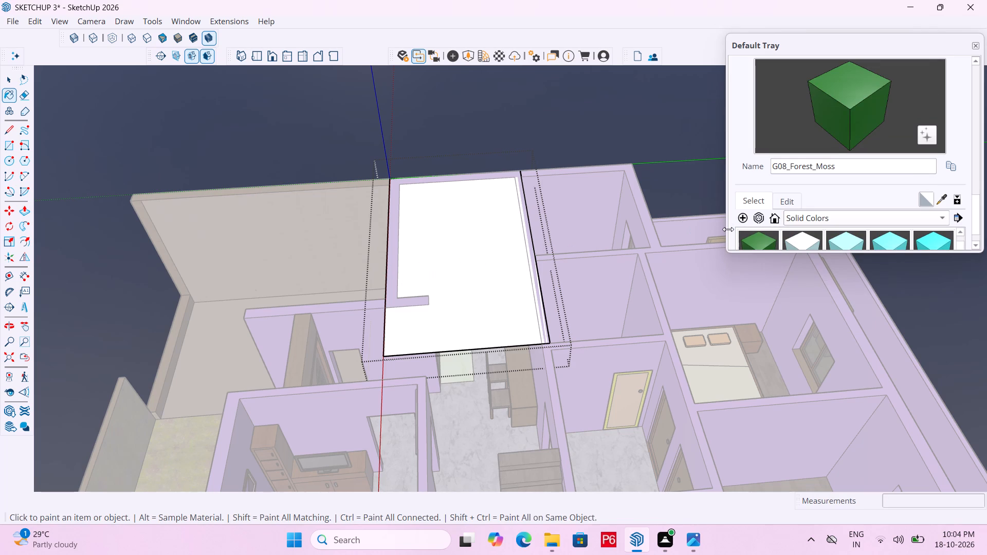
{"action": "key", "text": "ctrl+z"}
Paint the face over the kitchen with the solid color F08_Forest_Shadow.
{"action": "scroll", "coordinate": [813, 229], "scroll_direction": "down", "scroll_amount": 2}
{"action": "scroll", "coordinate": [880, 236], "scroll_direction": "up", "scroll_amount": 3}
{"action": "scroll", "coordinate": [863, 185], "scroll_direction": "down", "scroll_amount": 4}
{"action": "scroll", "coordinate": [882, 216], "scroll_direction": "up", "scroll_amount": 3}
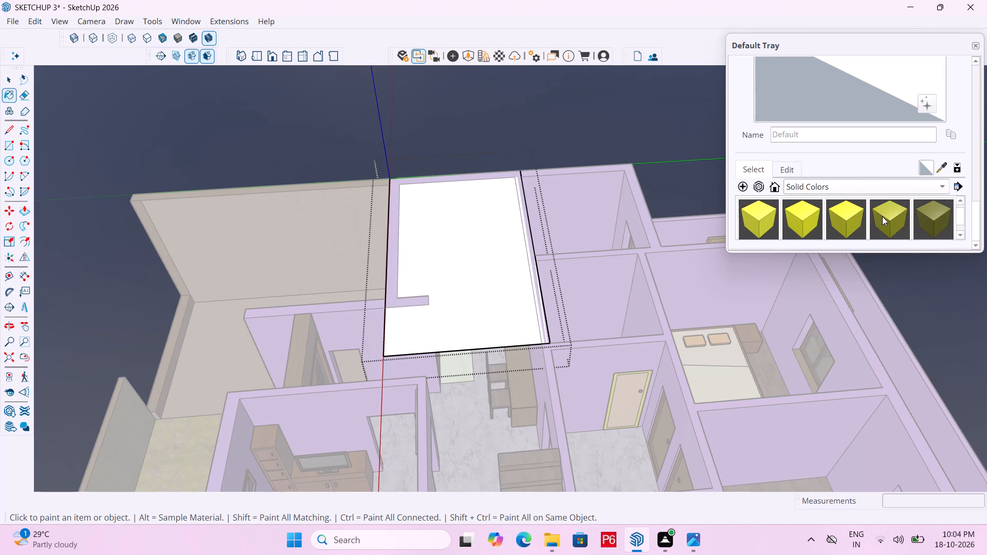
{"action": "scroll", "coordinate": [882, 216], "scroll_direction": "down", "scroll_amount": 2}
{"action": "left_click", "coordinate": [840, 222]}
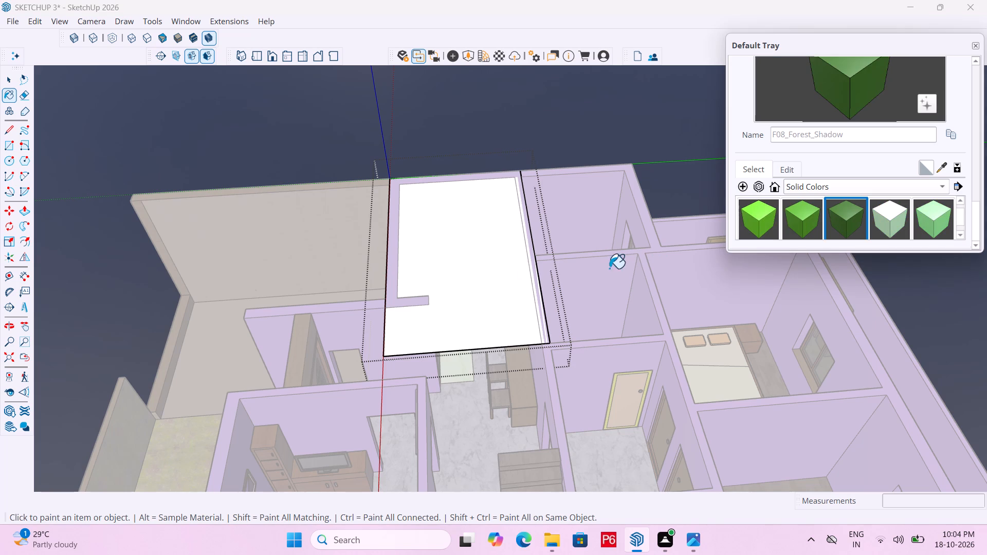
{"action": "left_click", "coordinate": [491, 279]}
Extrude the green face over the kitchen 6" upward with Push/Pull to form a roof slab.
{"action": "middle_click_drag", "start_coordinate": [469, 307], "coordinate": [670, 280]}
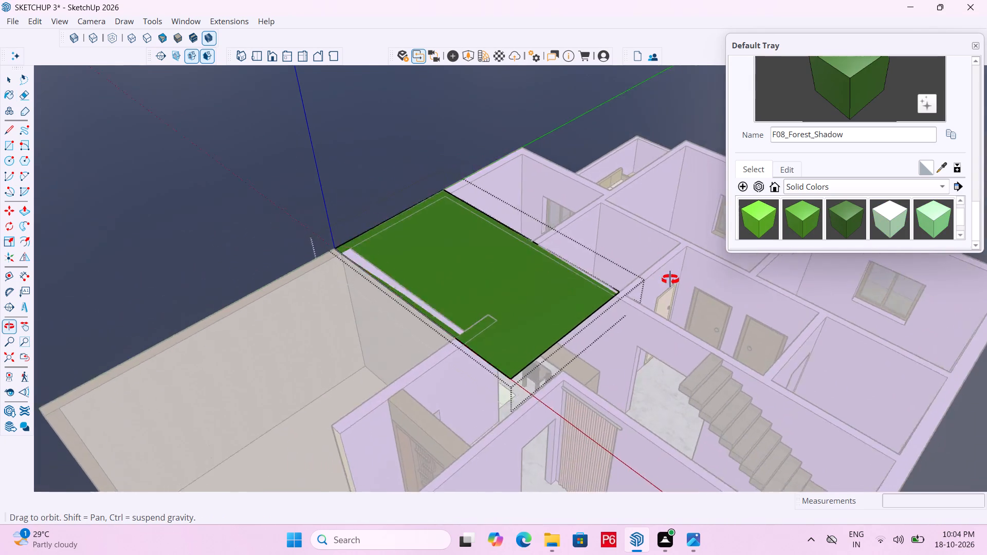
{"action": "middle_click_drag", "start_coordinate": [670, 280], "coordinate": [714, 276]}
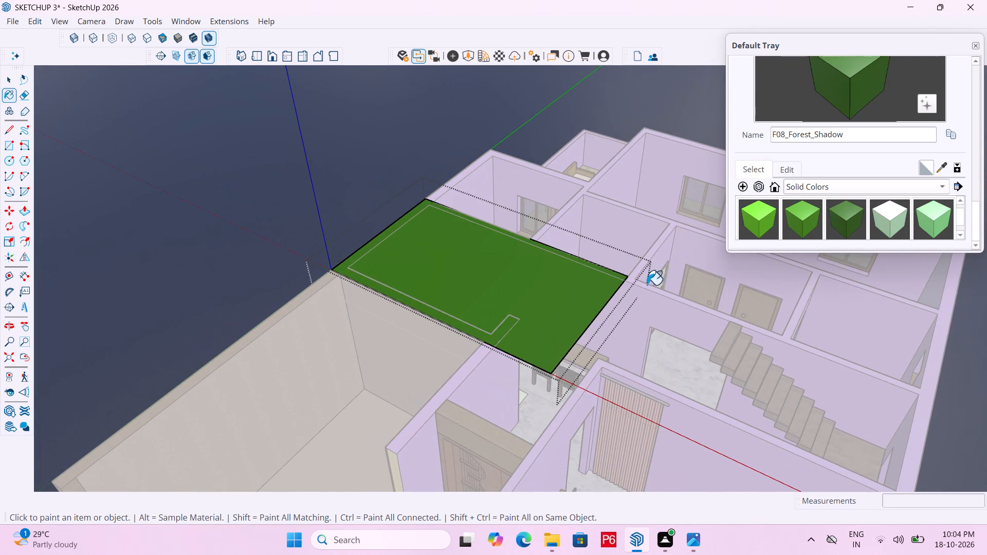
{"action": "key", "text": "p"}
{"action": "left_click", "coordinate": [557, 324]}
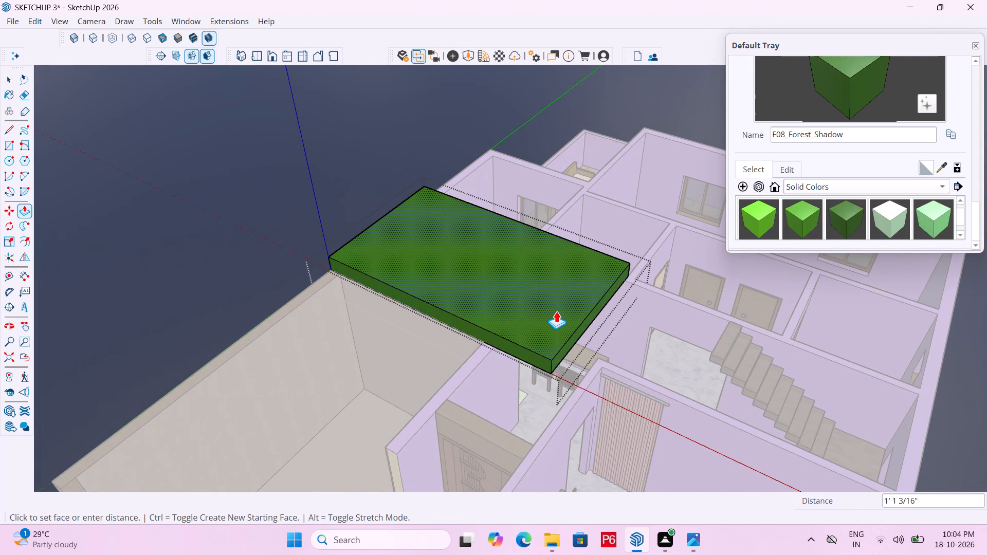
{"action": "type", "text": "6\""}
{"action": "key", "text": "Return"}
{"action": "middle_click_drag", "start_coordinate": [593, 347], "coordinate": [477, 294]}
{"action": "scroll", "coordinate": [591, 346], "scroll_direction": "down", "scroll_amount": 1}
{"action": "scroll", "coordinate": [477, 294], "scroll_direction": "up", "scroll_amount": 1}
{"action": "key", "text": "space"}
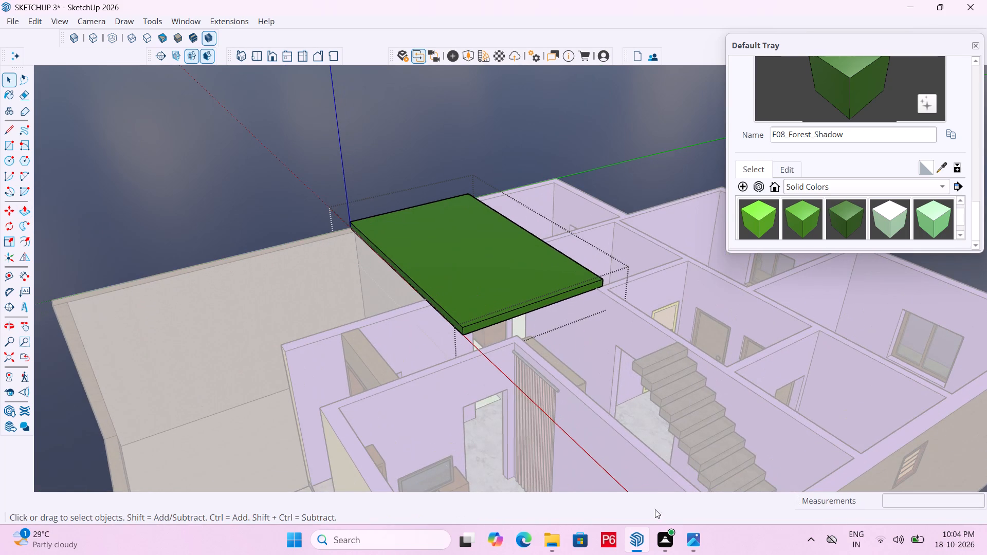
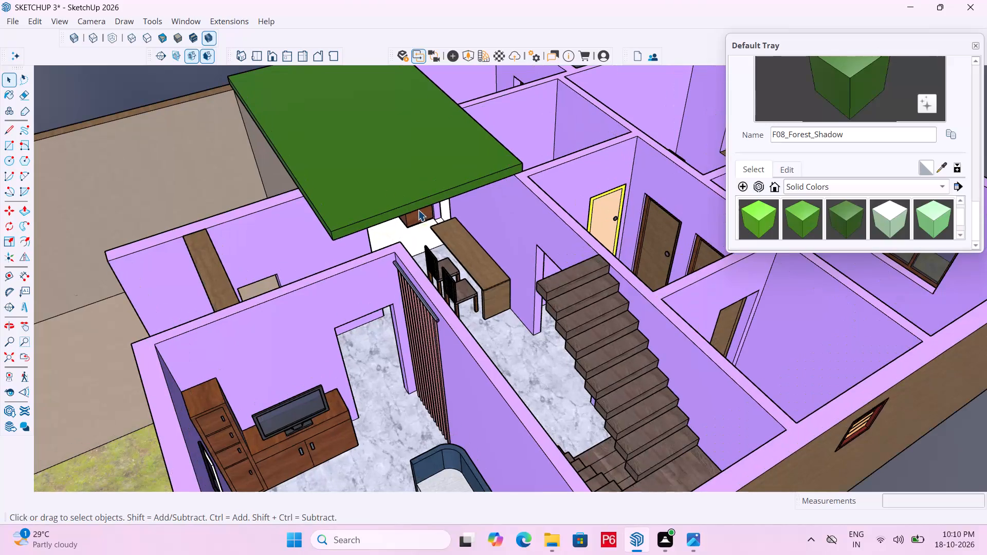
Open the green roof slab over the kitchen for editing.
{"action": "left_click", "coordinate": [418, 208]}
{"action": "middle_click_drag", "start_coordinate": [401, 181], "coordinate": [392, 163]}
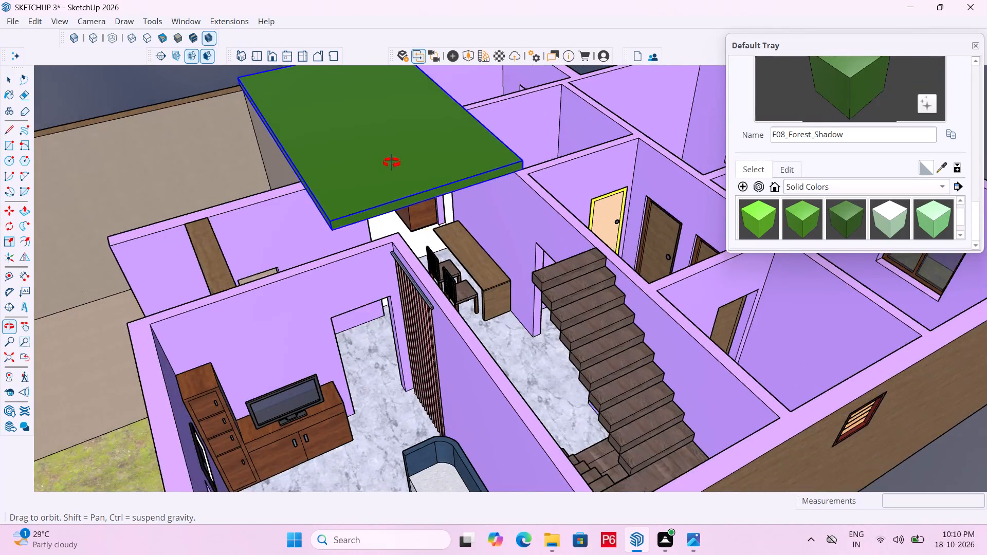
{"action": "middle_click_drag", "start_coordinate": [392, 163], "coordinate": [471, 95]}
{"action": "scroll", "coordinate": [538, 126], "scroll_direction": "down", "scroll_amount": 6}
{"action": "middle_click_drag", "start_coordinate": [416, 174], "coordinate": [276, 176]}
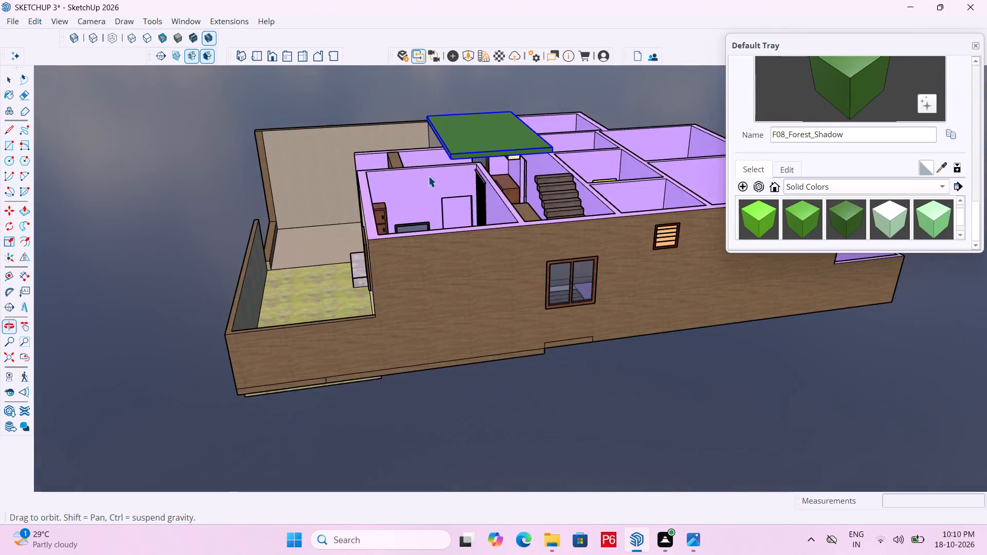
{"action": "scroll", "coordinate": [480, 162], "scroll_direction": "up", "scroll_amount": 4}
{"action": "scroll", "coordinate": [532, 133], "scroll_direction": "up", "scroll_amount": 6}
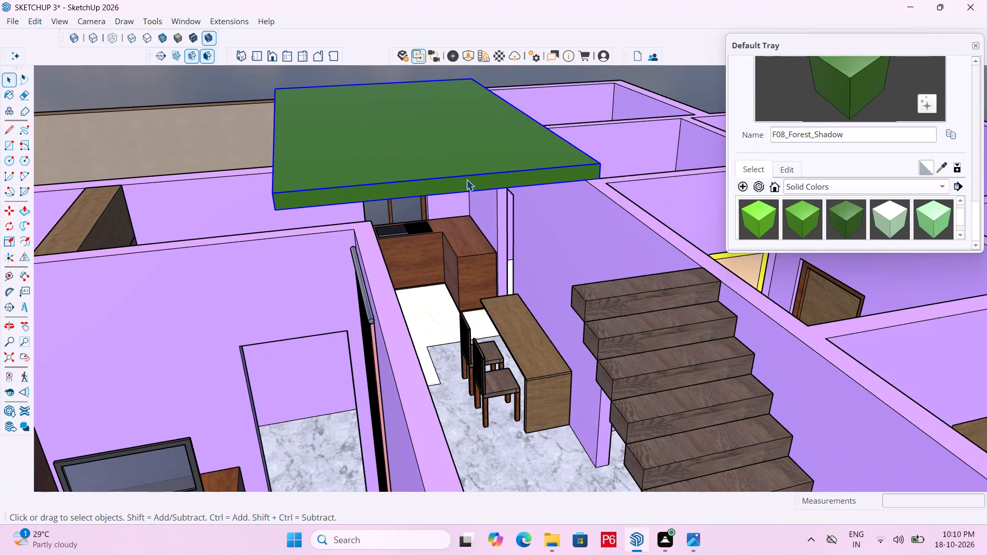
{"action": "left_click", "coordinate": [495, 183]}
{"action": "double_click", "coordinate": [460, 183]}
{"action": "triple_click", "coordinate": [457, 183]}
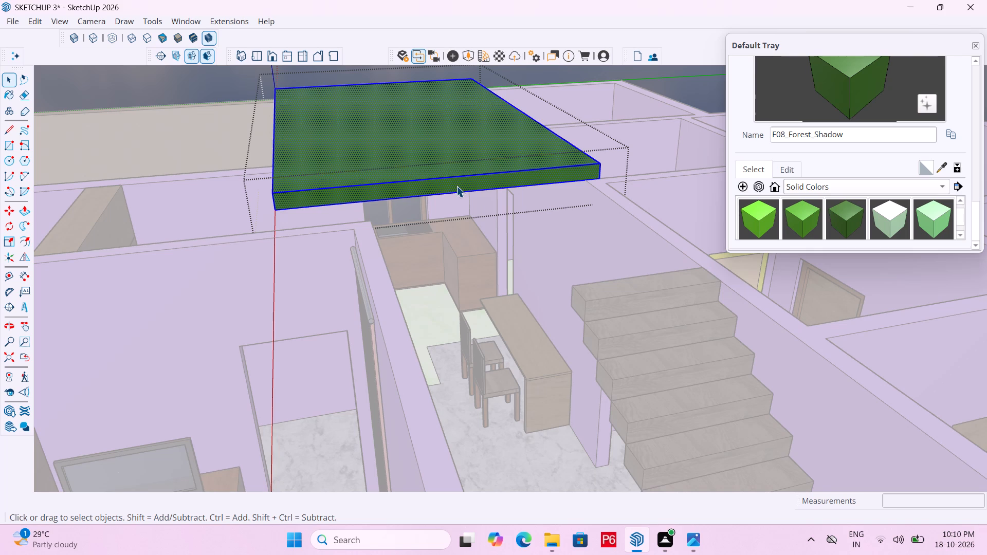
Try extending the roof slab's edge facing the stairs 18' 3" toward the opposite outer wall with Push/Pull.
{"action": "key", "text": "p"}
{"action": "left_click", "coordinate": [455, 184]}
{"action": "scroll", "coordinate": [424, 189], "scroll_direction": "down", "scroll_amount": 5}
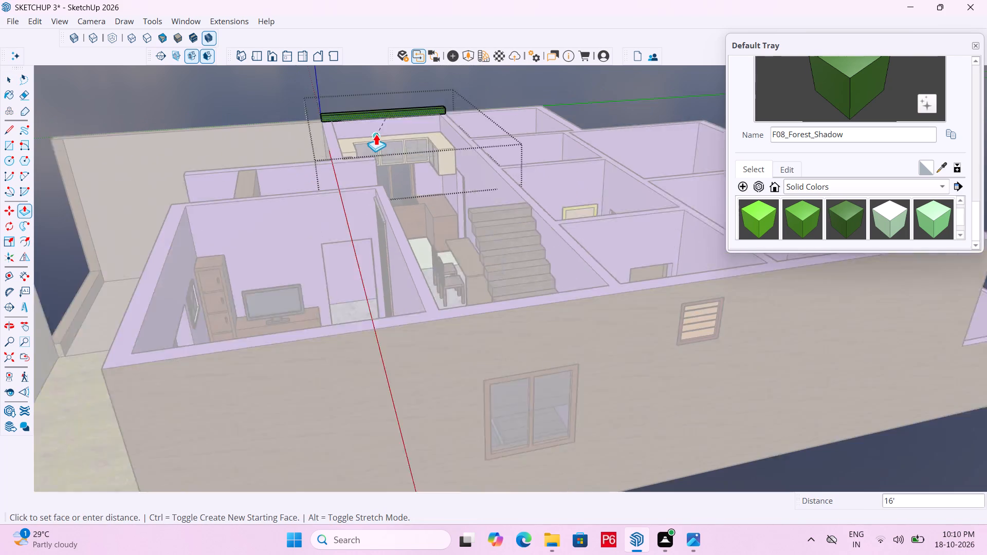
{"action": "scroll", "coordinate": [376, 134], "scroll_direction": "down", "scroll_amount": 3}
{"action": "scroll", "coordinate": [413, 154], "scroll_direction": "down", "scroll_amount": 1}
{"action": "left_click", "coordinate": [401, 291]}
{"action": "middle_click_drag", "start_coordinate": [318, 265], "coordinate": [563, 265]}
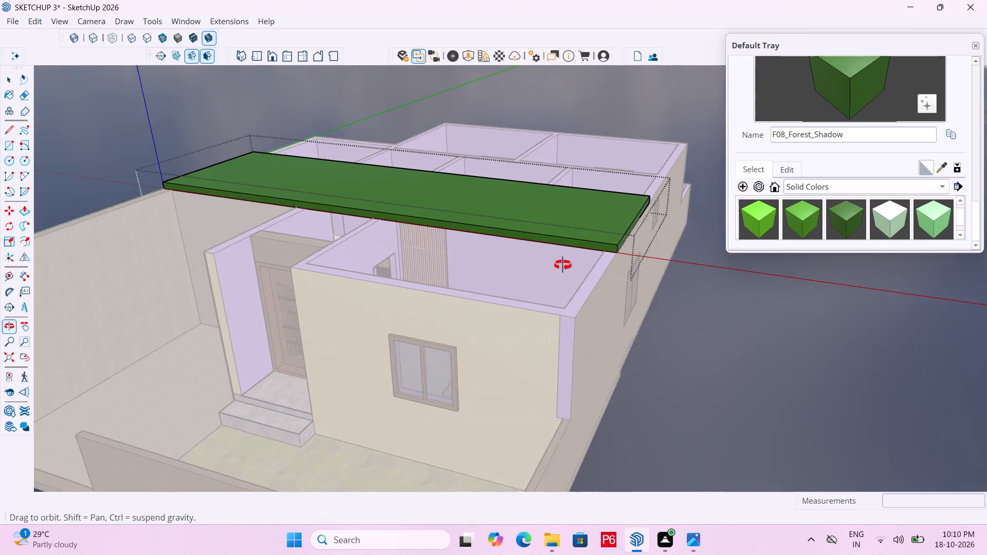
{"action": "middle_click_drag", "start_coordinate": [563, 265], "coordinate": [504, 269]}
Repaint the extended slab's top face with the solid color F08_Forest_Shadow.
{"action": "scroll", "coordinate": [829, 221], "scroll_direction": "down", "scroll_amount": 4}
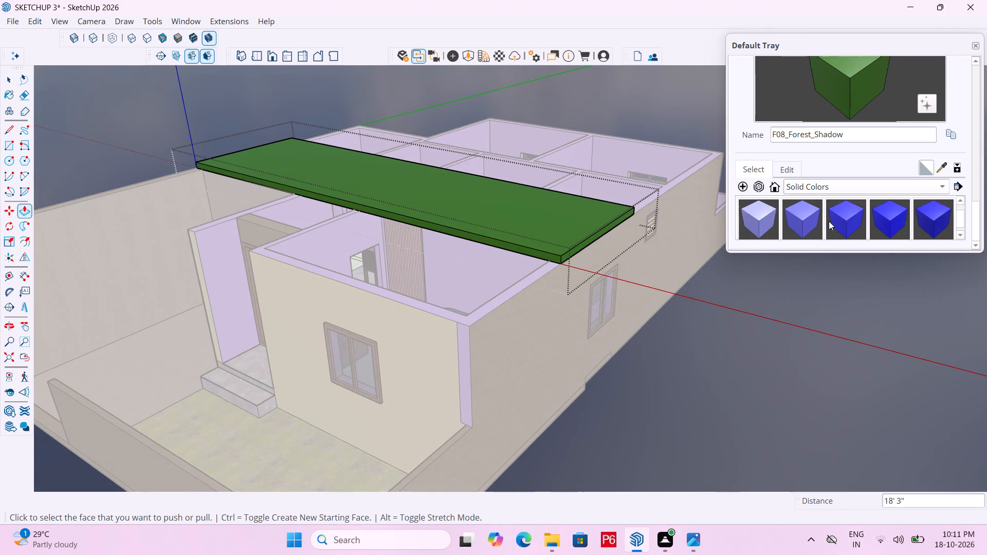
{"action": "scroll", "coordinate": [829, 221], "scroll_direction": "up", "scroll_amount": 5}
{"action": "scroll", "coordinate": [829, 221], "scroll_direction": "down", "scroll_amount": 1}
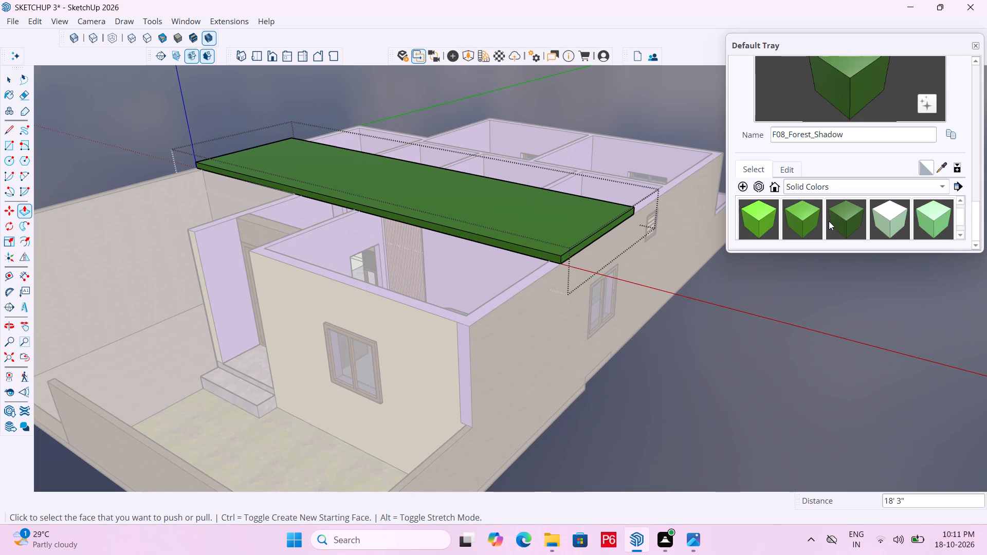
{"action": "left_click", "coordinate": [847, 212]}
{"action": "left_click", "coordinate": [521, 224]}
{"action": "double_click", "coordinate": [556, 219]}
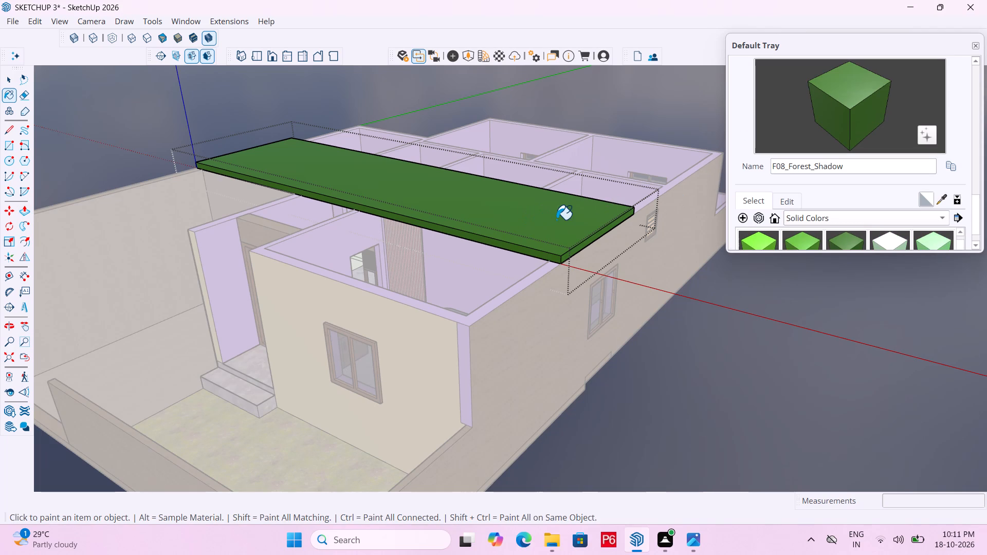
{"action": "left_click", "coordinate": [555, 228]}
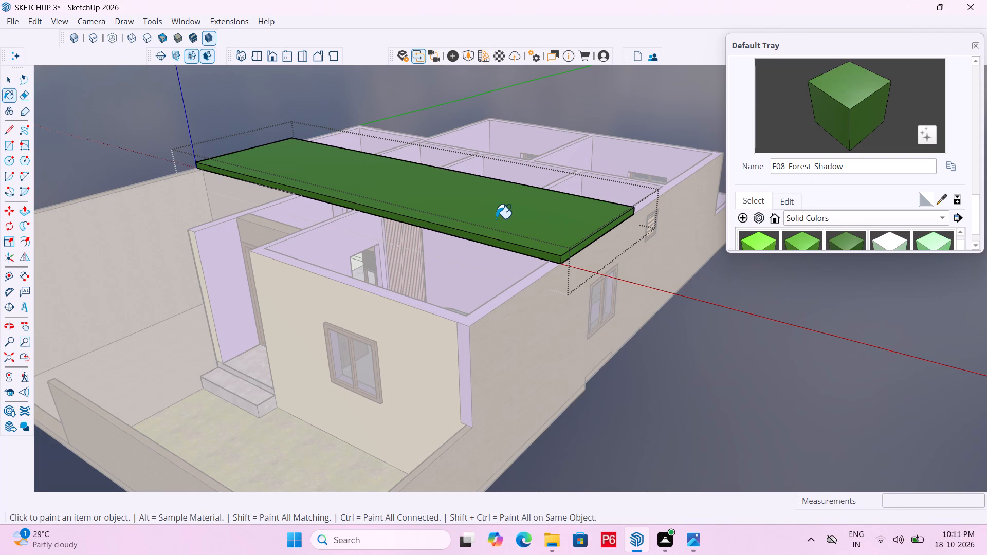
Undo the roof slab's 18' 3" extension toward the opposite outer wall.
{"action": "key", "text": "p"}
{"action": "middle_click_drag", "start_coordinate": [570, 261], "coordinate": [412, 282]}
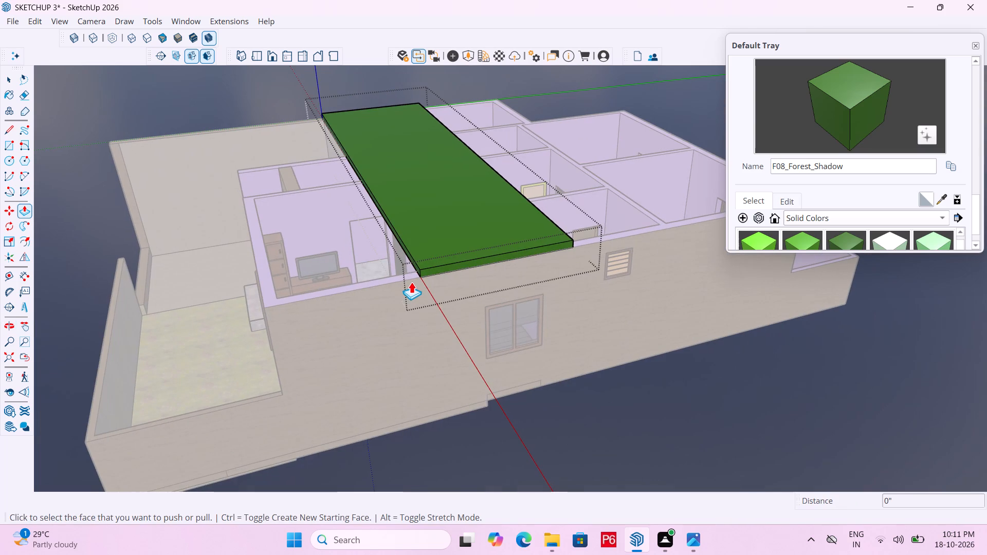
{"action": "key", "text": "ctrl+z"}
Extend the roof slab's front edge about 18' 11" over the open court beside the entrance with Push/Pull.
{"action": "scroll", "coordinate": [374, 98], "scroll_direction": "up", "scroll_amount": 5}
{"action": "middle_click_drag", "start_coordinate": [303, 234], "coordinate": [445, 237]}
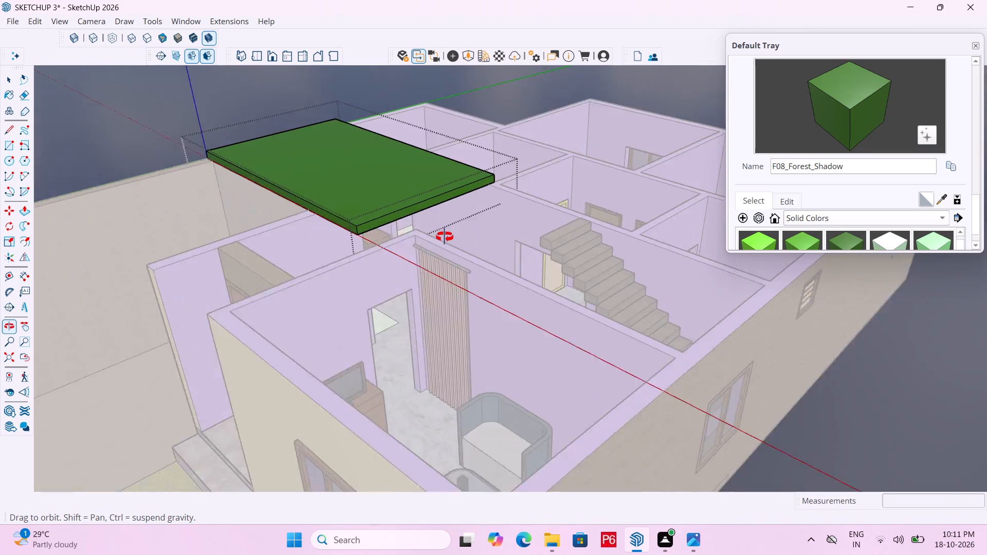
{"action": "middle_click_drag", "start_coordinate": [445, 237], "coordinate": [644, 255]}
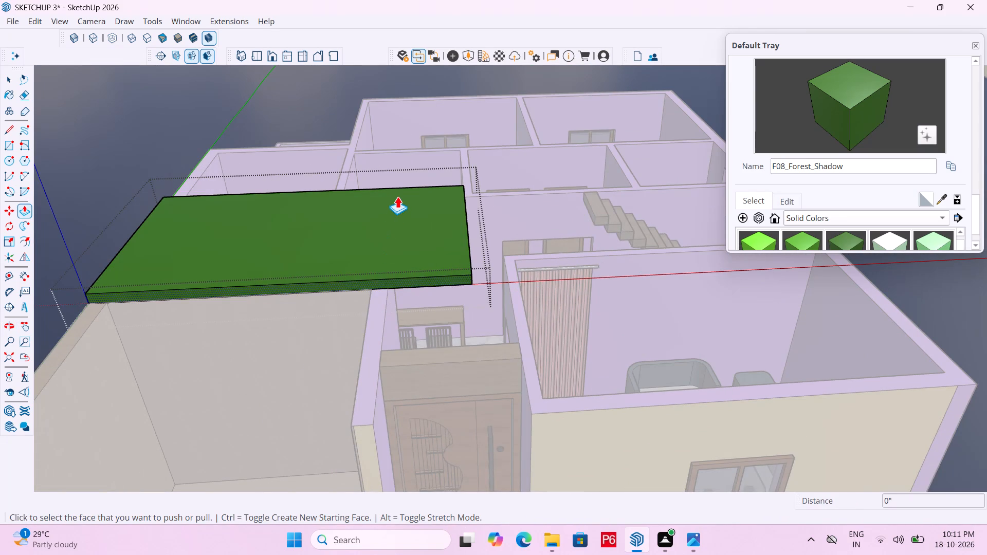
{"action": "scroll", "coordinate": [397, 196], "scroll_direction": "down", "scroll_amount": 5}
{"action": "scroll", "coordinate": [353, 250], "scroll_direction": "up", "scroll_amount": 5}
{"action": "left_click", "coordinate": [354, 251]}
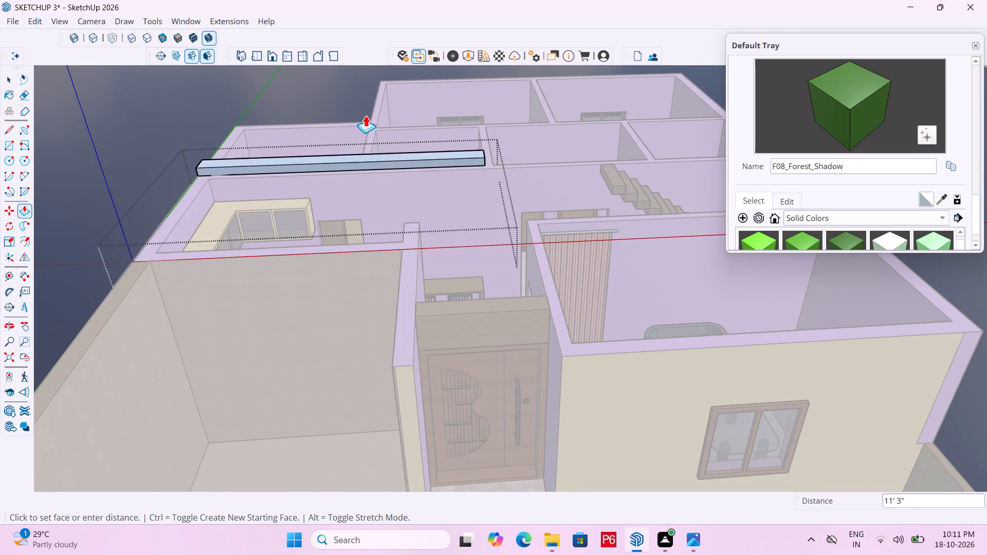
{"action": "scroll", "coordinate": [376, 73], "scroll_direction": "down", "scroll_amount": 4}
{"action": "scroll", "coordinate": [463, 148], "scroll_direction": "down", "scroll_amount": 2}
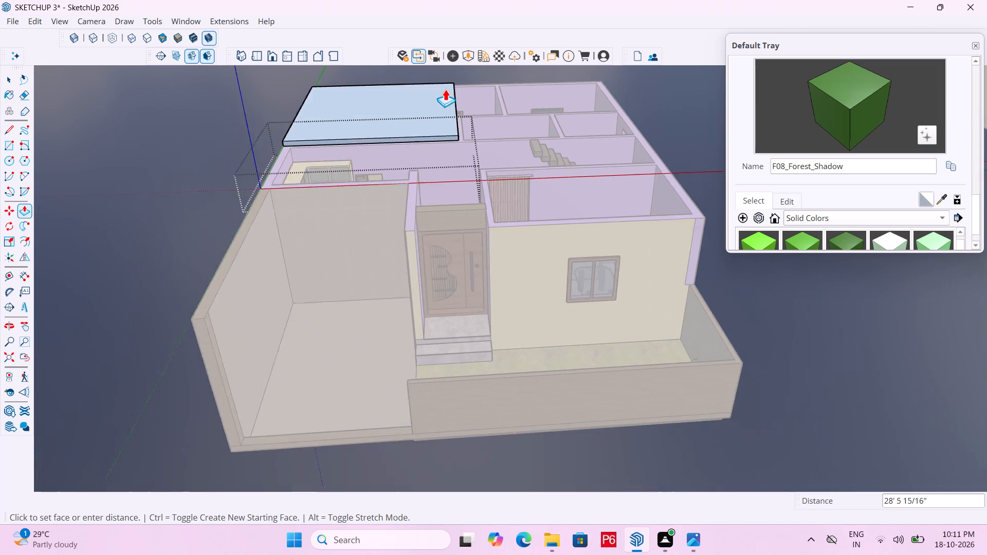
{"action": "scroll", "coordinate": [445, 89], "scroll_direction": "down", "scroll_amount": 2}
{"action": "left_click", "coordinate": [480, 357]}
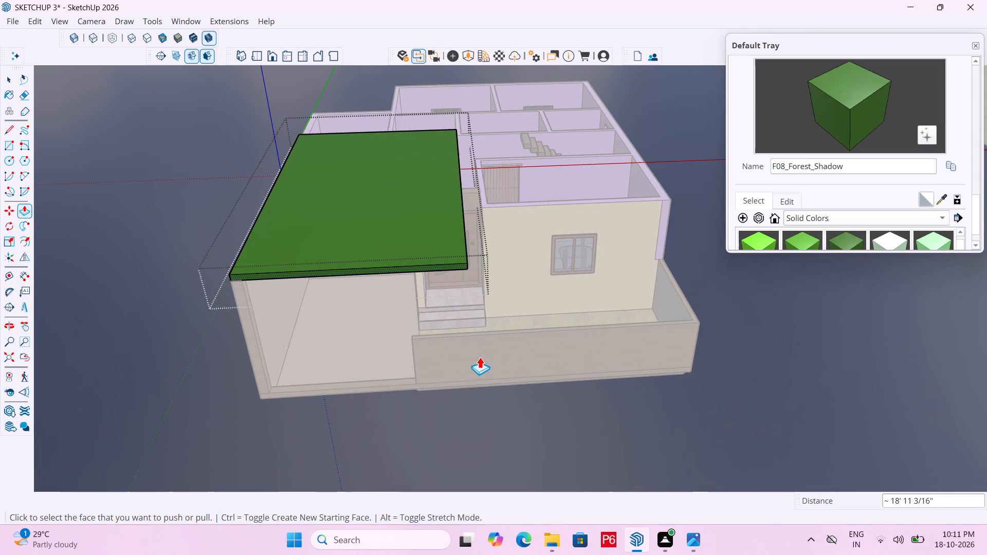
Extend the roof slab's rear edge 19' 3" over the back rooms to the house's rear wall with Push/Pull.
{"action": "middle_click_drag", "start_coordinate": [610, 291], "coordinate": [173, 289]}
{"action": "scroll", "coordinate": [584, 110], "scroll_direction": "up", "scroll_amount": 1}
{"action": "middle_click_drag", "start_coordinate": [584, 118], "coordinate": [407, 210]}
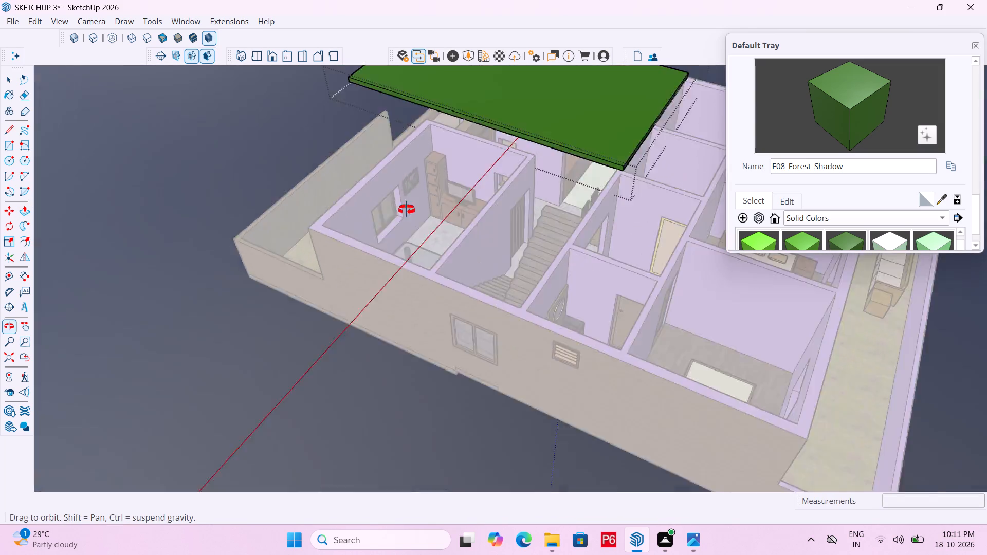
{"action": "middle_click_drag", "start_coordinate": [407, 210], "coordinate": [210, 172]}
{"action": "scroll", "coordinate": [304, 98], "scroll_direction": "down", "scroll_amount": 6}
{"action": "scroll", "coordinate": [567, 152], "scroll_direction": "up", "scroll_amount": 10}
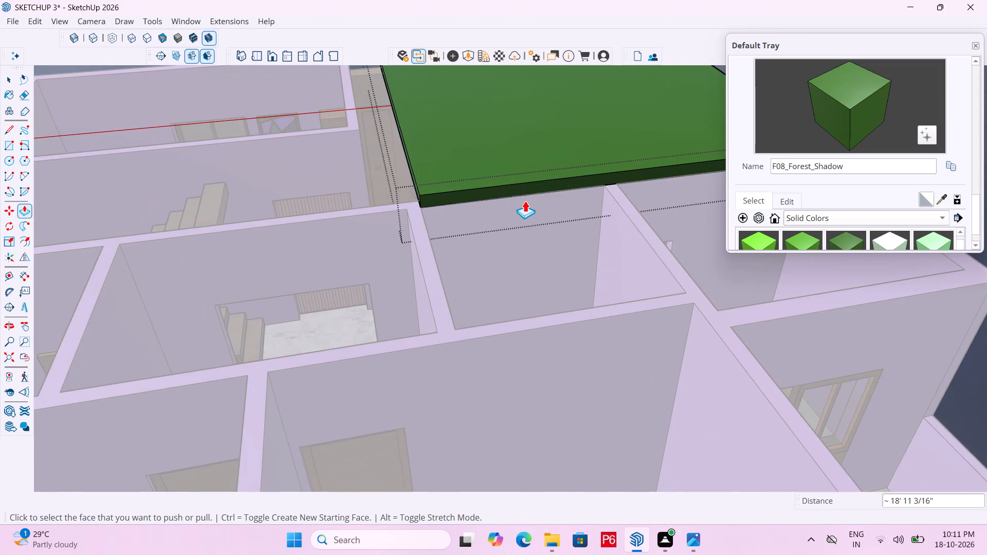
{"action": "left_click", "coordinate": [525, 191]}
{"action": "scroll", "coordinate": [546, 296], "scroll_direction": "down", "scroll_amount": 8}
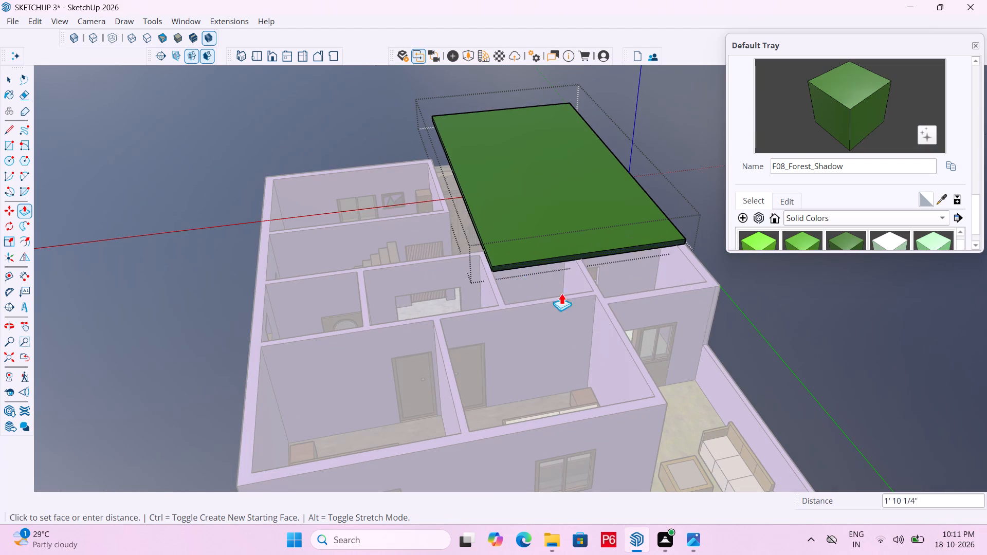
{"action": "left_click", "coordinate": [580, 418]}
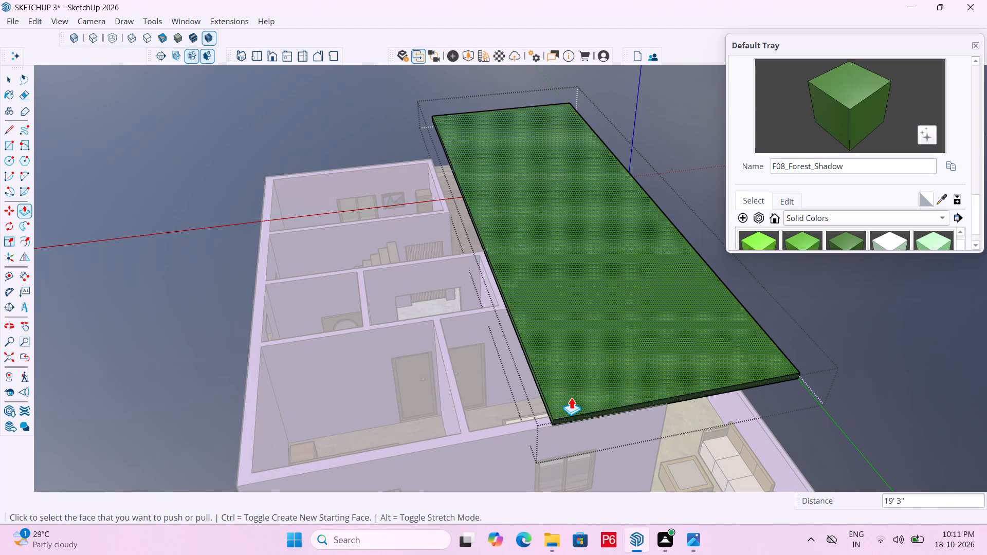
Draw a line across the slab's outer edge face at the house wall corner beside the rear seating area.
{"action": "scroll", "coordinate": [488, 305], "scroll_direction": "down", "scroll_amount": 4}
{"action": "middle_click_drag", "start_coordinate": [705, 330], "coordinate": [345, 273]}
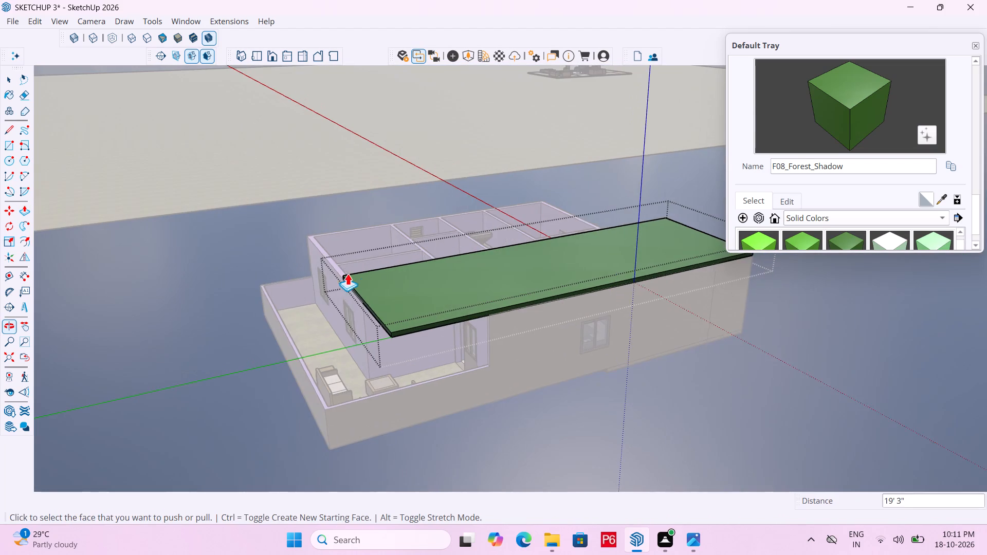
{"action": "scroll", "coordinate": [472, 288], "scroll_direction": "up", "scroll_amount": 17}
{"action": "key", "text": "l"}
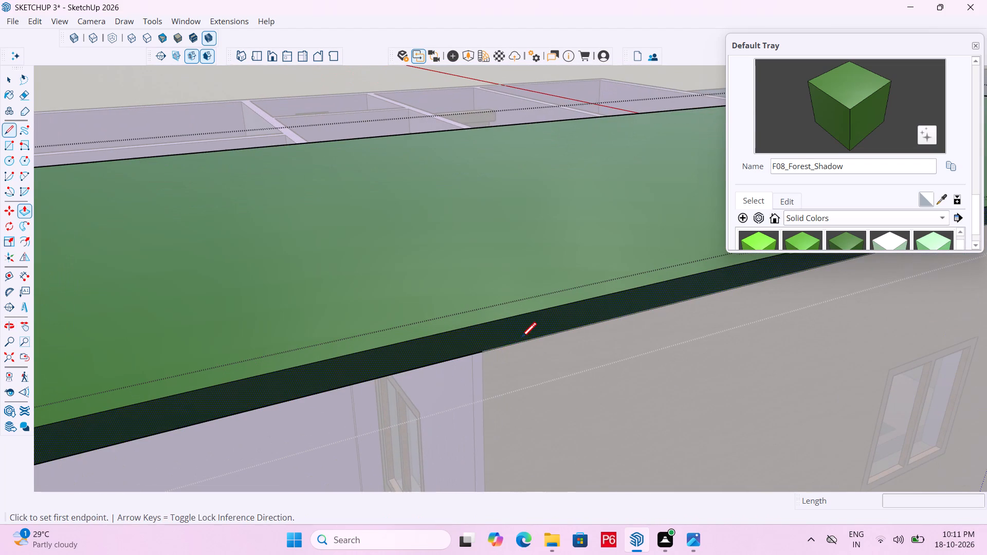
{"action": "double_click", "coordinate": [479, 351]}
{"action": "left_click", "coordinate": [480, 325]}
Push the marked-off rear section of the slab's outer edge 9' 3" inward to uncover the rear seating area.
{"action": "key", "text": "p"}
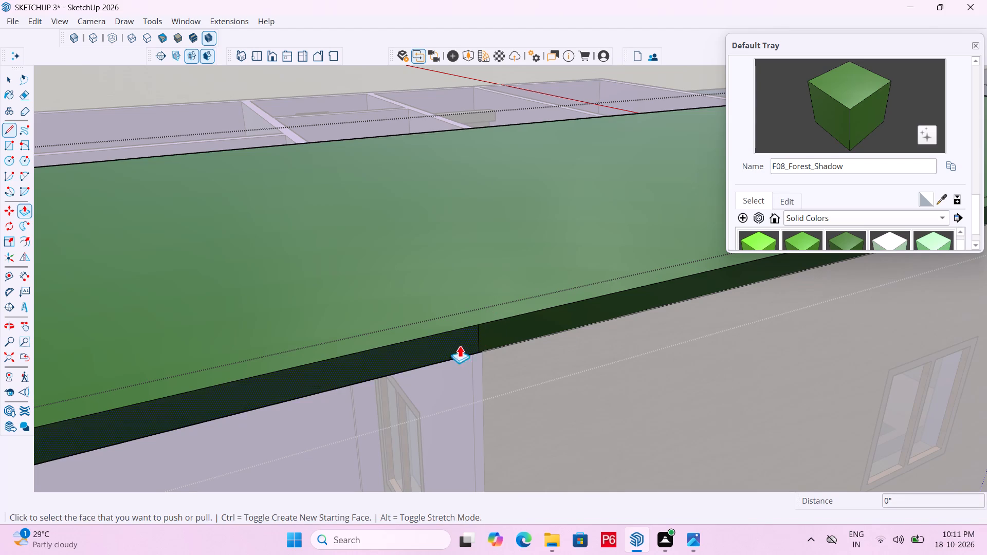
{"action": "left_click", "coordinate": [395, 359]}
{"action": "scroll", "coordinate": [303, 169], "scroll_direction": "down", "scroll_amount": 5}
{"action": "middle_click_drag", "start_coordinate": [339, 177], "coordinate": [530, 9]}
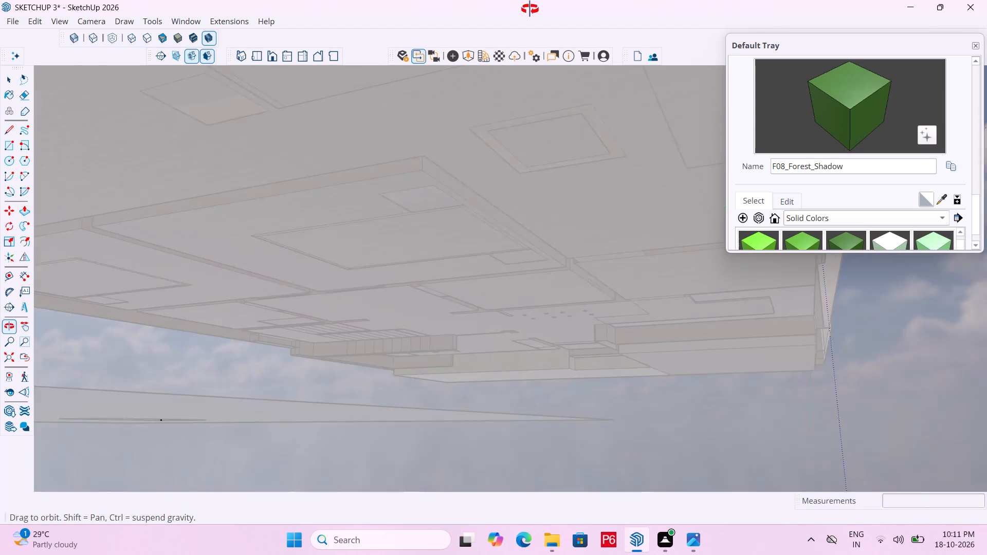
{"action": "middle_click_drag", "start_coordinate": [530, 9], "coordinate": [533, 13]}
{"action": "middle_click_drag", "start_coordinate": [471, 134], "coordinate": [385, 404]}
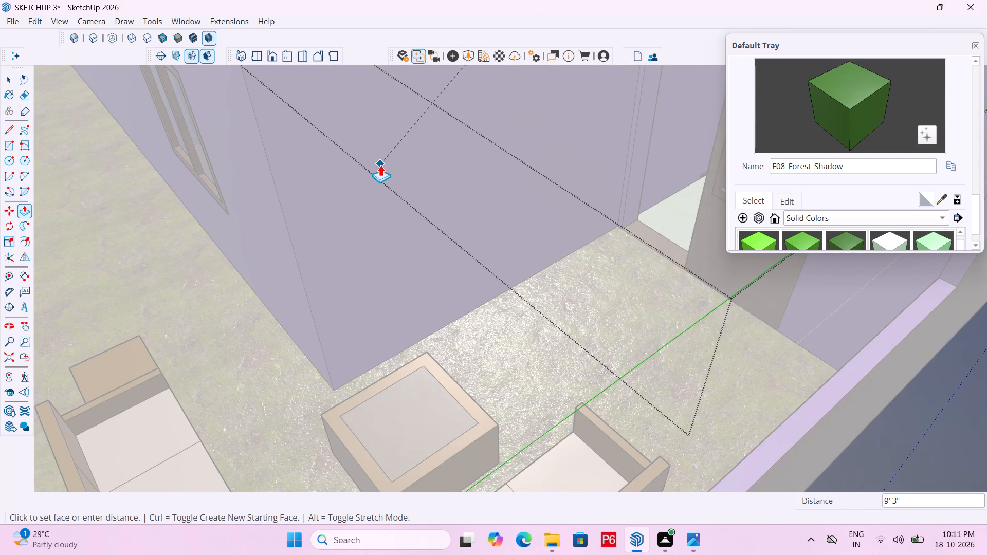
{"action": "left_click", "coordinate": [380, 164]}
Draw a line across the slab's inner edge face at the wall corner between the kitchen and the adjoining rear room.
{"action": "scroll", "coordinate": [445, 116], "scroll_direction": "down", "scroll_amount": 7}
{"action": "scroll", "coordinate": [457, 216], "scroll_direction": "down", "scroll_amount": 5}
{"action": "middle_click_drag", "start_coordinate": [367, 207], "coordinate": [802, 252]}
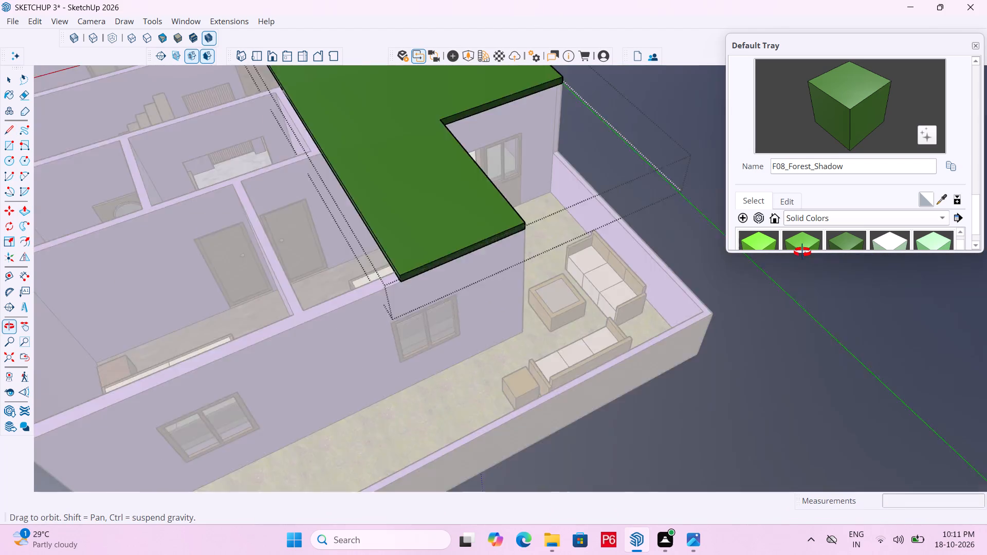
{"action": "middle_click_drag", "start_coordinate": [802, 252], "coordinate": [860, 248]}
{"action": "scroll", "coordinate": [437, 282], "scroll_direction": "up", "scroll_amount": 1}
{"action": "middle_click_drag", "start_coordinate": [438, 281], "coordinate": [514, 225]}
{"action": "scroll", "coordinate": [515, 225], "scroll_direction": "up", "scroll_amount": 3}
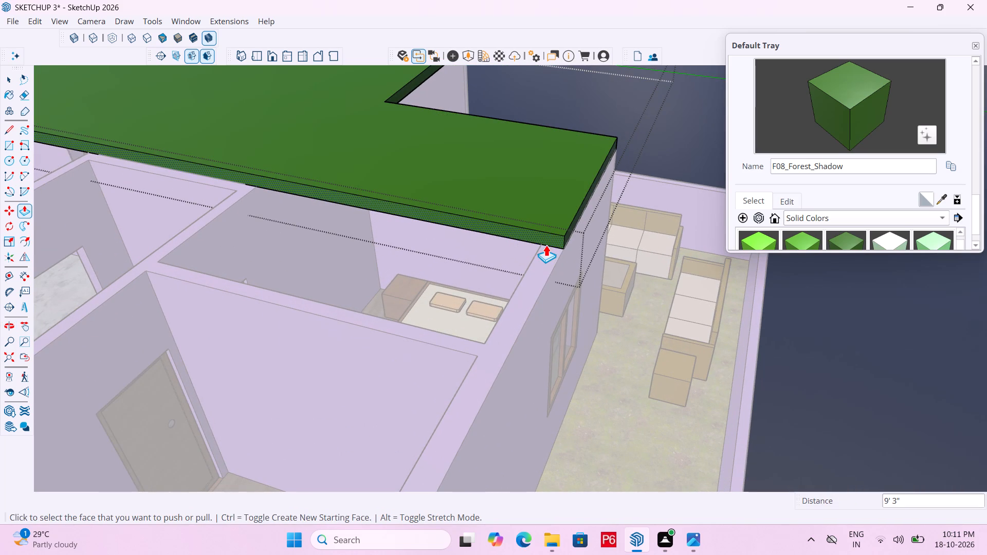
{"action": "scroll", "coordinate": [599, 179], "scroll_direction": "down", "scroll_amount": 6}
{"action": "scroll", "coordinate": [129, 242], "scroll_direction": "down", "scroll_amount": 3}
{"action": "scroll", "coordinate": [521, 224], "scroll_direction": "down", "scroll_amount": 7}
{"action": "middle_click_drag", "start_coordinate": [321, 207], "coordinate": [512, 279]}
{"action": "scroll", "coordinate": [392, 321], "scroll_direction": "up", "scroll_amount": 2}
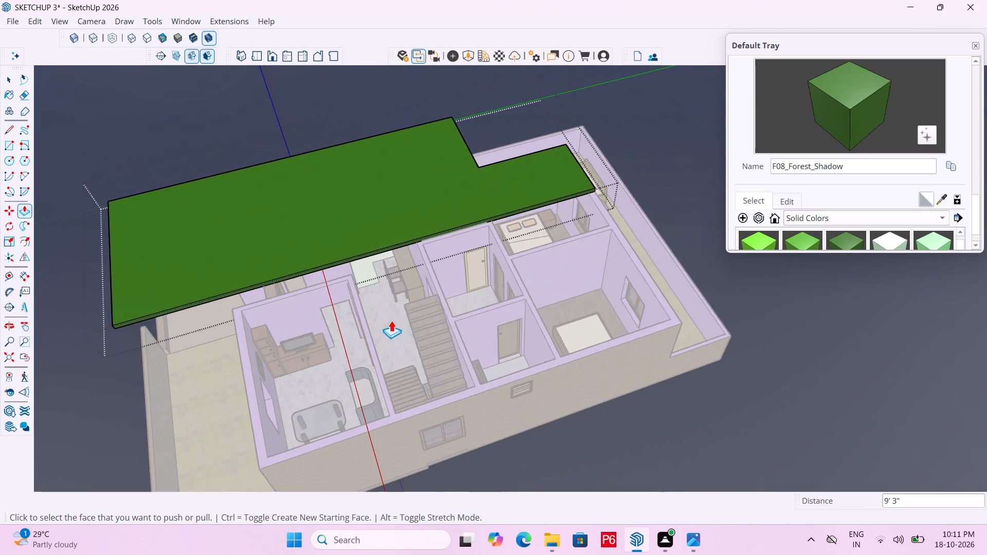
{"action": "scroll", "coordinate": [391, 320], "scroll_direction": "up", "scroll_amount": 6}
{"action": "middle_click_drag", "start_coordinate": [373, 291], "coordinate": [456, 217]}
{"action": "scroll", "coordinate": [425, 283], "scroll_direction": "up", "scroll_amount": 3}
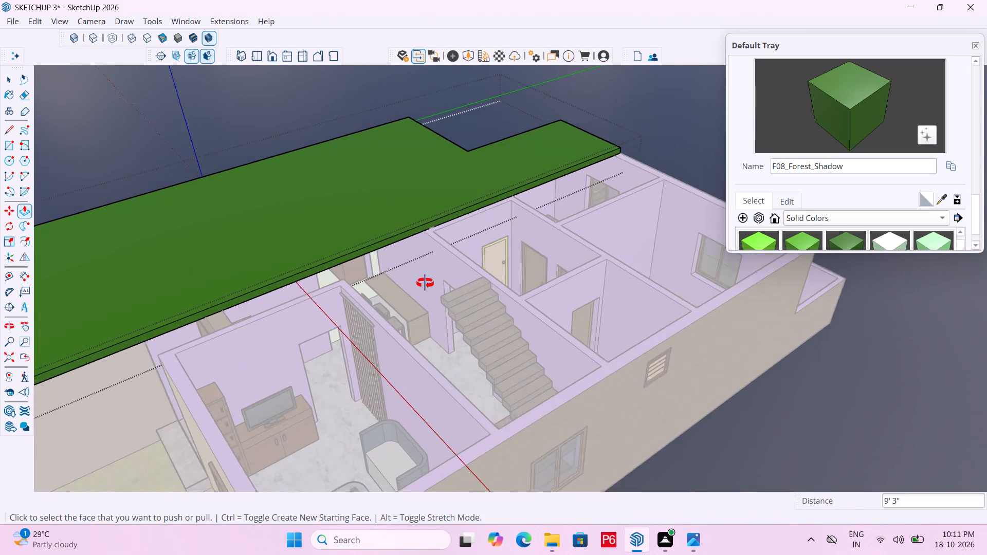
{"action": "middle_click", "coordinate": [425, 283]}
{"action": "scroll", "coordinate": [425, 283], "scroll_direction": "up", "scroll_amount": 3}
{"action": "middle_click_drag", "start_coordinate": [422, 286], "coordinate": [391, 258]}
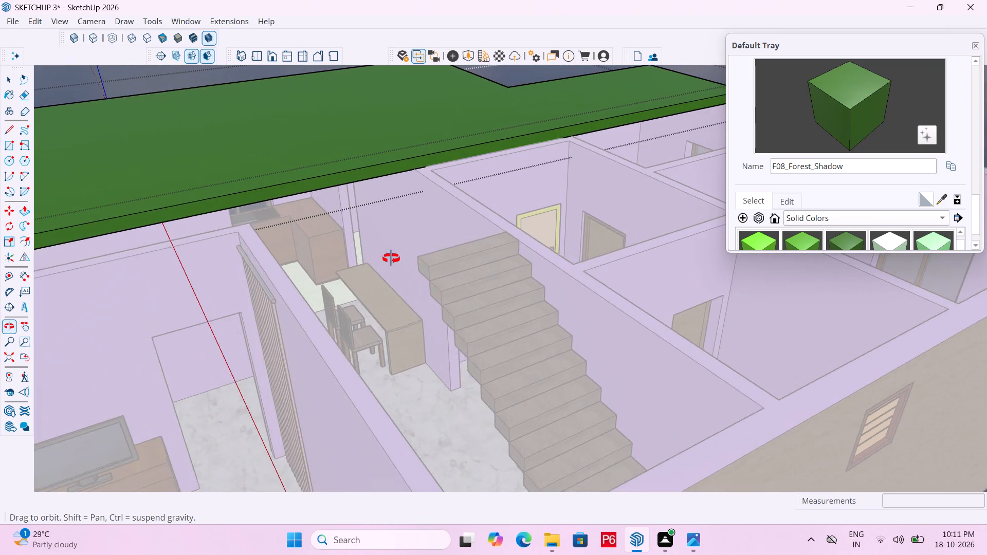
{"action": "middle_click_drag", "start_coordinate": [391, 258], "coordinate": [324, 288]}
{"action": "scroll", "coordinate": [428, 125], "scroll_direction": "up", "scroll_amount": 5}
{"action": "scroll", "coordinate": [382, 158], "scroll_direction": "up", "scroll_amount": 1}
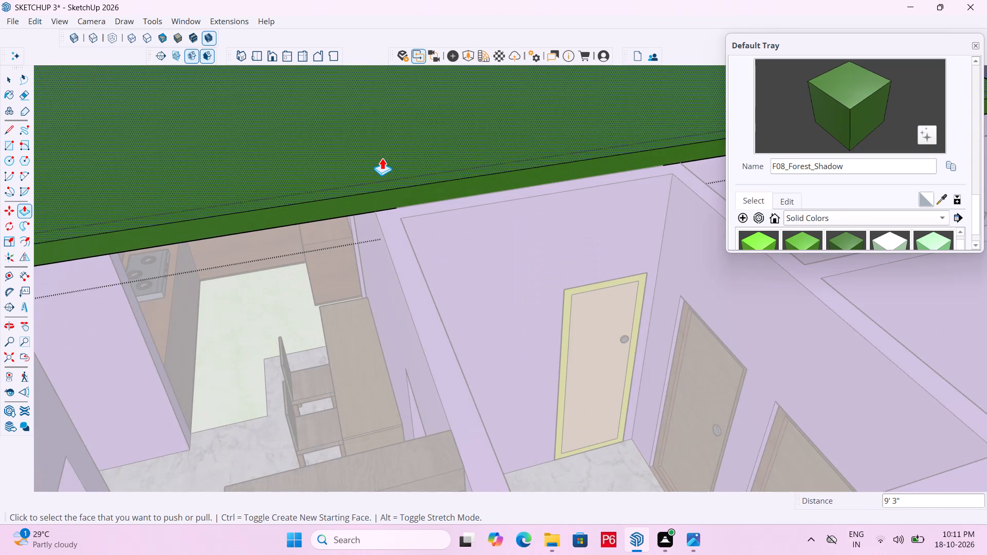
{"action": "key", "text": "l"}
{"action": "left_click", "coordinate": [374, 220]}
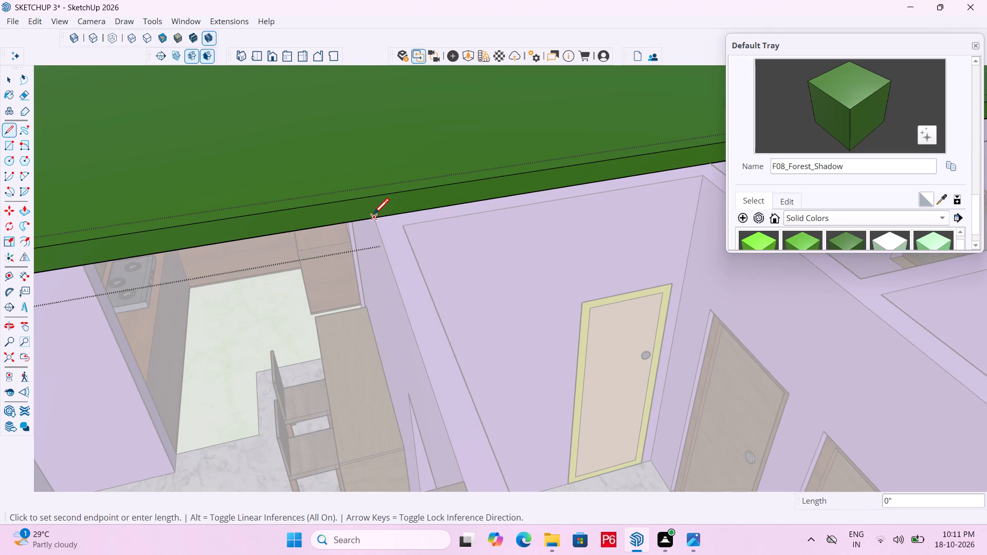
{"action": "left_click", "coordinate": [368, 198]}
{"action": "key", "text": "space"}
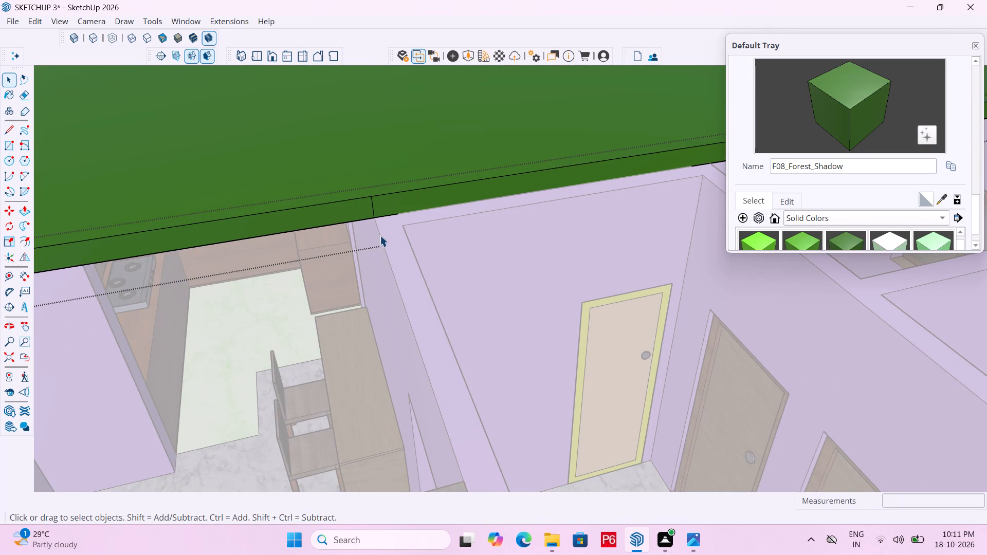
Pull the marked-off rear section of the slab's inner edge 18' 3" over the back rooms to the outer side wall.
{"action": "key", "text": "p"}
{"action": "left_click", "coordinate": [413, 207]}
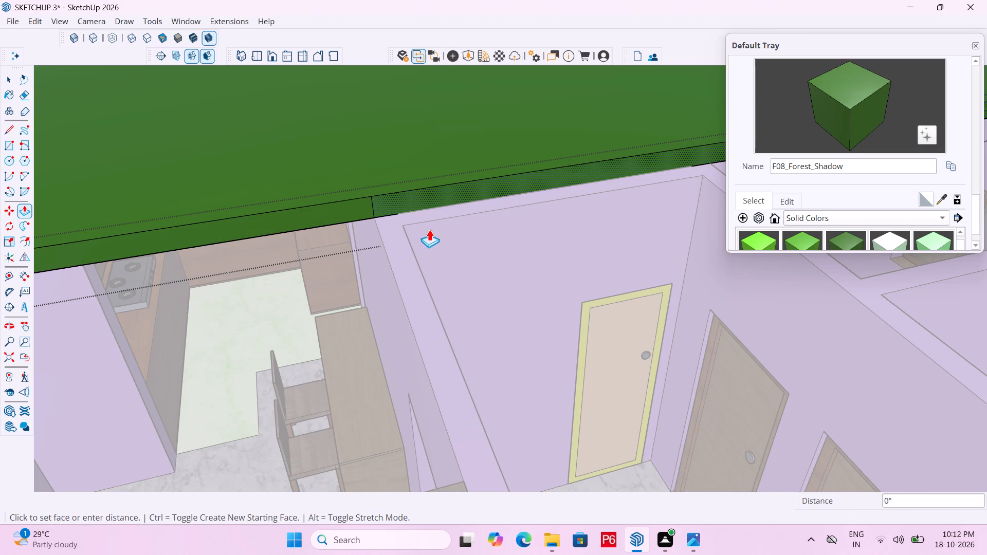
{"action": "scroll", "coordinate": [250, 177], "scroll_direction": "down", "scroll_amount": 7}
{"action": "scroll", "coordinate": [144, 127], "scroll_direction": "down", "scroll_amount": 7}
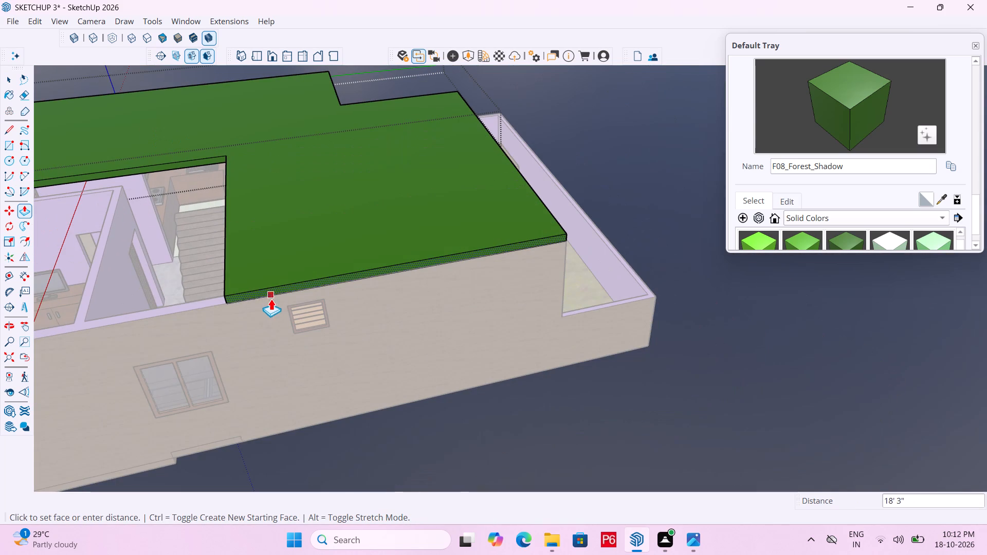
{"action": "left_click", "coordinate": [265, 301]}
Draw a line across the slab's inner edge face at the wall corner between the TV room and the staircase area.
{"action": "middle_click_drag", "start_coordinate": [467, 254], "coordinate": [547, 219]}
{"action": "scroll", "coordinate": [711, 211], "scroll_direction": "down", "scroll_amount": 4}
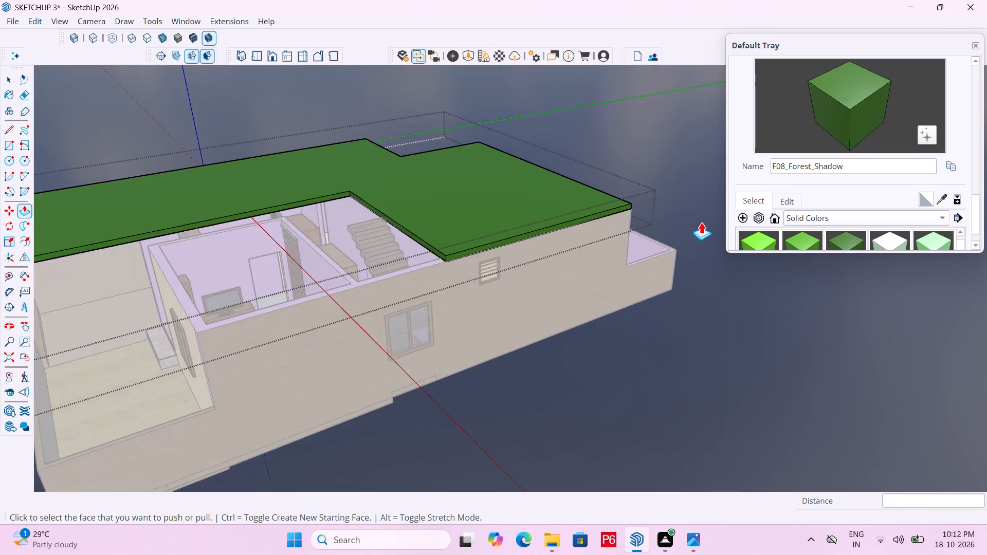
{"action": "scroll", "coordinate": [701, 222], "scroll_direction": "down", "scroll_amount": 2}
{"action": "scroll", "coordinate": [264, 285], "scroll_direction": "up", "scroll_amount": 7}
{"action": "middle_click_drag", "start_coordinate": [360, 261], "coordinate": [488, 316]}
{"action": "scroll", "coordinate": [371, 199], "scroll_direction": "up", "scroll_amount": 5}
{"action": "middle_click_drag", "start_coordinate": [374, 195], "coordinate": [293, 171]}
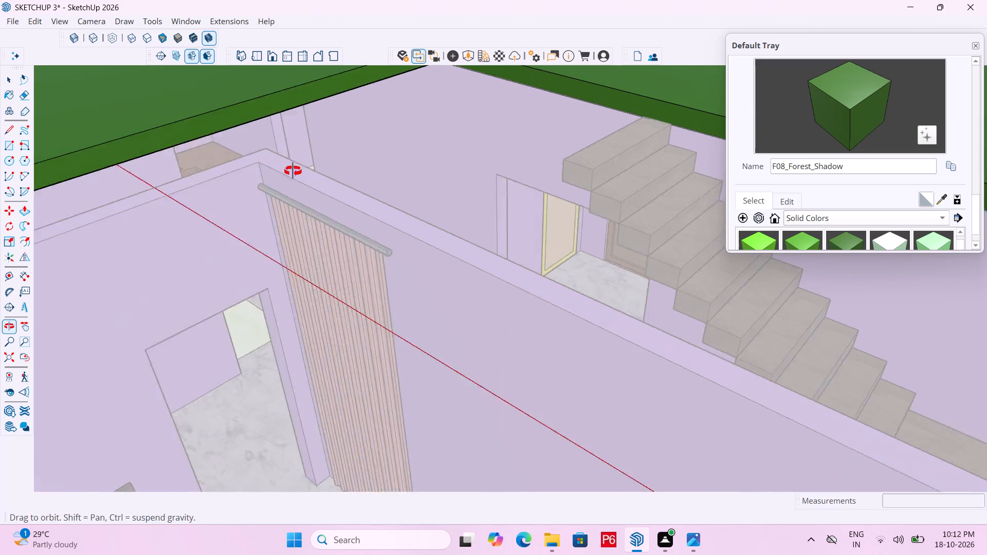
{"action": "middle_click_drag", "start_coordinate": [293, 171], "coordinate": [292, 167]}
{"action": "scroll", "coordinate": [442, 284], "scroll_direction": "down", "scroll_amount": 7}
{"action": "middle_click_drag", "start_coordinate": [484, 290], "coordinate": [293, 243]}
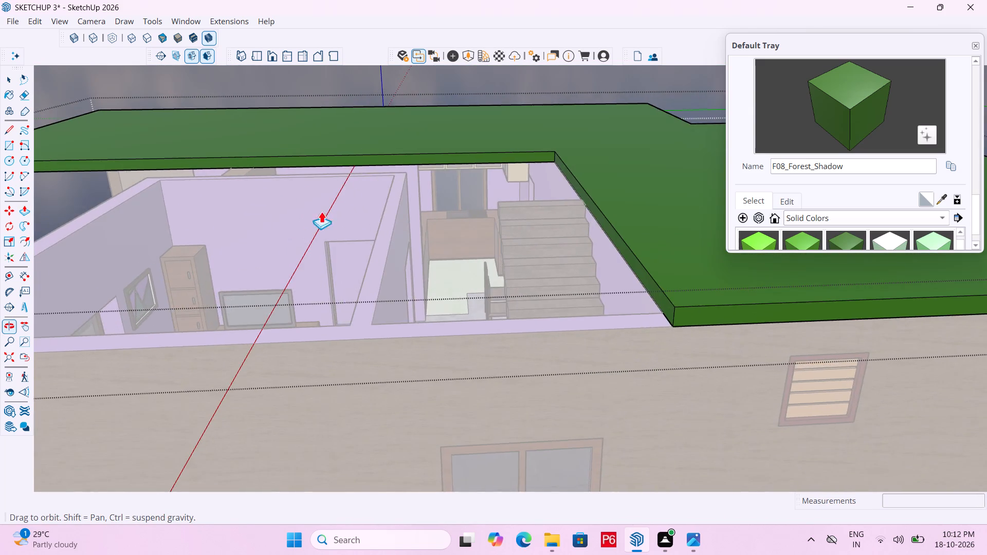
{"action": "scroll", "coordinate": [356, 171], "scroll_direction": "up", "scroll_amount": 11}
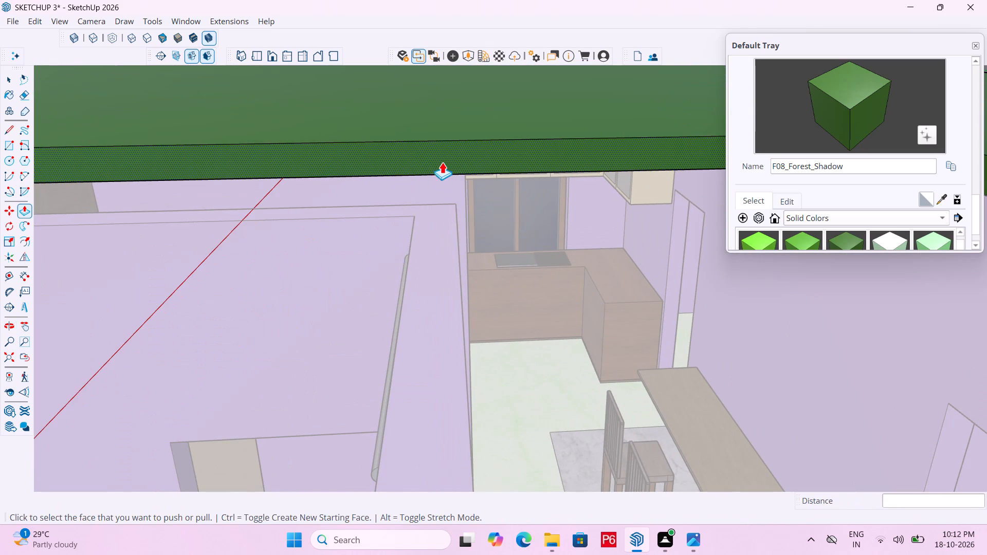
{"action": "key", "text": "l"}
{"action": "left_click", "coordinate": [452, 171]}
{"action": "left_click", "coordinate": [449, 139]}
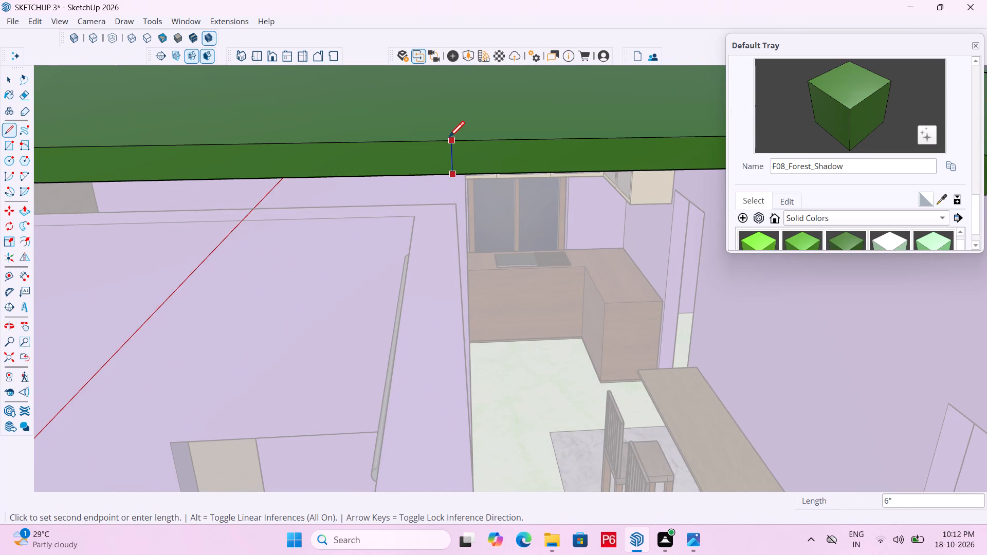
{"action": "key", "text": "space"}
Pull the marked-off front section of the slab's inner edge 18' 3" over the TV room to the outer side wall.
{"action": "key", "text": "p"}
{"action": "left_click", "coordinate": [387, 164]}
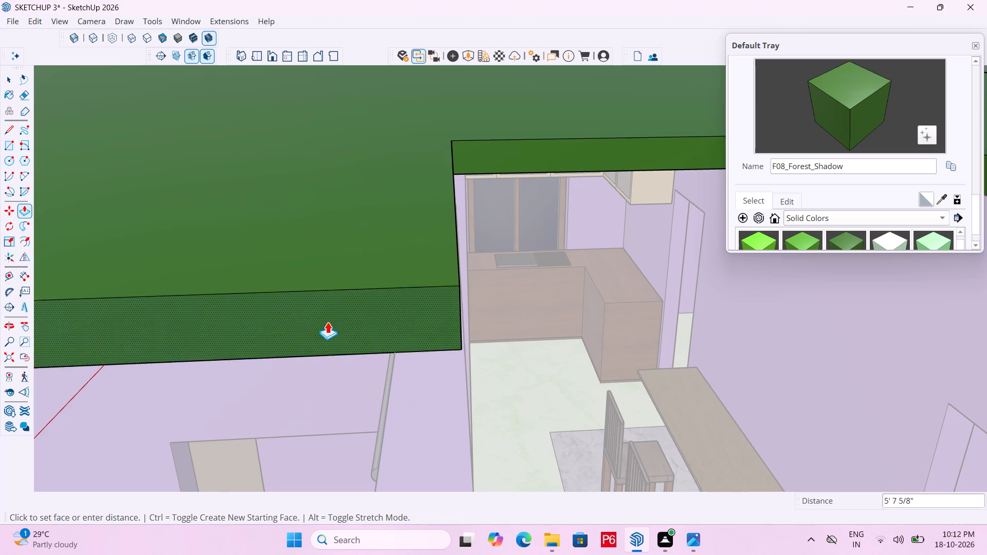
{"action": "scroll", "coordinate": [327, 283], "scroll_direction": "down", "scroll_amount": 7}
{"action": "scroll", "coordinate": [287, 195], "scroll_direction": "down", "scroll_amount": 7}
{"action": "scroll", "coordinate": [386, 165], "scroll_direction": "down", "scroll_amount": 5}
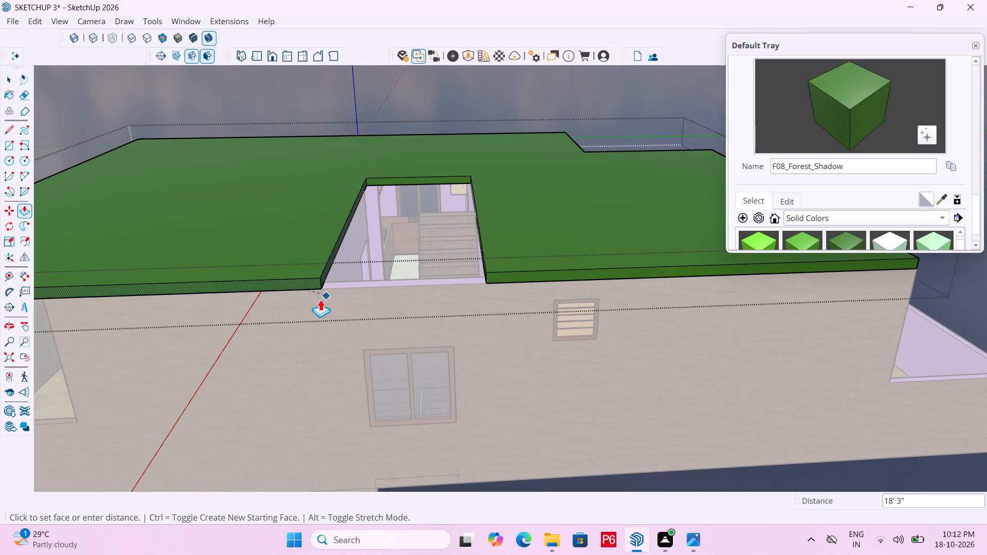
{"action": "left_click", "coordinate": [315, 308]}
Pull the inner end face of the stairwell opening 6' 7 11/16" over the dining area towards the top of the stairs.
{"action": "middle_click_drag", "start_coordinate": [417, 285], "coordinate": [323, 176]}
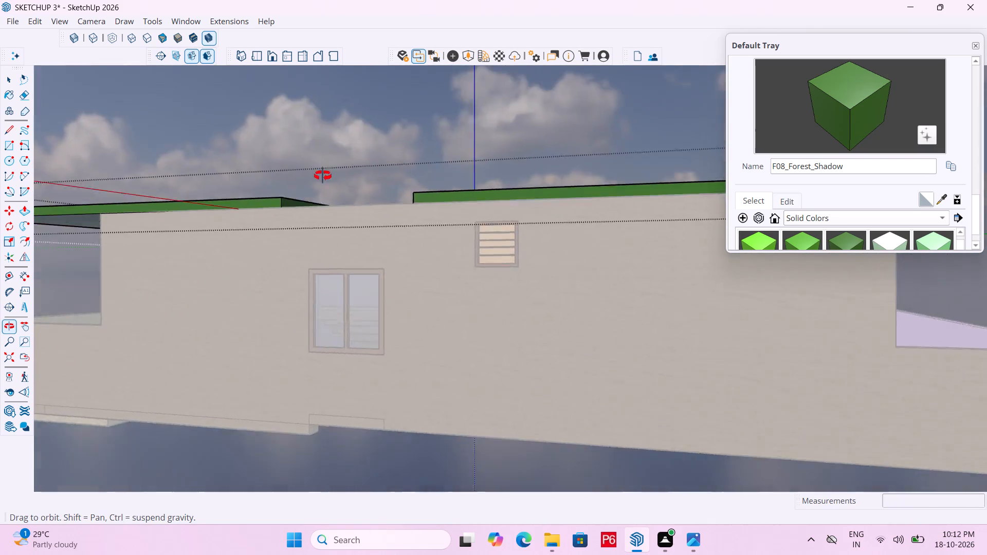
{"action": "middle_click_drag", "start_coordinate": [323, 176], "coordinate": [611, 177]}
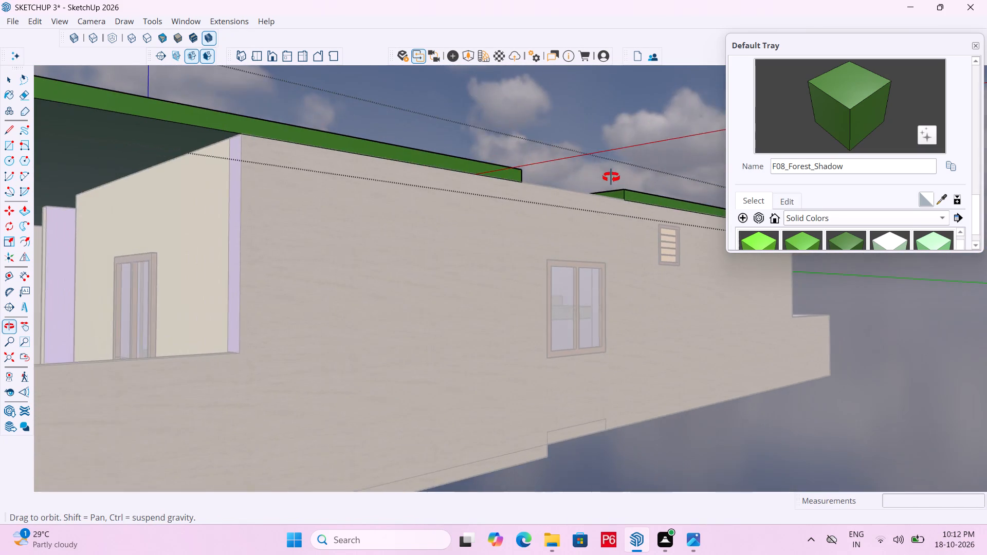
{"action": "middle_click_drag", "start_coordinate": [611, 177], "coordinate": [420, 331]}
{"action": "scroll", "coordinate": [421, 330], "scroll_direction": "up", "scroll_amount": 1}
{"action": "scroll", "coordinate": [541, 302], "scroll_direction": "down", "scroll_amount": 4}
{"action": "middle_click_drag", "start_coordinate": [404, 274], "coordinate": [573, 333]}
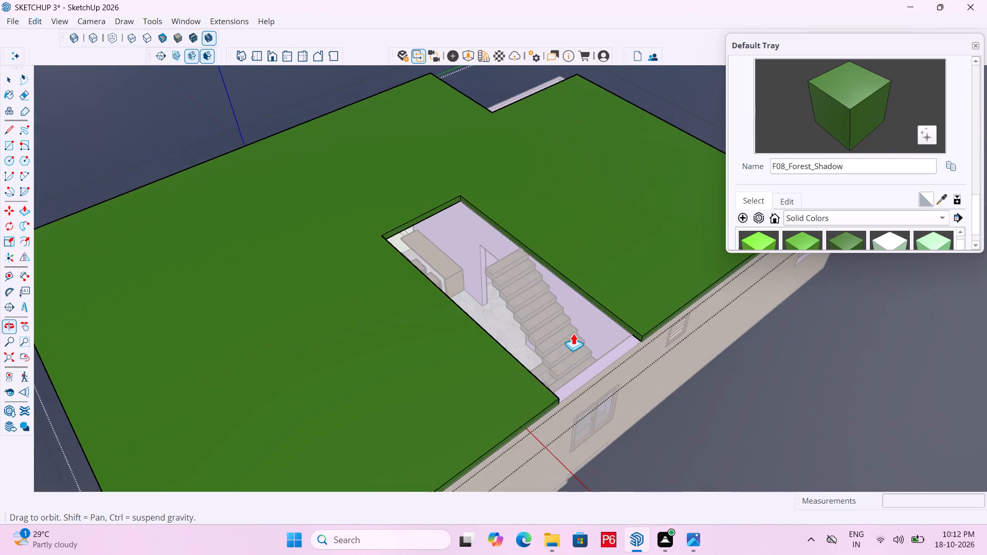
{"action": "middle_click_drag", "start_coordinate": [573, 333], "coordinate": [570, 338]}
{"action": "scroll", "coordinate": [502, 248], "scroll_direction": "up", "scroll_amount": 5}
{"action": "left_click", "coordinate": [393, 186]}
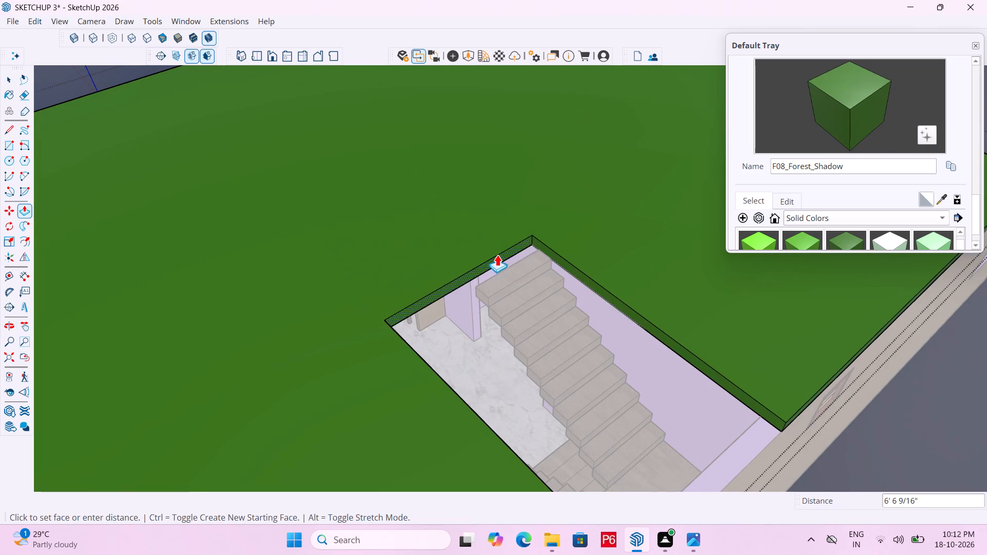
{"action": "middle_click_drag", "start_coordinate": [467, 302], "coordinate": [521, 258]}
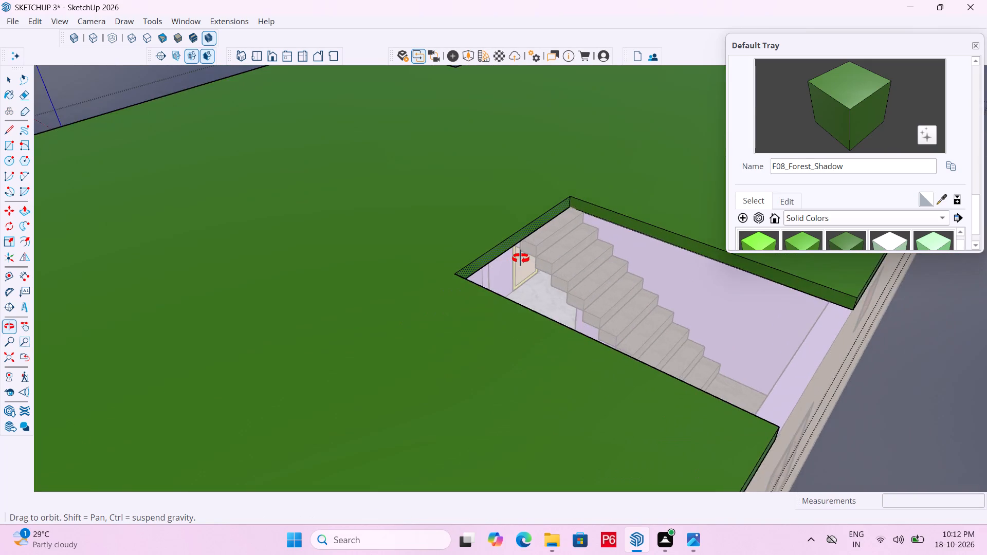
{"action": "middle_click_drag", "start_coordinate": [521, 258], "coordinate": [549, 248]}
{"action": "scroll", "coordinate": [538, 251], "scroll_direction": "up", "scroll_amount": 6}
{"action": "left_click", "coordinate": [536, 177]}
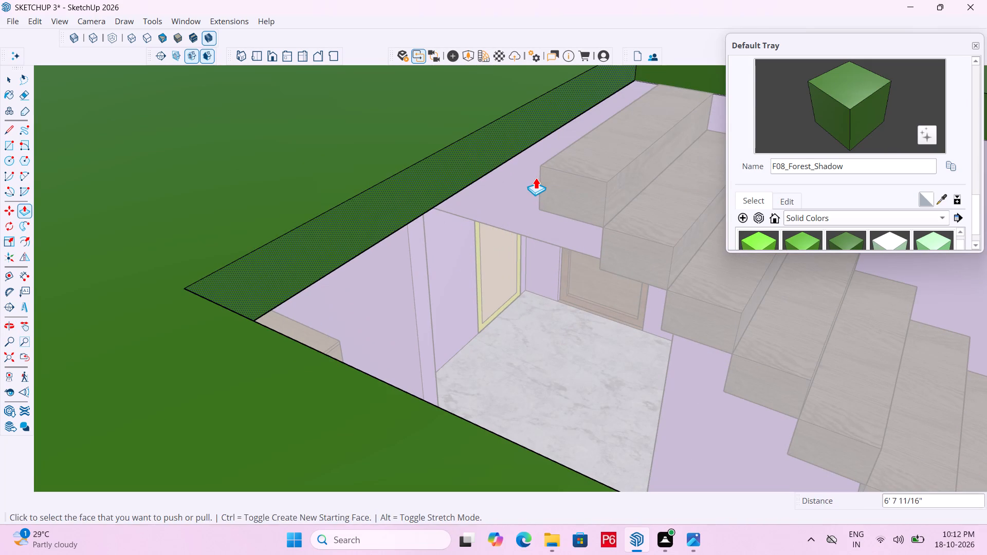
Examine the stairwell opening and the extended roof slab from above and from outside the house.
{"action": "middle_click_drag", "start_coordinate": [587, 187], "coordinate": [286, 277]}
{"action": "scroll", "coordinate": [198, 224], "scroll_direction": "down", "scroll_amount": 14}
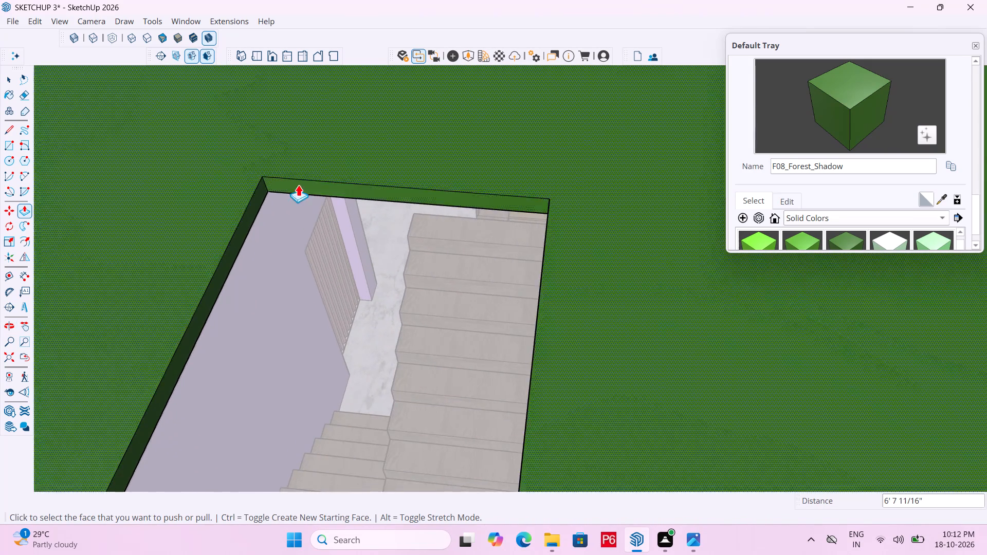
{"action": "scroll", "coordinate": [300, 188], "scroll_direction": "down", "scroll_amount": 14}
{"action": "middle_click_drag", "start_coordinate": [259, 269], "coordinate": [539, 137]}
{"action": "scroll", "coordinate": [450, 203], "scroll_direction": "down", "scroll_amount": 5}
{"action": "middle_click_drag", "start_coordinate": [376, 251], "coordinate": [427, 183]}
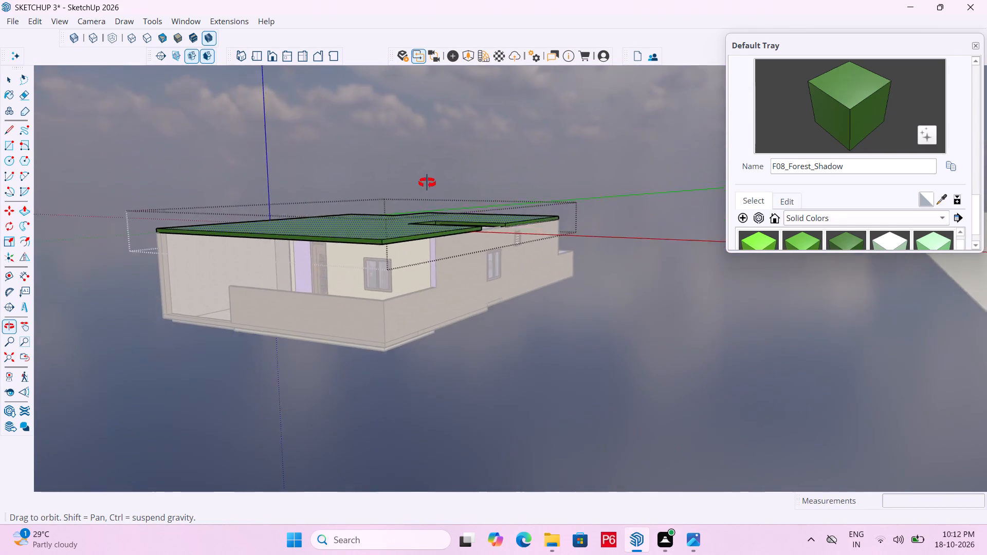
{"action": "middle_click_drag", "start_coordinate": [427, 183], "coordinate": [471, 253]}
{"action": "middle_click_drag", "start_coordinate": [471, 253], "coordinate": [455, 304]}
{"action": "middle_click_drag", "start_coordinate": [276, 366], "coordinate": [246, 303]}
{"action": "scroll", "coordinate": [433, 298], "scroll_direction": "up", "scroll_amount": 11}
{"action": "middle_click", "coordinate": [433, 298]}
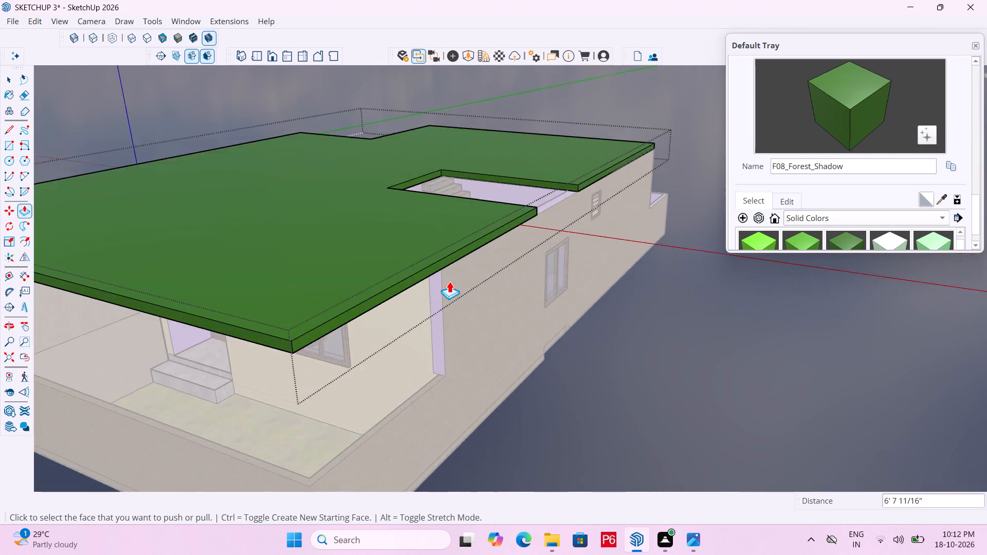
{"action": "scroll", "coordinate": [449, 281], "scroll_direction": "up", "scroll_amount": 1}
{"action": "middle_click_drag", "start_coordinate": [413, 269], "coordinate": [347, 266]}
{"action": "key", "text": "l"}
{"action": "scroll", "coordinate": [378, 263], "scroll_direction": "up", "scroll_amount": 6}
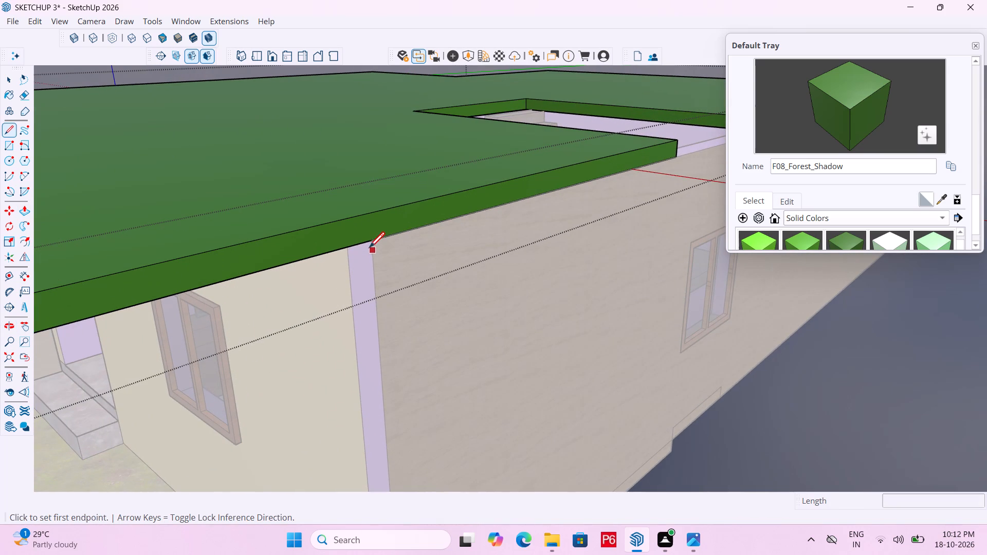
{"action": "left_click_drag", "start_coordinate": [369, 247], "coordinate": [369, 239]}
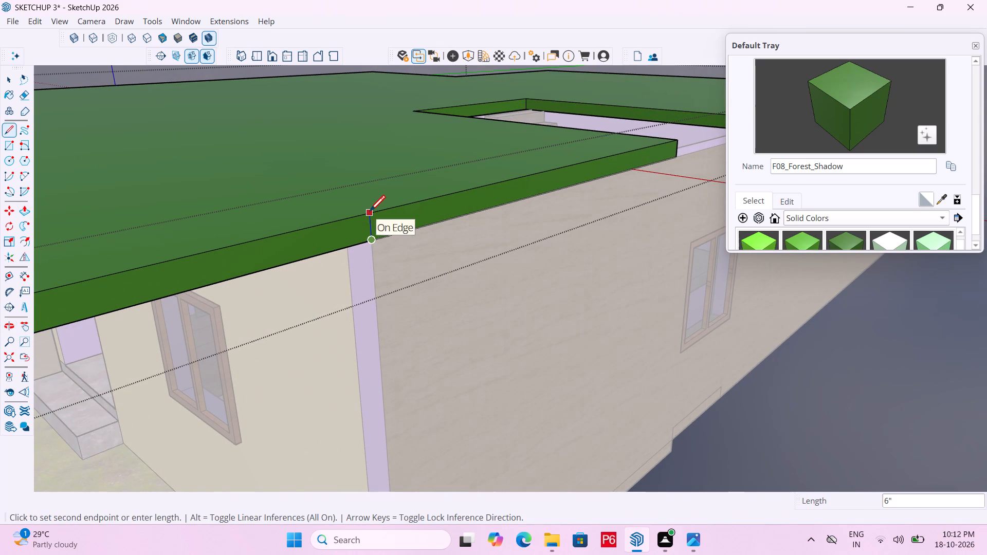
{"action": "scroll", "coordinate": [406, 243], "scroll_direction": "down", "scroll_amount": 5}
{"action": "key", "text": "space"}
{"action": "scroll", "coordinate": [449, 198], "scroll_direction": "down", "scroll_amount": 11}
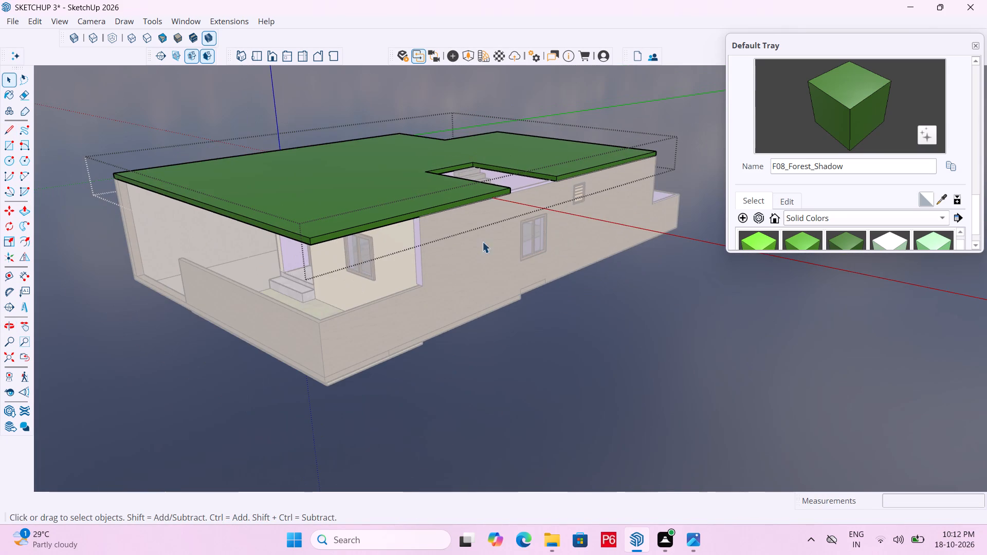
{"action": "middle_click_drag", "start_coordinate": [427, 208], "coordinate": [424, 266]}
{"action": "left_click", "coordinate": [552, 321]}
Pull the inner end face of the stairwell opening another 4 5/16" to meet the corner of the top stair step.
{"action": "middle_click_drag", "start_coordinate": [480, 250], "coordinate": [262, 287]}
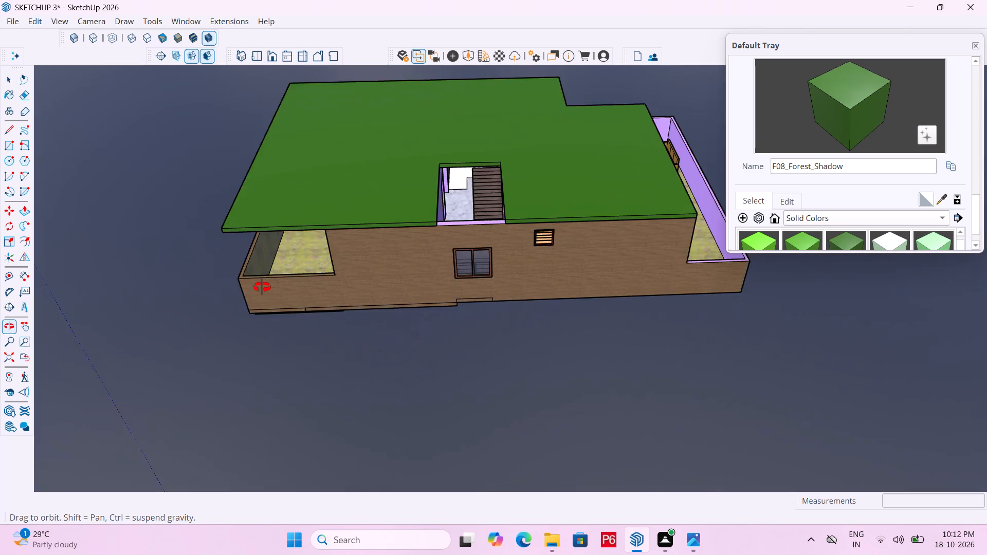
{"action": "middle_click_drag", "start_coordinate": [262, 287], "coordinate": [391, 287]}
{"action": "scroll", "coordinate": [434, 210], "scroll_direction": "up", "scroll_amount": 10}
{"action": "middle_click_drag", "start_coordinate": [490, 153], "coordinate": [759, 163]}
{"action": "scroll", "coordinate": [759, 163], "scroll_direction": "up", "scroll_amount": 1}
{"action": "scroll", "coordinate": [577, 178], "scroll_direction": "up", "scroll_amount": 5}
{"action": "middle_click_drag", "start_coordinate": [493, 206], "coordinate": [374, 180]}
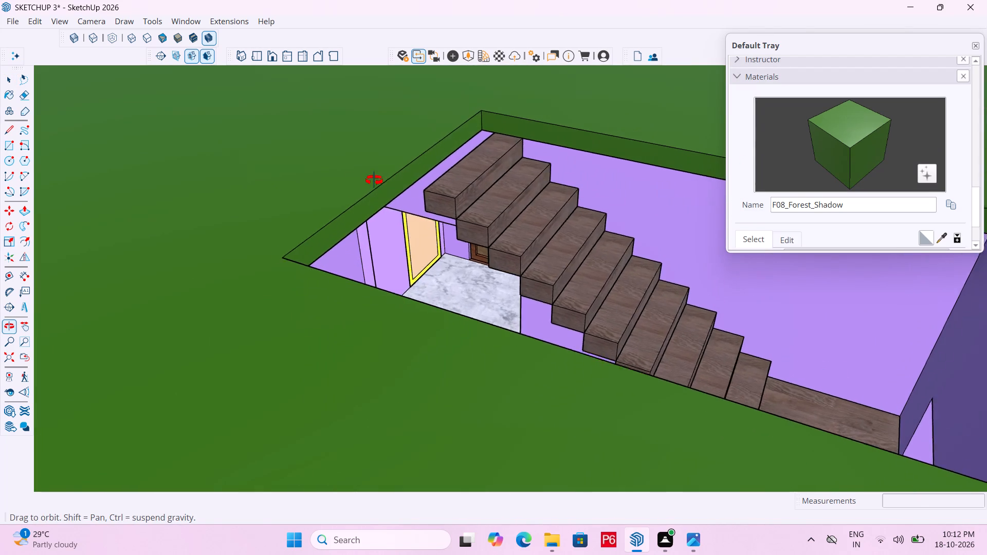
{"action": "middle_click_drag", "start_coordinate": [374, 180], "coordinate": [277, 181]}
{"action": "scroll", "coordinate": [450, 156], "scroll_direction": "up", "scroll_amount": 3}
{"action": "double_click", "coordinate": [438, 134]}
{"action": "left_click", "coordinate": [438, 134]}
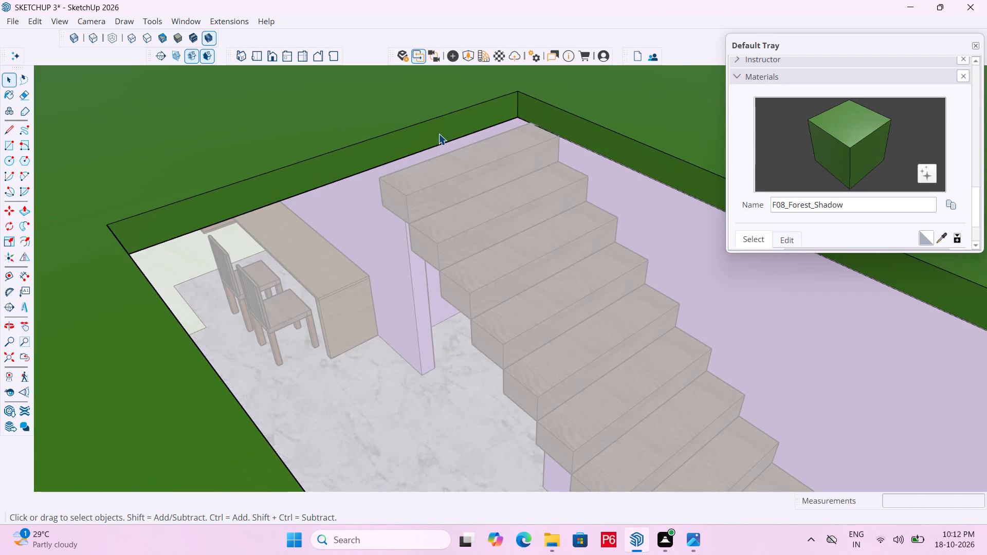
{"action": "left_click", "coordinate": [439, 136]}
{"action": "key", "text": "p"}
{"action": "left_click", "coordinate": [439, 136]}
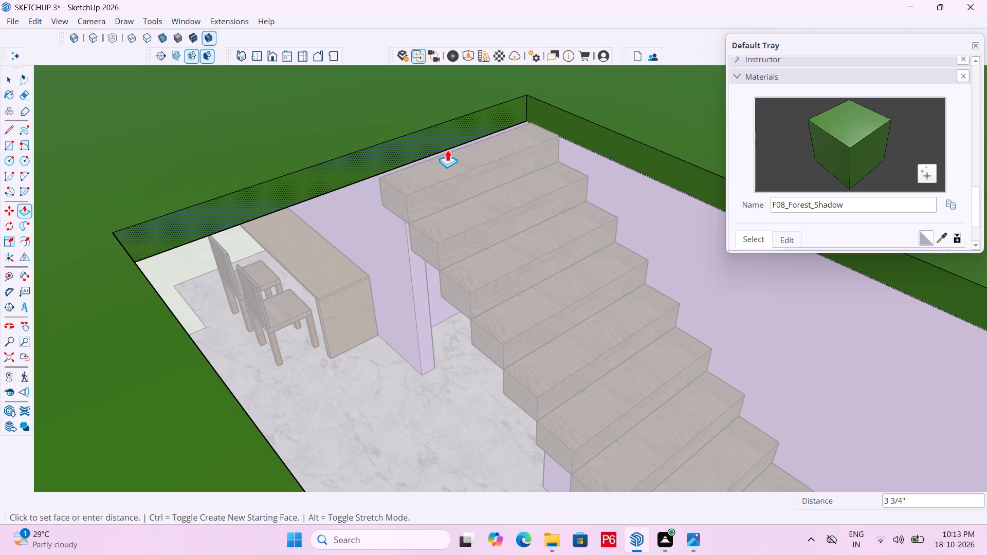
{"action": "left_click", "coordinate": [381, 185]}
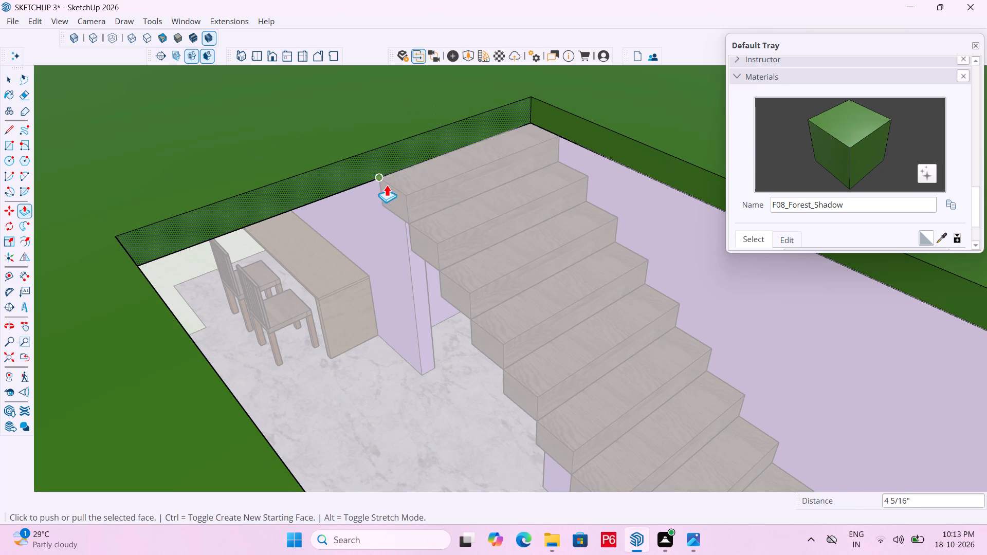
{"action": "middle_click_drag", "start_coordinate": [447, 167], "coordinate": [654, 217]}
{"action": "scroll", "coordinate": [447, 168], "scroll_direction": "down", "scroll_amount": 1}
{"action": "scroll", "coordinate": [216, 159], "scroll_direction": "down", "scroll_amount": 10}
{"action": "key", "text": "space"}
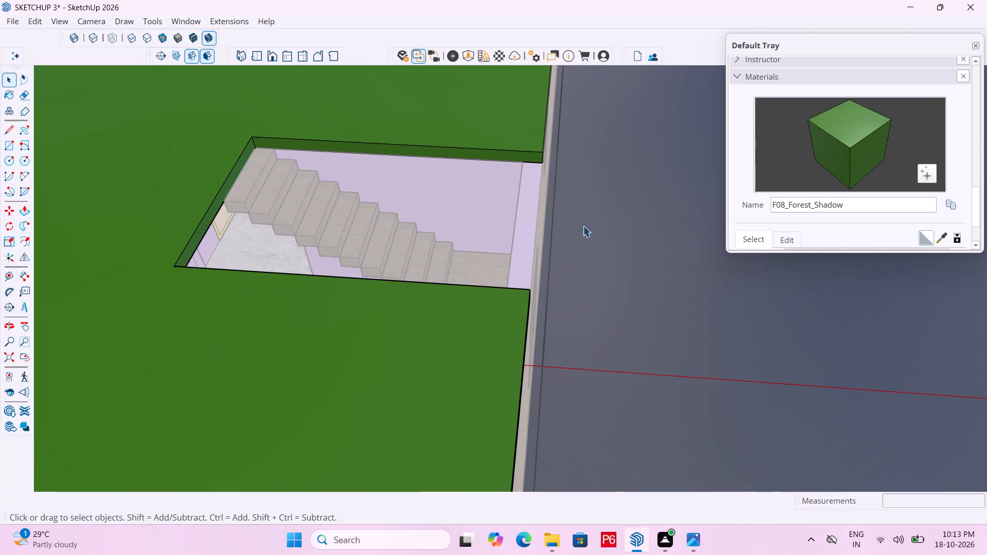
{"action": "double_click", "coordinate": [597, 223]}
Save the house model.
{"action": "scroll", "coordinate": [492, 230], "scroll_direction": "down", "scroll_amount": 1}
{"action": "middle_click_drag", "start_coordinate": [236, 208], "coordinate": [388, 203]}
{"action": "key", "text": "ctrl+s"}
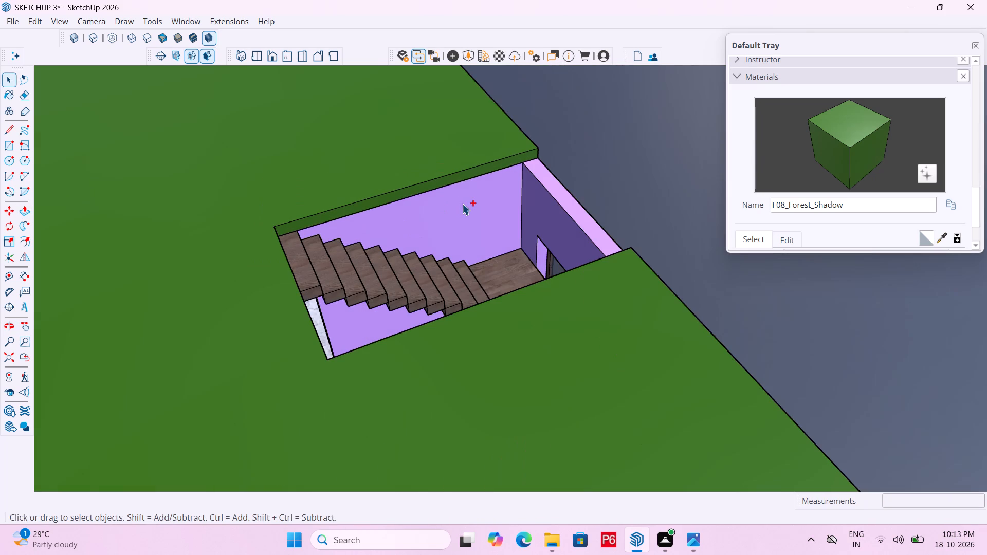
{"action": "key", "text": "ctrl+s"}
{"action": "key", "text": "ctrl+s"}
Examine the roofed house from outside and the open, walled floor area beside the front entrance.
{"action": "scroll", "coordinate": [401, 210], "scroll_direction": "down", "scroll_amount": 3}
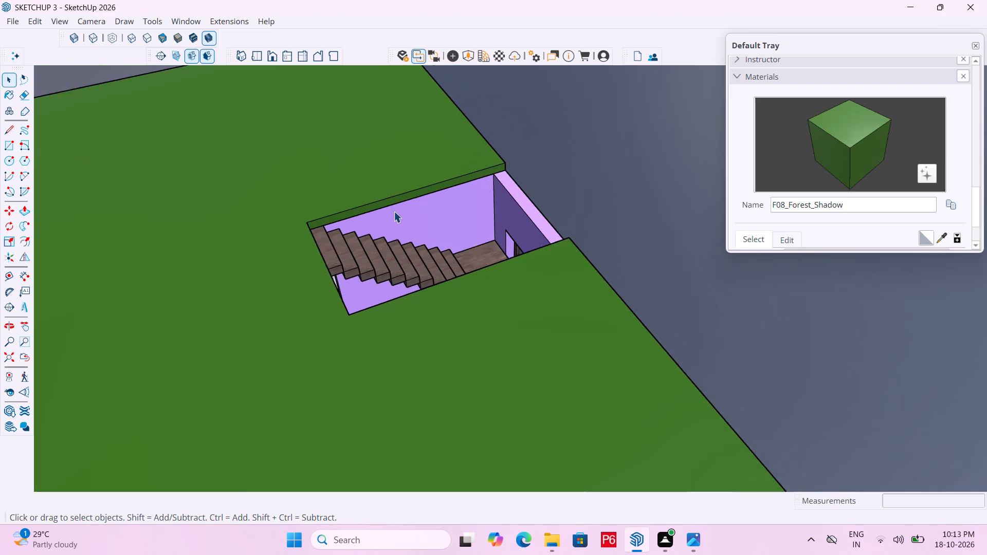
{"action": "scroll", "coordinate": [394, 211], "scroll_direction": "down", "scroll_amount": 3}
{"action": "middle_click_drag", "start_coordinate": [584, 303], "coordinate": [186, 248]}
{"action": "scroll", "coordinate": [445, 251], "scroll_direction": "down", "scroll_amount": 5}
{"action": "middle_click_drag", "start_coordinate": [391, 252], "coordinate": [462, 220]}
{"action": "left_click", "coordinate": [587, 300]}
{"action": "middle_click_drag", "start_coordinate": [371, 246], "coordinate": [427, 167]}
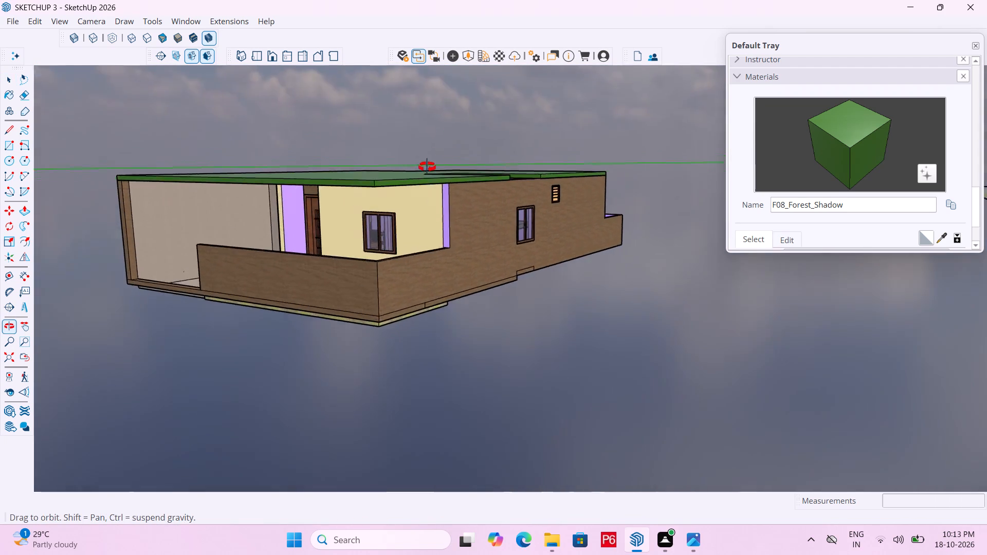
{"action": "middle_click_drag", "start_coordinate": [427, 167], "coordinate": [486, 196]}
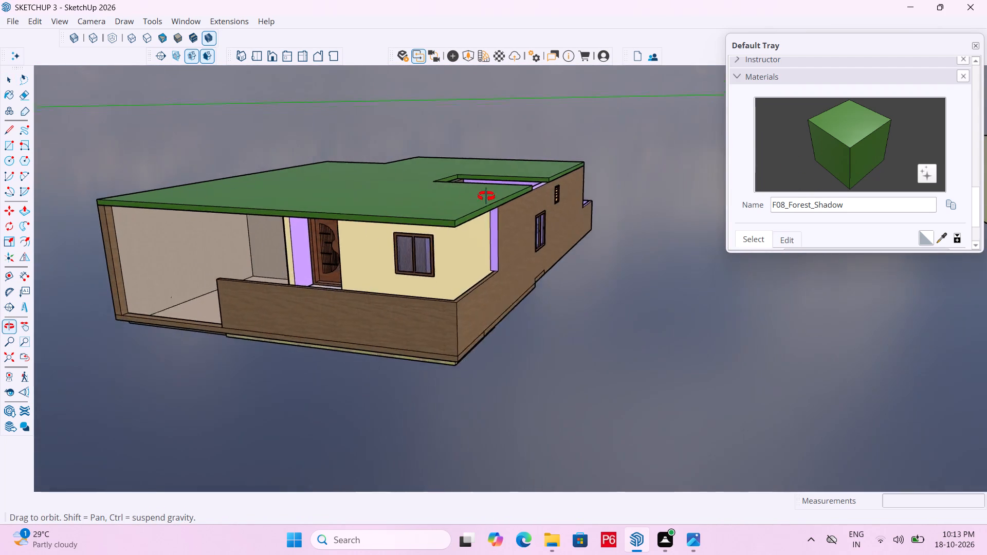
{"action": "middle_click_drag", "start_coordinate": [486, 196], "coordinate": [528, 190]}
{"action": "left_click", "coordinate": [631, 270]}
{"action": "middle_click_drag", "start_coordinate": [547, 266], "coordinate": [522, 259]}
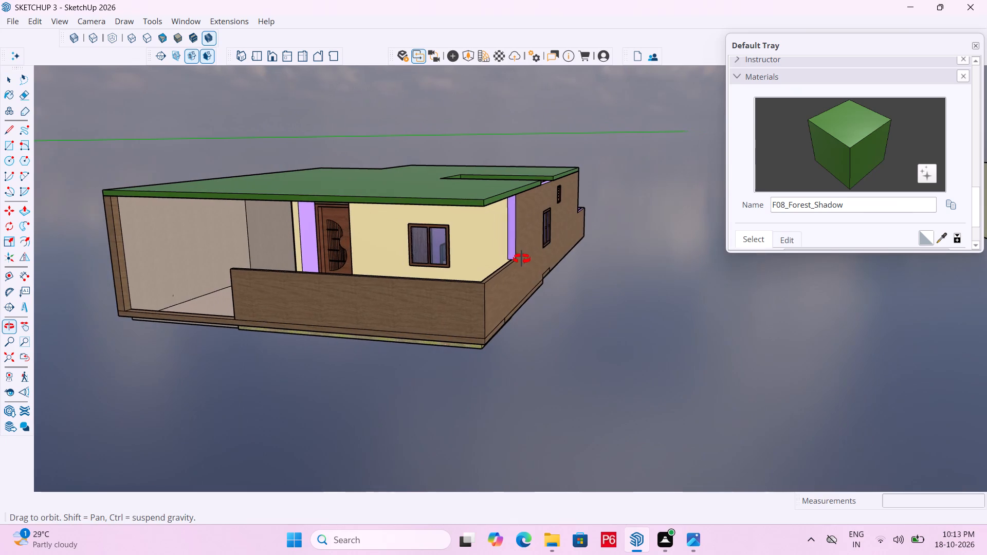
{"action": "middle_click_drag", "start_coordinate": [522, 259], "coordinate": [522, 259]}
{"action": "scroll", "coordinate": [78, 348], "scroll_direction": "up", "scroll_amount": 6}
{"action": "middle_click_drag", "start_coordinate": [213, 294], "coordinate": [351, 345]}
{"action": "scroll", "coordinate": [349, 347], "scroll_direction": "up", "scroll_amount": 1}
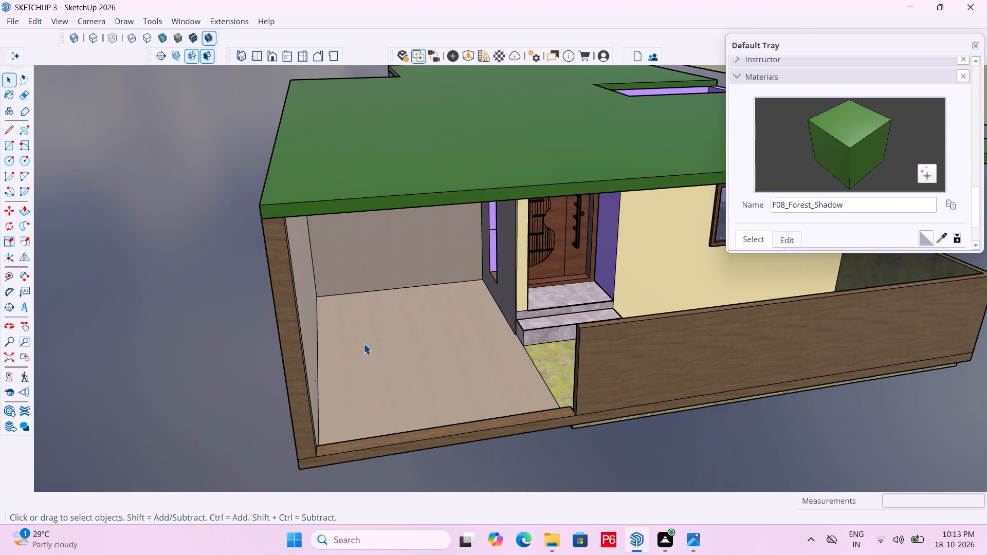
{"action": "scroll", "coordinate": [472, 417], "scroll_direction": "up", "scroll_amount": 13}
{"action": "middle_click_drag", "start_coordinate": [504, 395], "coordinate": [654, 479]}
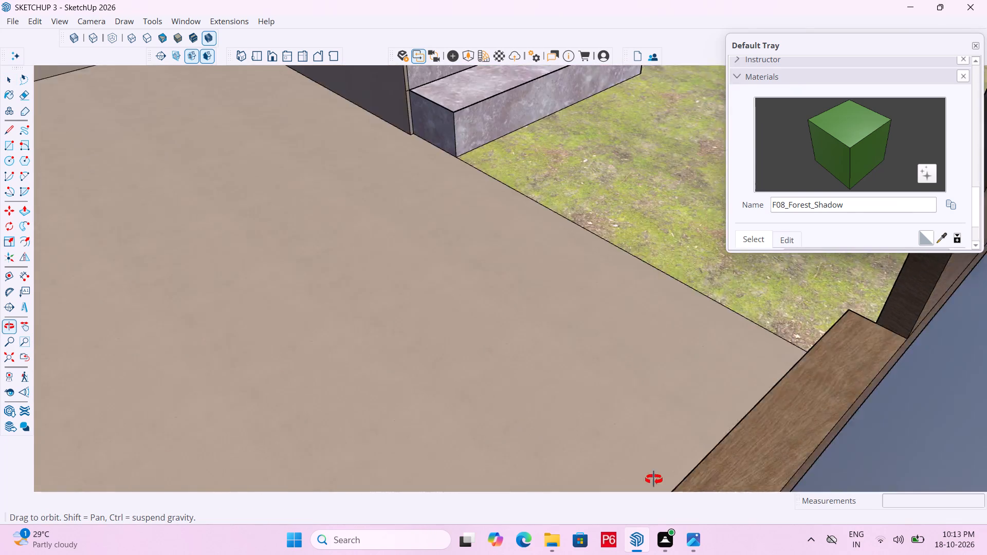
{"action": "middle_click_drag", "start_coordinate": [654, 479], "coordinate": [449, 403]}
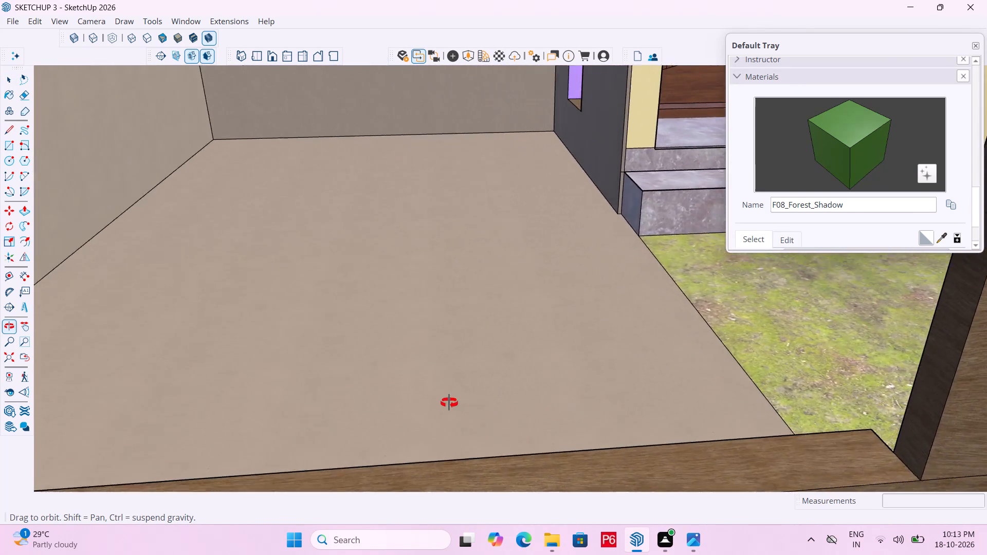
Push the top face of the low wood sill along the open floor area's front edge down 6".
{"action": "middle_click_drag", "start_coordinate": [449, 403], "coordinate": [355, 369]}
{"action": "scroll", "coordinate": [320, 316], "scroll_direction": "down", "scroll_amount": 11}
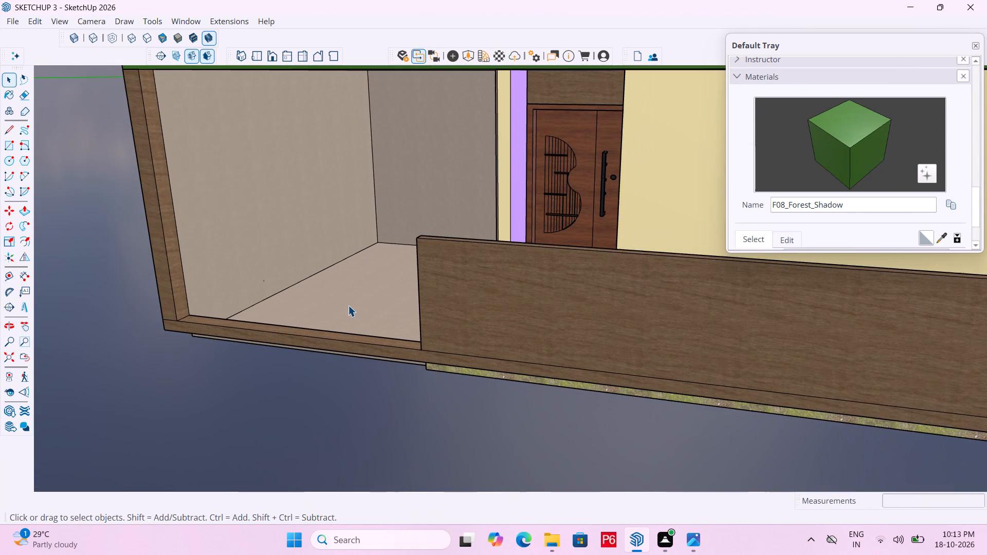
{"action": "middle_click_drag", "start_coordinate": [349, 305], "coordinate": [360, 309]}
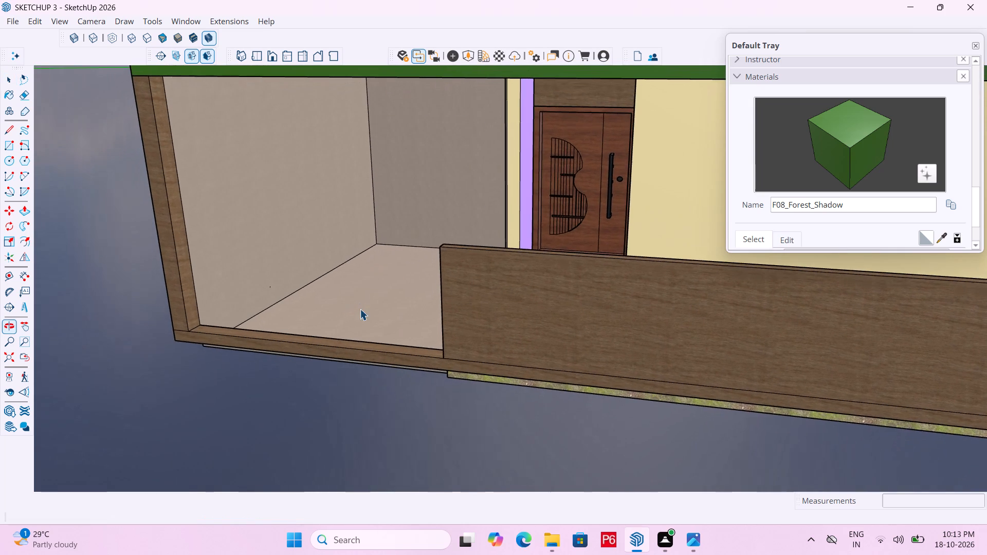
{"action": "middle_click_drag", "start_coordinate": [418, 354], "coordinate": [594, 376]}
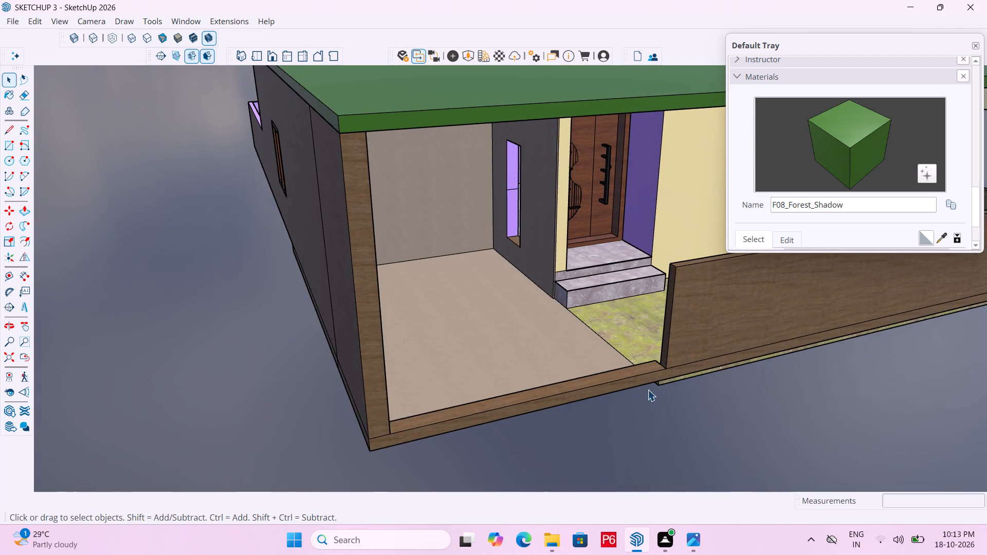
{"action": "scroll", "coordinate": [669, 387], "scroll_direction": "up", "scroll_amount": 2}
{"action": "key", "text": "p"}
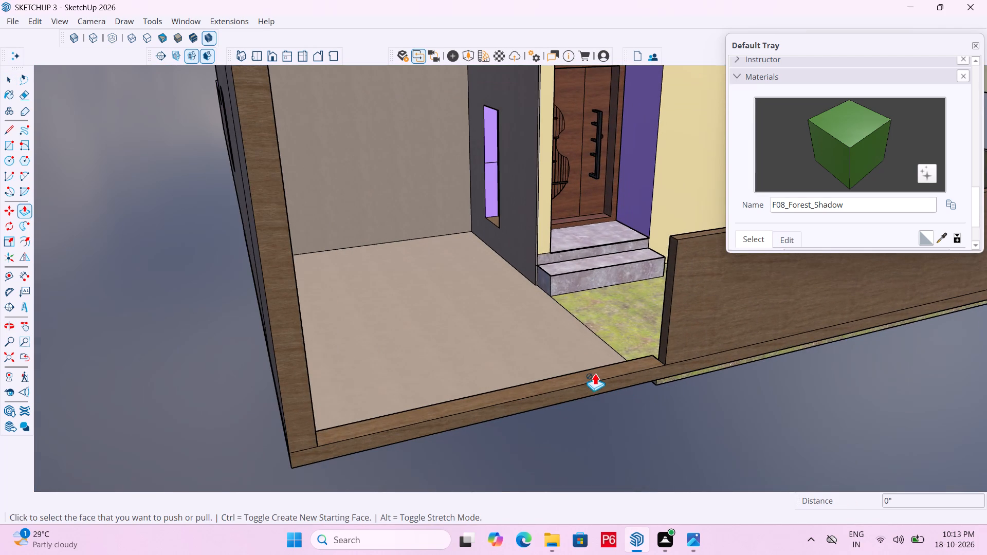
{"action": "key", "text": "space"}
{"action": "left_click", "coordinate": [594, 373]}
{"action": "double_click", "coordinate": [588, 380]}
{"action": "left_click", "coordinate": [575, 380]}
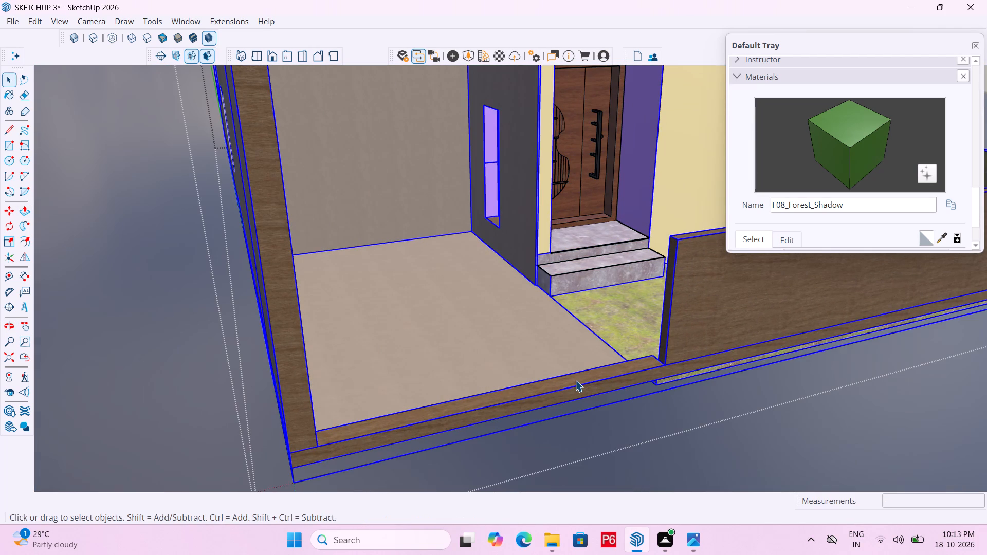
{"action": "triple_click", "coordinate": [575, 380]}
{"action": "double_click", "coordinate": [585, 380]}
{"action": "key", "text": "p"}
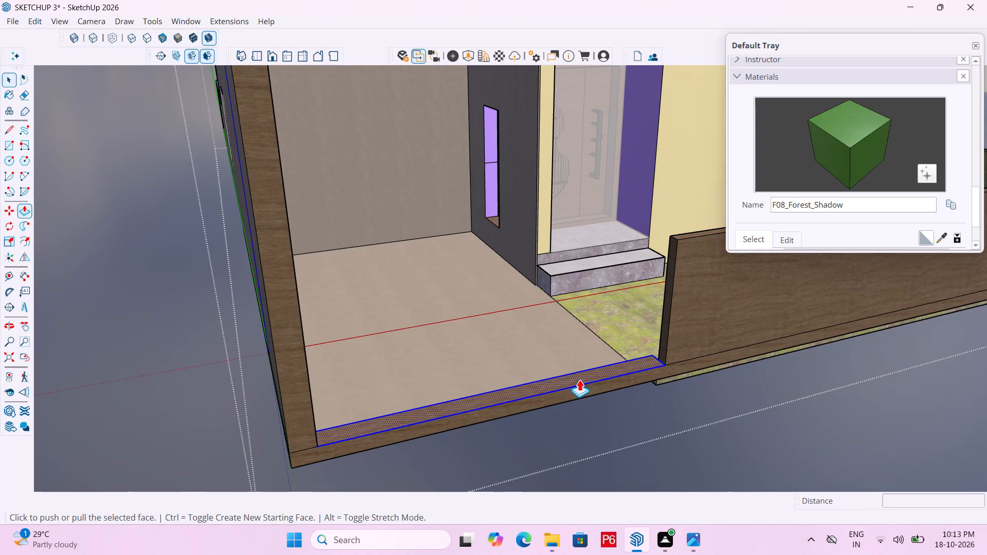
{"action": "left_click", "coordinate": [588, 375]}
{"action": "left_click", "coordinate": [590, 414]}
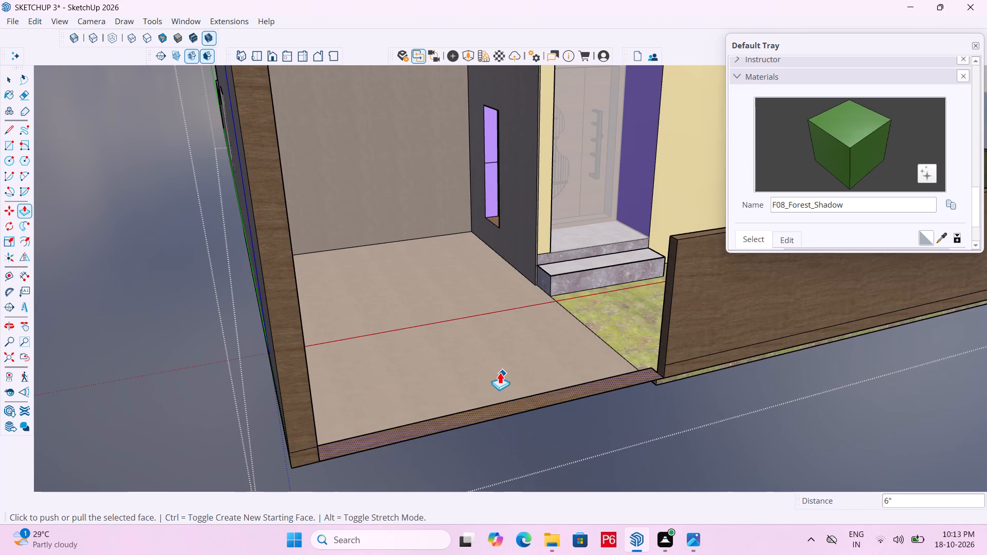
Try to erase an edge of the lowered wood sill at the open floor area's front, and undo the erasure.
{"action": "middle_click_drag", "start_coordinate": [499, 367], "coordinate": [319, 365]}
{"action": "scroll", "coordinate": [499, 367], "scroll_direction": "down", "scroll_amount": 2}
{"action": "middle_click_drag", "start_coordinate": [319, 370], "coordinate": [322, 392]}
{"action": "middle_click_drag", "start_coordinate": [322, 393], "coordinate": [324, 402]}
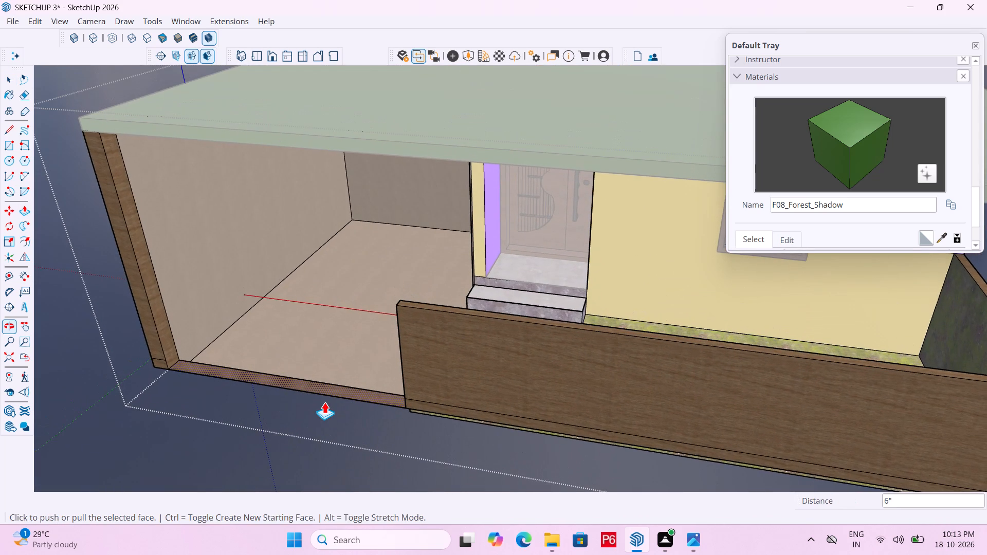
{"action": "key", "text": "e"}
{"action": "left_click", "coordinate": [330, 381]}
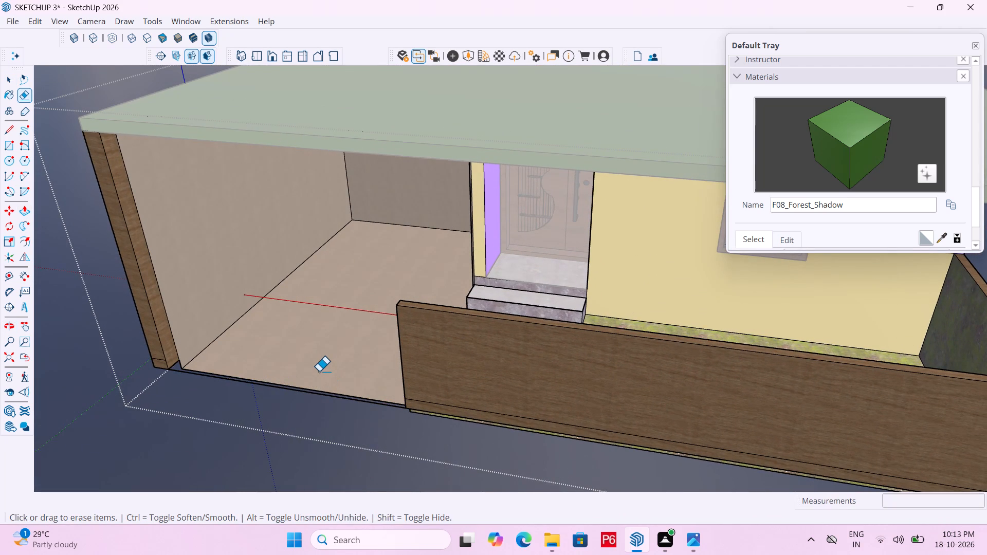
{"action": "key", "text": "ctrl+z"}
Close the house group and examine the lowered sill and front of the house from outside.
{"action": "scroll", "coordinate": [319, 371], "scroll_direction": "down", "scroll_amount": 4}
{"action": "middle_click_drag", "start_coordinate": [312, 372], "coordinate": [307, 372]}
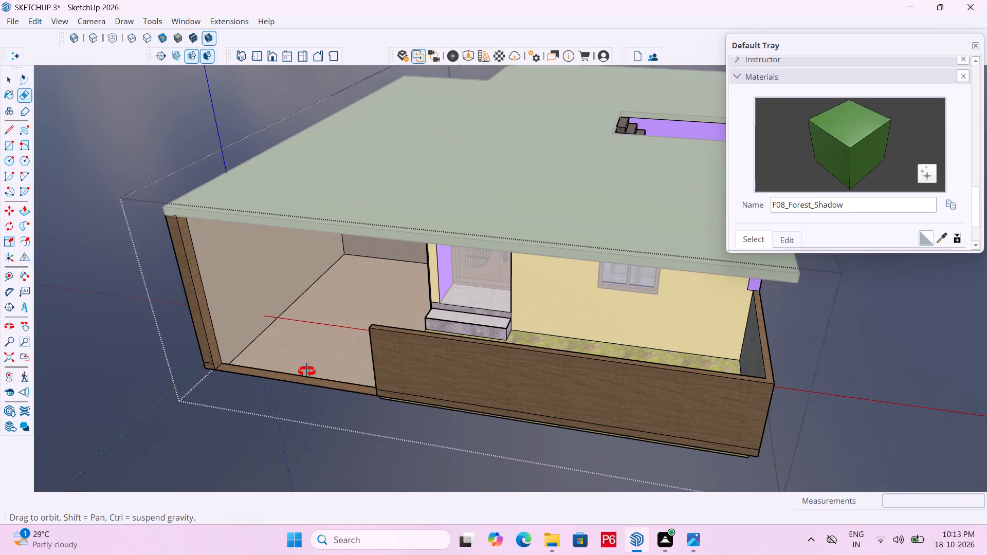
{"action": "middle_click_drag", "start_coordinate": [307, 372], "coordinate": [348, 243]}
{"action": "key", "text": "space"}
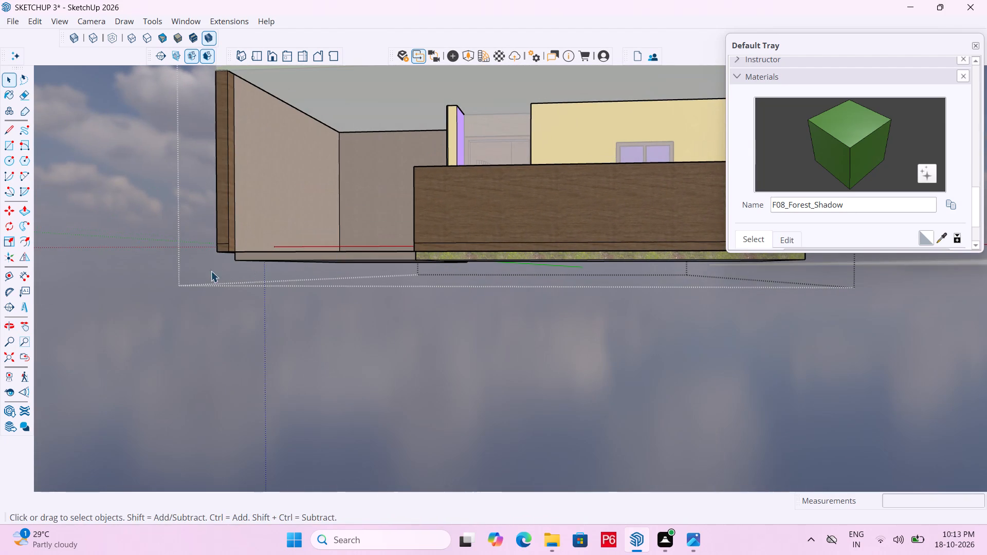
{"action": "left_click", "coordinate": [173, 267]}
{"action": "middle_click_drag", "start_coordinate": [368, 180], "coordinate": [342, 325]}
{"action": "scroll", "coordinate": [342, 239], "scroll_direction": "down", "scroll_amount": 4}
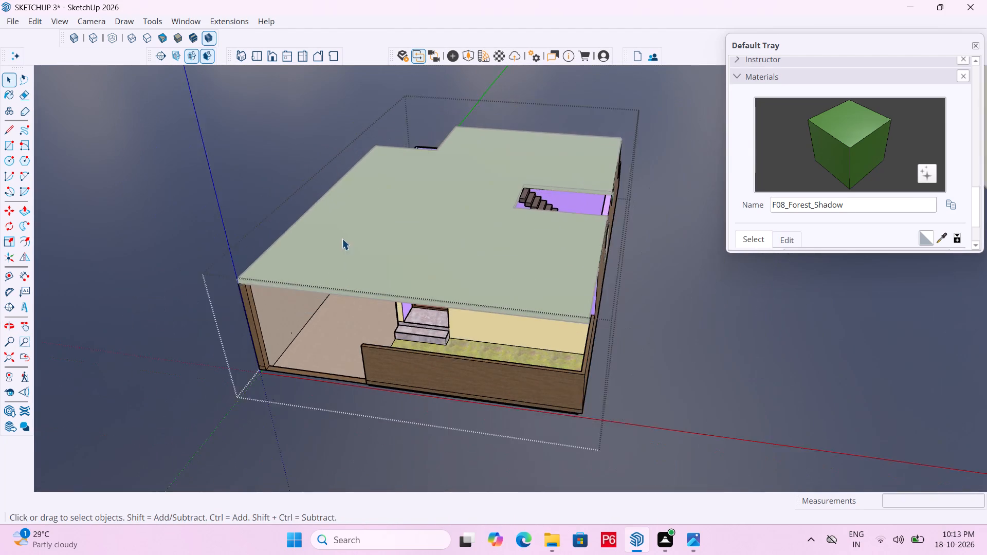
{"action": "scroll", "coordinate": [342, 238], "scroll_direction": "down", "scroll_amount": 2}
{"action": "middle_click_drag", "start_coordinate": [438, 303], "coordinate": [524, 255]}
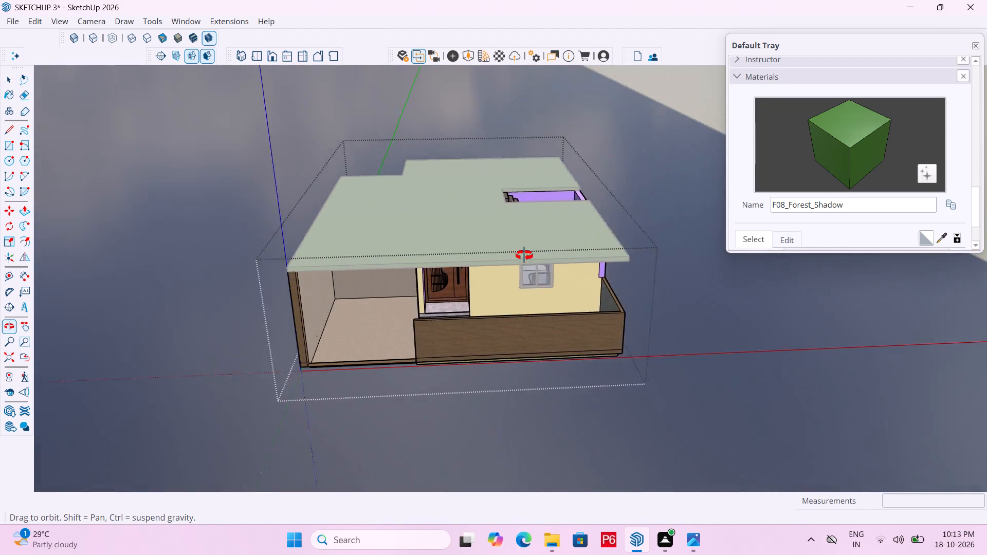
{"action": "middle_click_drag", "start_coordinate": [524, 255], "coordinate": [528, 186]}
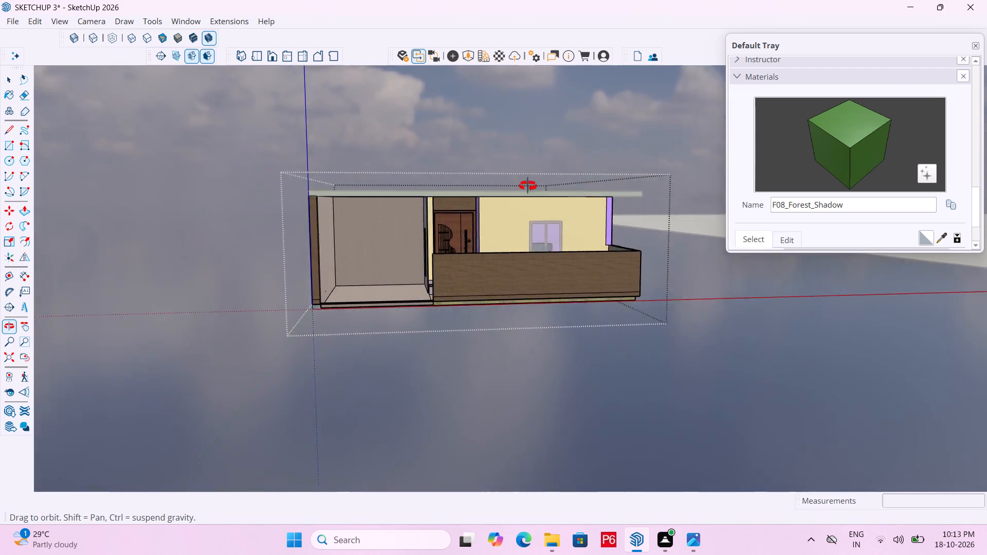
{"action": "middle_click_drag", "start_coordinate": [528, 186], "coordinate": [398, 255]}
{"action": "key", "text": "space"}
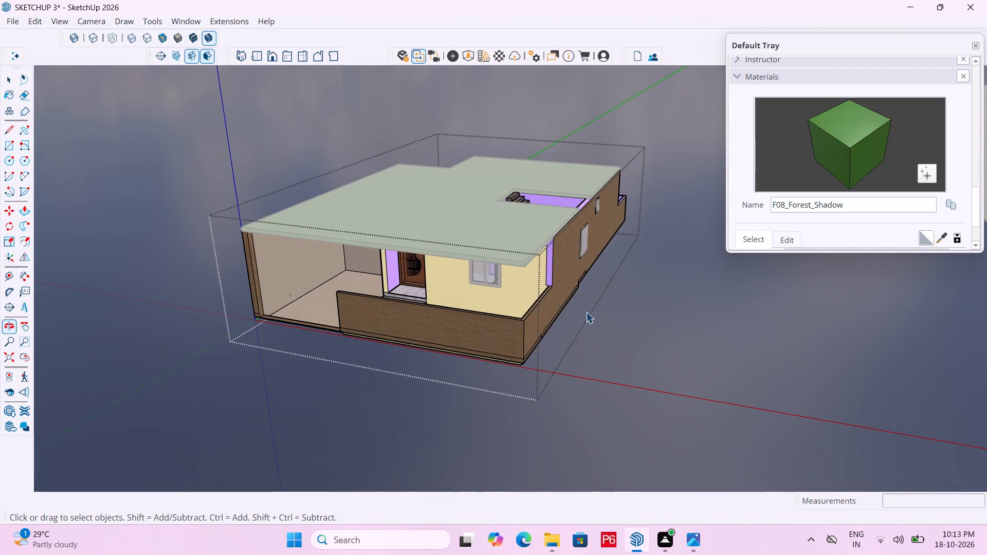
{"action": "left_click", "coordinate": [671, 335]}
{"action": "middle_click_drag", "start_coordinate": [525, 283], "coordinate": [582, 231]}
Save the house model.
{"action": "key", "text": "ctrl+s"}
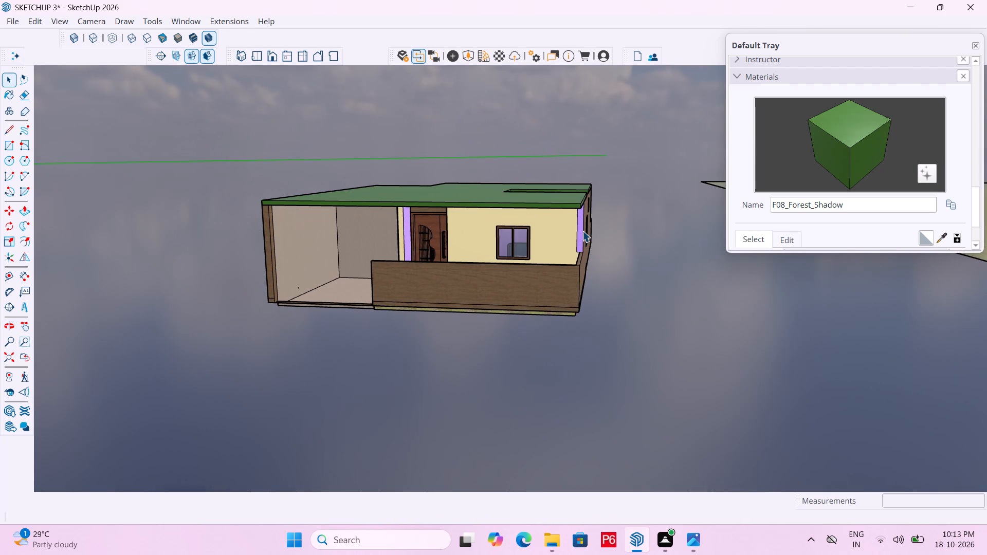
{"action": "key", "text": "ctrl+s"}
Examine the front and side exterior, and inspect the top face of the low front boundary wall inside the house group.
{"action": "middle_click_drag", "start_coordinate": [583, 244], "coordinate": [518, 287]}
{"action": "scroll", "coordinate": [518, 287], "scroll_direction": "up", "scroll_amount": 3}
{"action": "scroll", "coordinate": [490, 329], "scroll_direction": "up", "scroll_amount": 3}
{"action": "scroll", "coordinate": [529, 375], "scroll_direction": "down", "scroll_amount": 5}
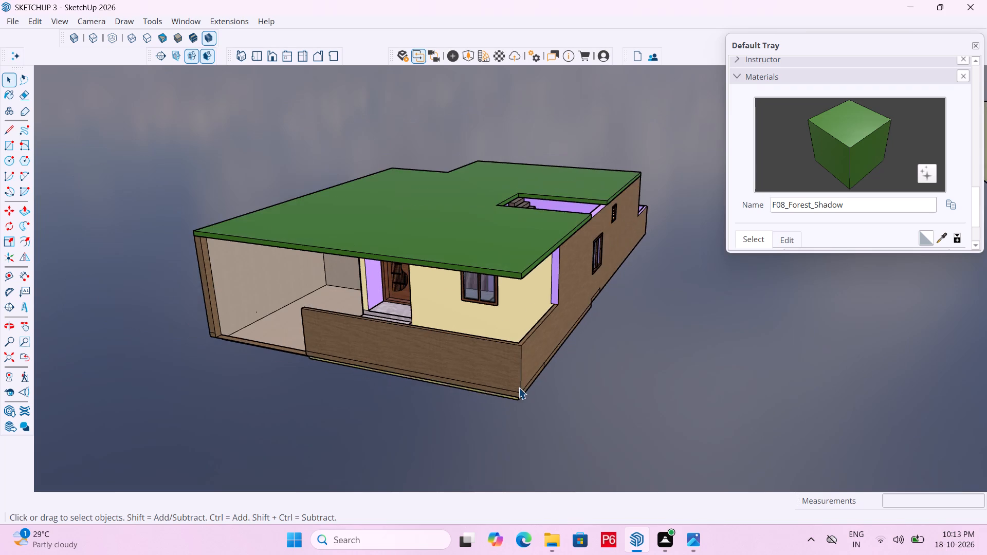
{"action": "scroll", "coordinate": [438, 346], "scroll_direction": "down", "scroll_amount": 6}
{"action": "middle_click_drag", "start_coordinate": [445, 338], "coordinate": [479, 320]}
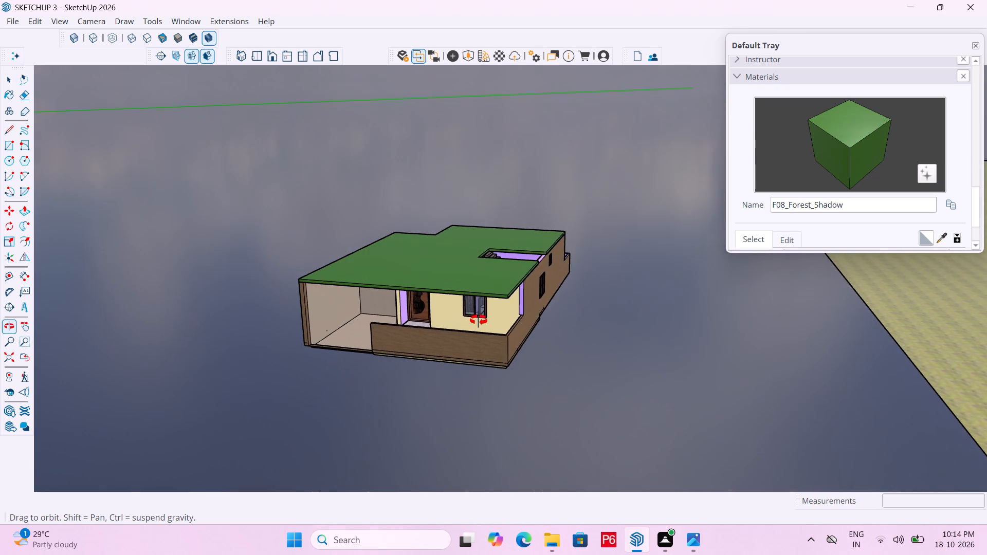
{"action": "middle_click_drag", "start_coordinate": [479, 320], "coordinate": [480, 321]}
{"action": "scroll", "coordinate": [480, 321], "scroll_direction": "up", "scroll_amount": 9}
{"action": "left_click", "coordinate": [459, 344]}
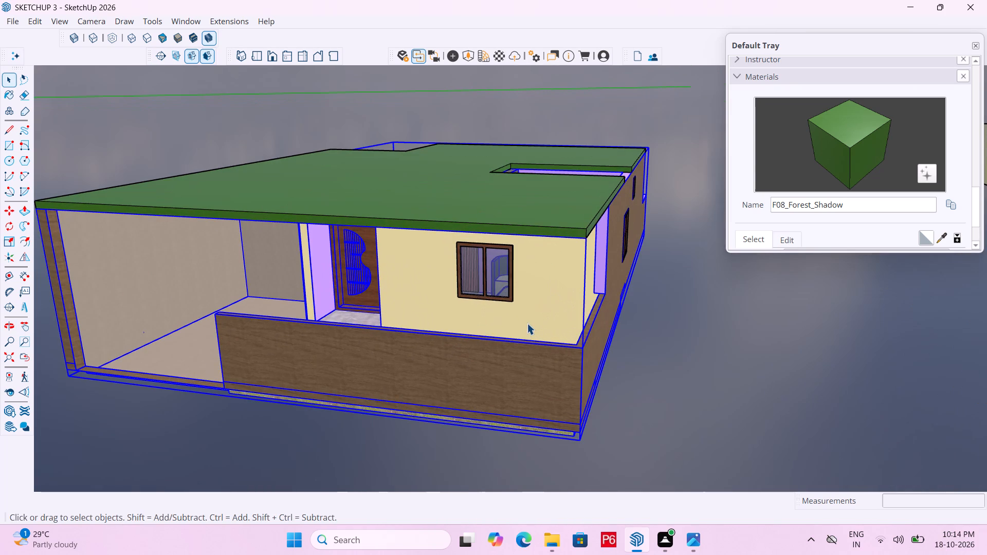
{"action": "middle_click_drag", "start_coordinate": [521, 343], "coordinate": [406, 413]}
{"action": "scroll", "coordinate": [406, 413], "scroll_direction": "up", "scroll_amount": 4}
{"action": "double_click", "coordinate": [406, 412]}
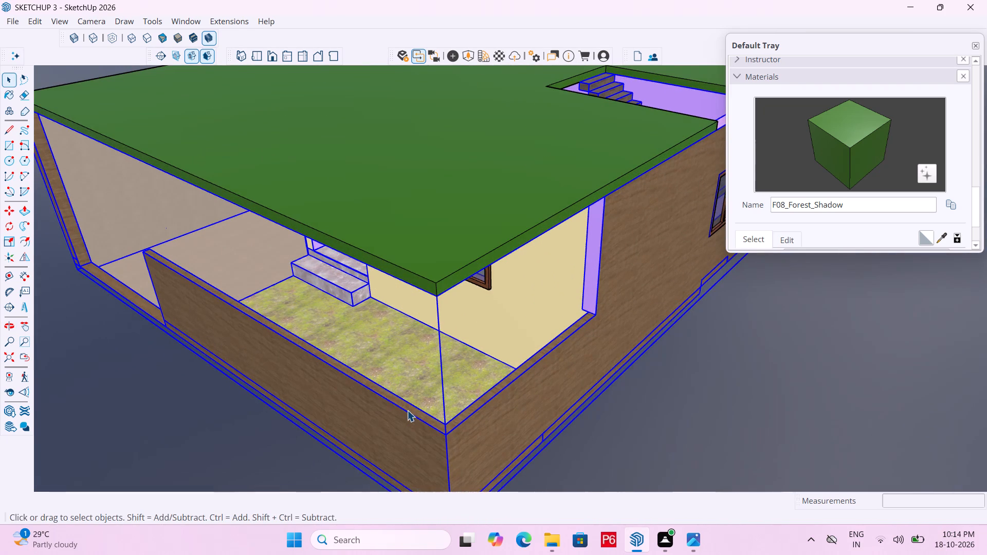
{"action": "double_click", "coordinate": [407, 409]}
{"action": "double_click", "coordinate": [404, 405]}
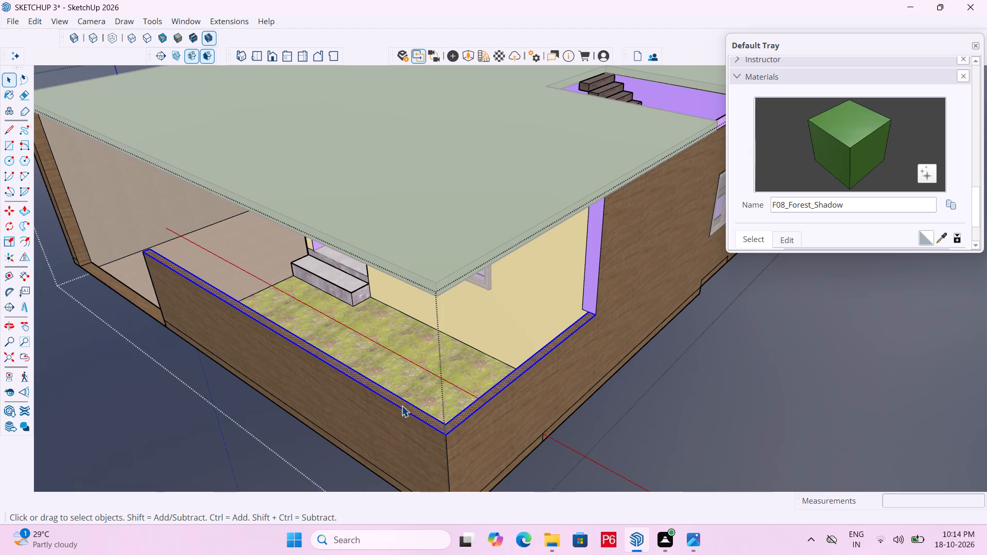
{"action": "scroll", "coordinate": [485, 376], "scroll_direction": "down", "scroll_amount": 5}
{"action": "middle_click_drag", "start_coordinate": [485, 371], "coordinate": [319, 263]}
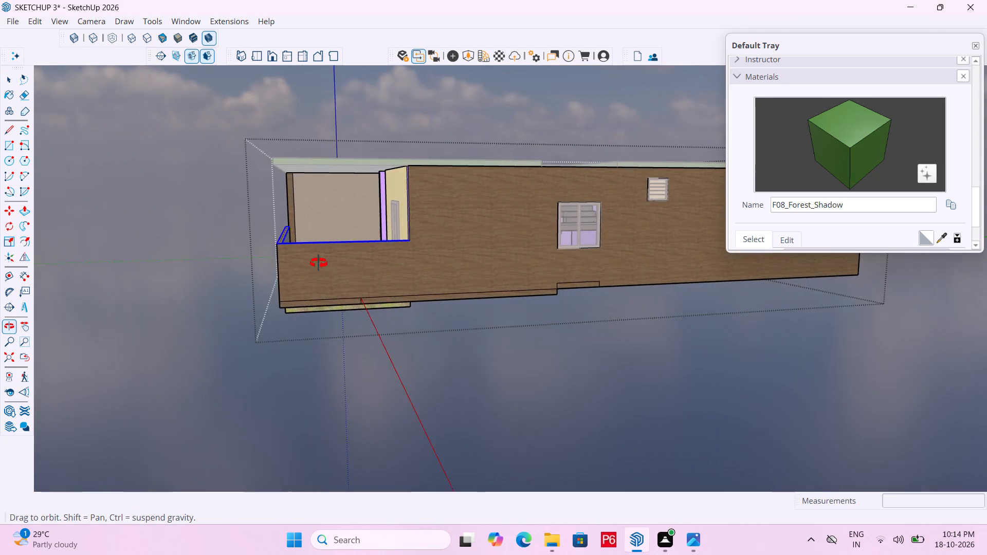
{"action": "middle_click_drag", "start_coordinate": [319, 263], "coordinate": [494, 289]}
{"action": "left_click", "coordinate": [651, 359]}
{"action": "scroll", "coordinate": [488, 286], "scroll_direction": "down", "scroll_amount": 4}
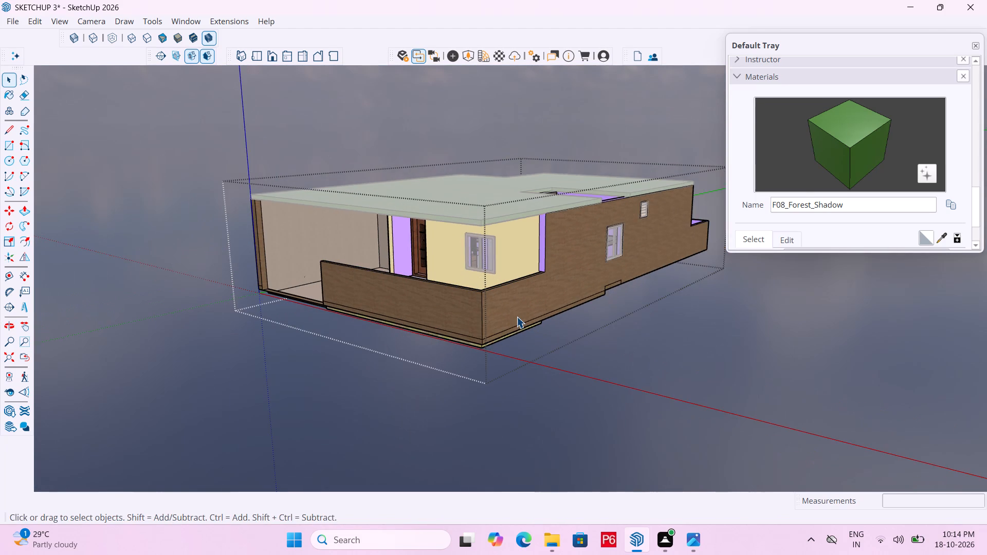
{"action": "double_click", "coordinate": [346, 350]}
Save the house model again.
{"action": "key", "text": "ctrl+s"}
{"action": "key", "text": "ctrl+s"}
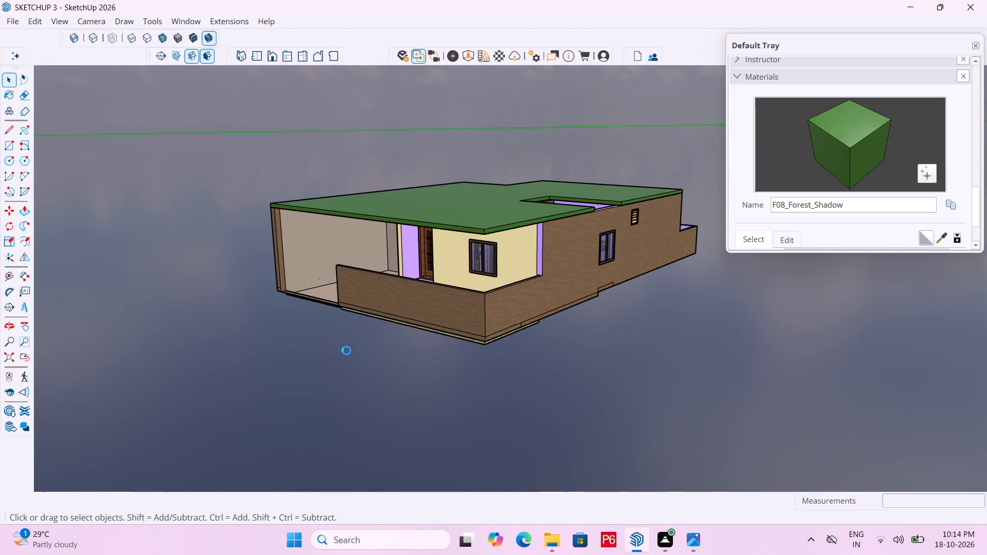
Examine the underside of the house and the base edge of the open floor area from below.
{"action": "scroll", "coordinate": [346, 350], "scroll_direction": "down", "scroll_amount": 4}
{"action": "middle_click_drag", "start_coordinate": [372, 337], "coordinate": [445, 160]}
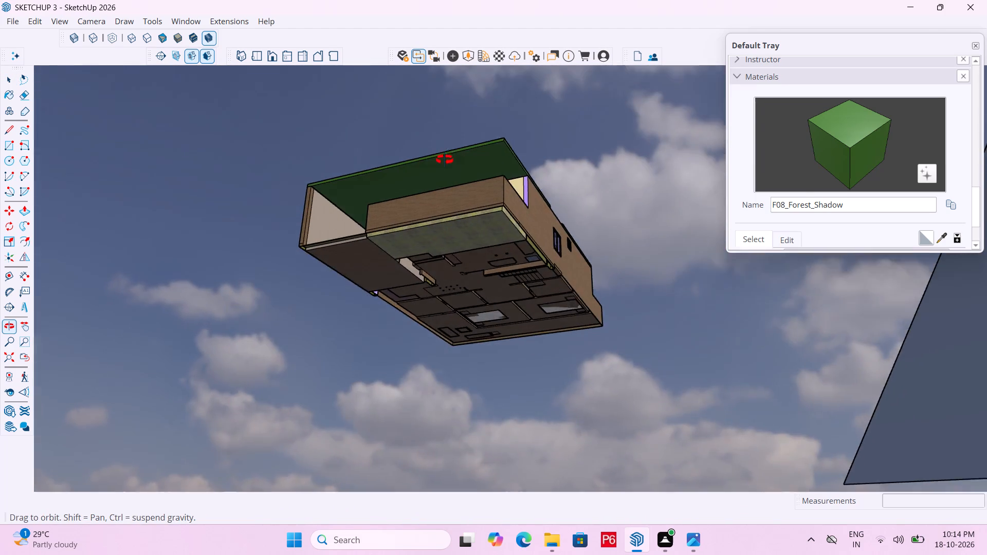
{"action": "middle_click_drag", "start_coordinate": [445, 160], "coordinate": [483, 113]}
{"action": "middle_click_drag", "start_coordinate": [525, 223], "coordinate": [590, 203]}
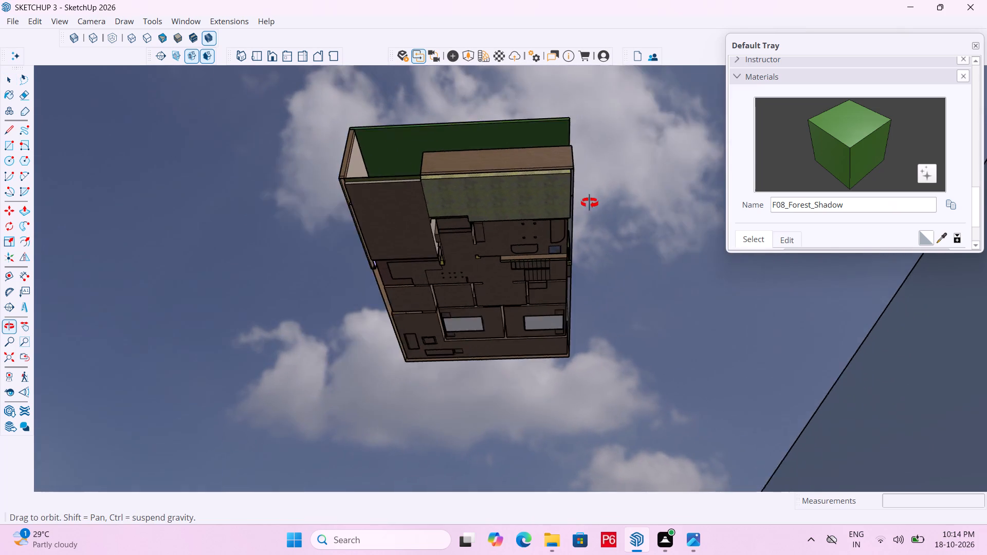
{"action": "middle_click_drag", "start_coordinate": [590, 203], "coordinate": [415, 399]}
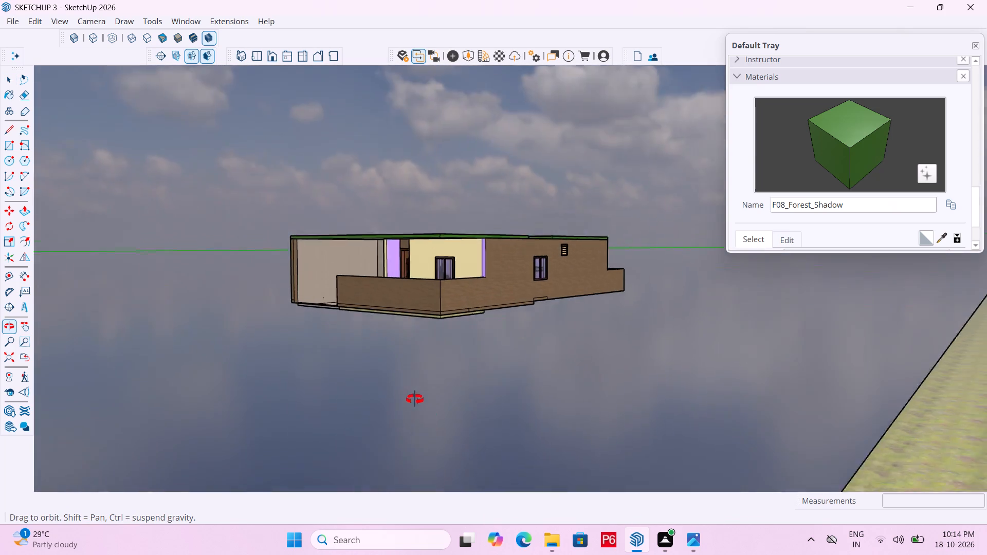
{"action": "middle_click_drag", "start_coordinate": [415, 399], "coordinate": [516, 360]}
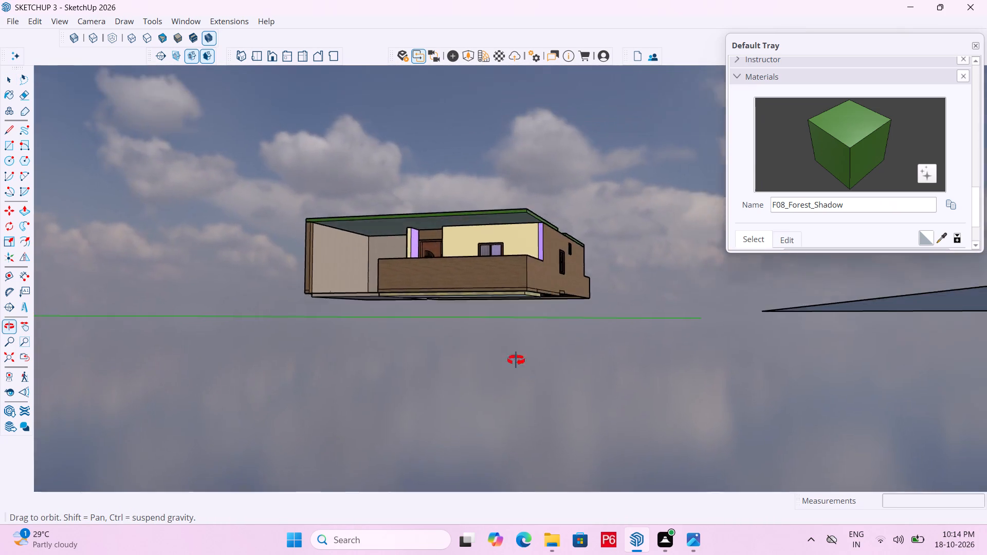
{"action": "middle_click_drag", "start_coordinate": [516, 360], "coordinate": [550, 216]}
{"action": "scroll", "coordinate": [332, 217], "scroll_direction": "up", "scroll_amount": 9}
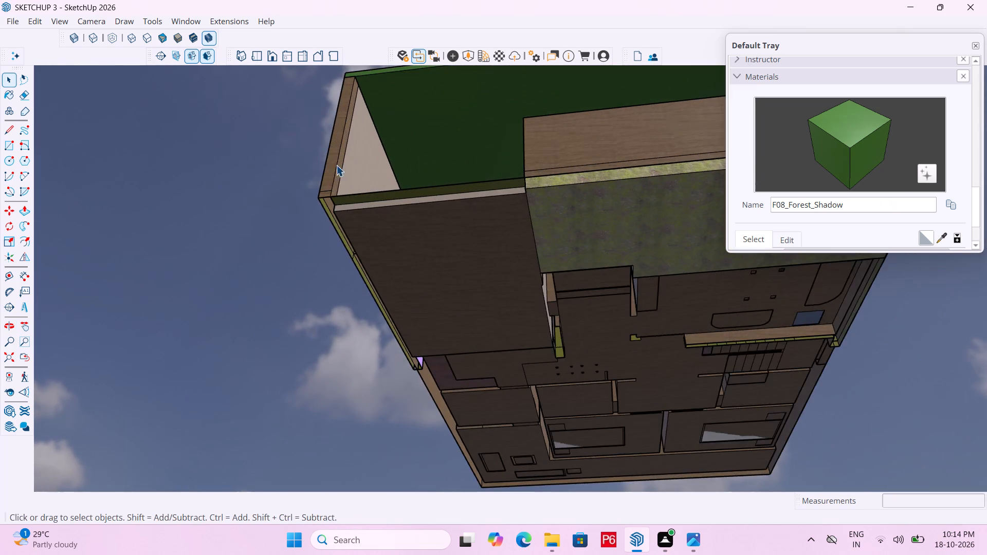
{"action": "scroll", "coordinate": [336, 165], "scroll_direction": "up", "scroll_amount": 3}
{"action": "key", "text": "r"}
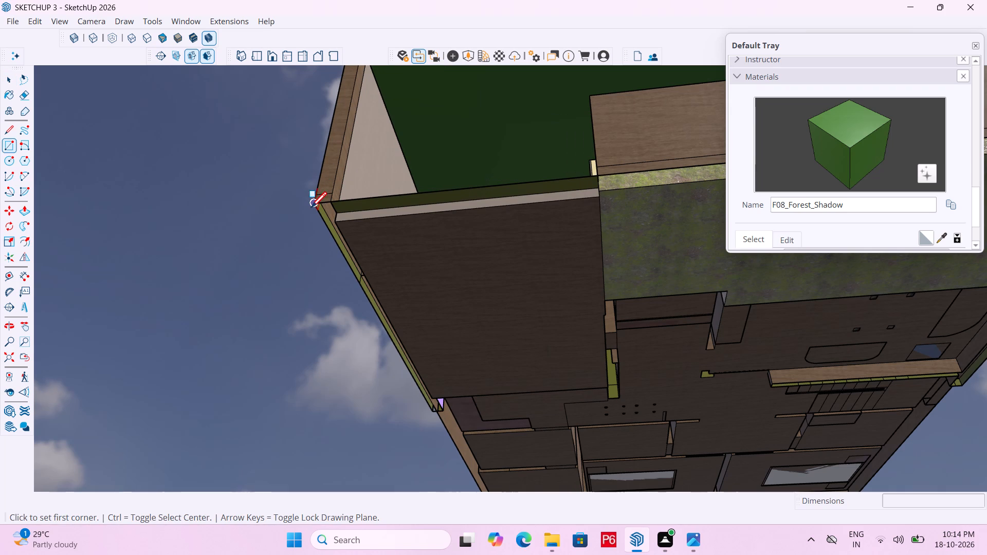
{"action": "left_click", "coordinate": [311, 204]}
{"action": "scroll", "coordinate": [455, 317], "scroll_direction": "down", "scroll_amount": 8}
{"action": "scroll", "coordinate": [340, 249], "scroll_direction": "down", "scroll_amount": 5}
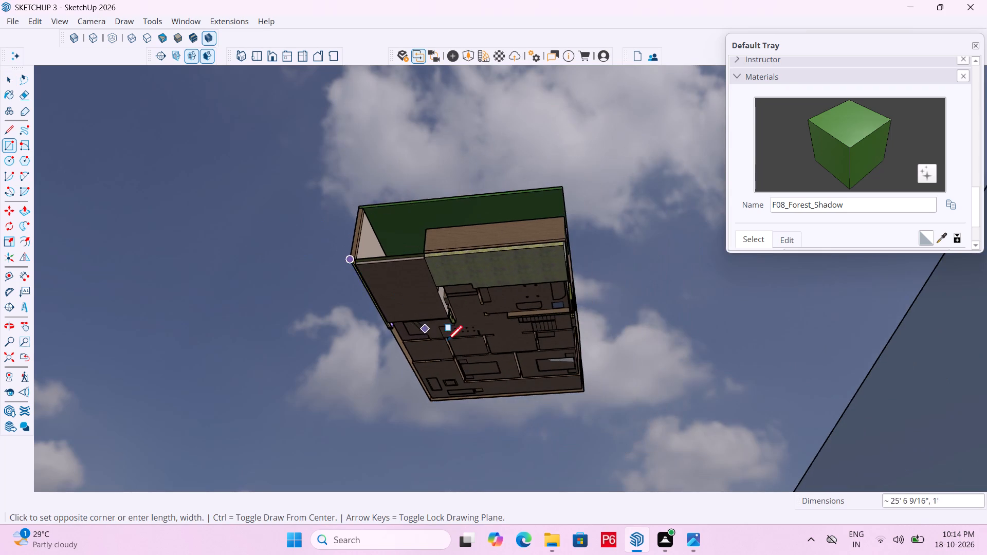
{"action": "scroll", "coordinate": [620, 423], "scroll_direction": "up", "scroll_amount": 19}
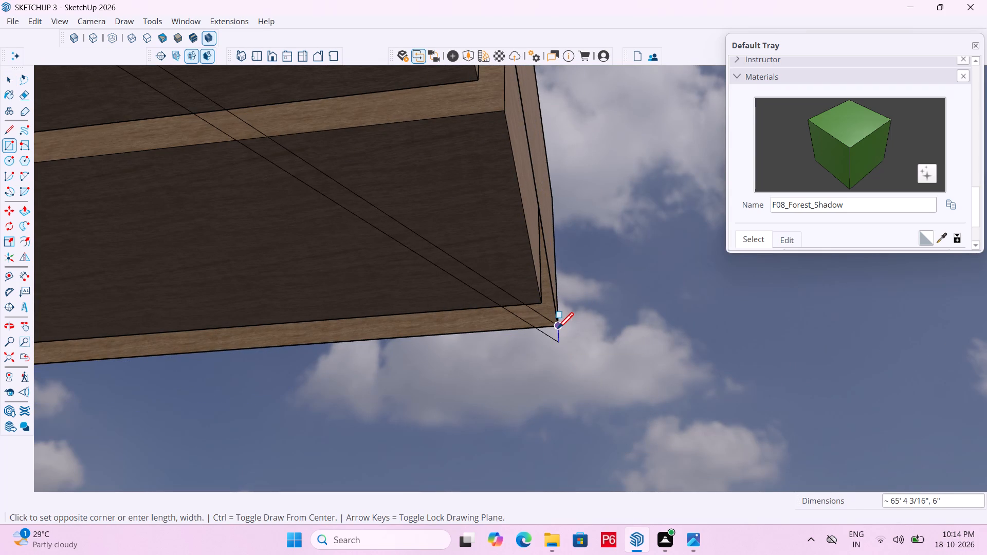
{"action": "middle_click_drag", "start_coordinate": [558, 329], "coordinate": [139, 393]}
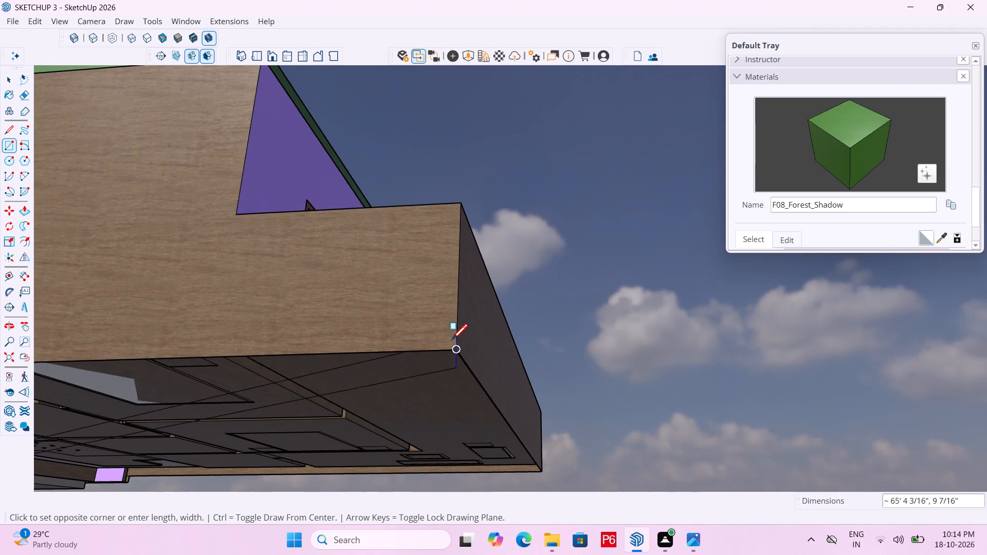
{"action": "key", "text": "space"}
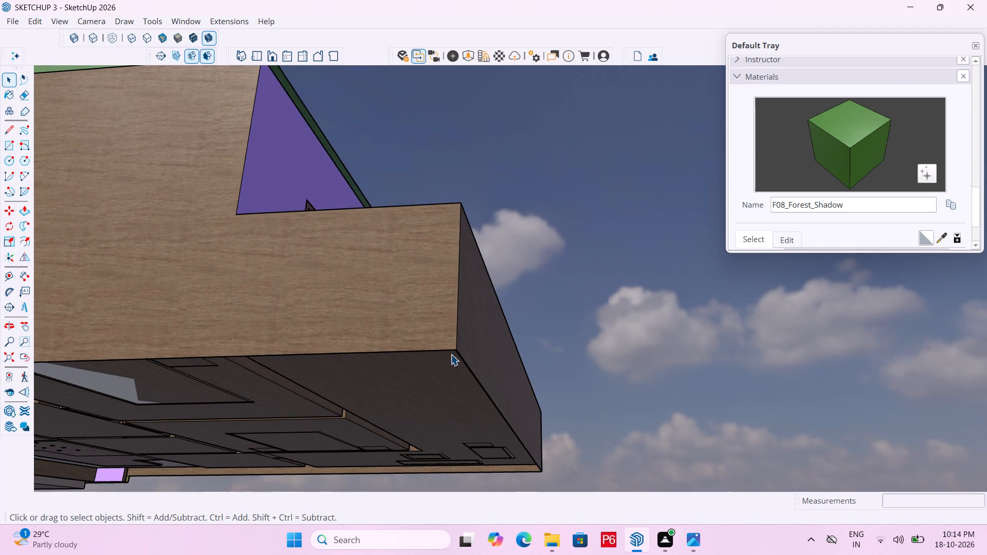
Draw a rectangle about 33' 8" by 55' 2" across the underside of the house, from the rear base corner to the opposite front corner.
{"action": "key", "text": "r"}
{"action": "left_click", "coordinate": [453, 355]}
{"action": "scroll", "coordinate": [456, 335], "scroll_direction": "down", "scroll_amount": 7}
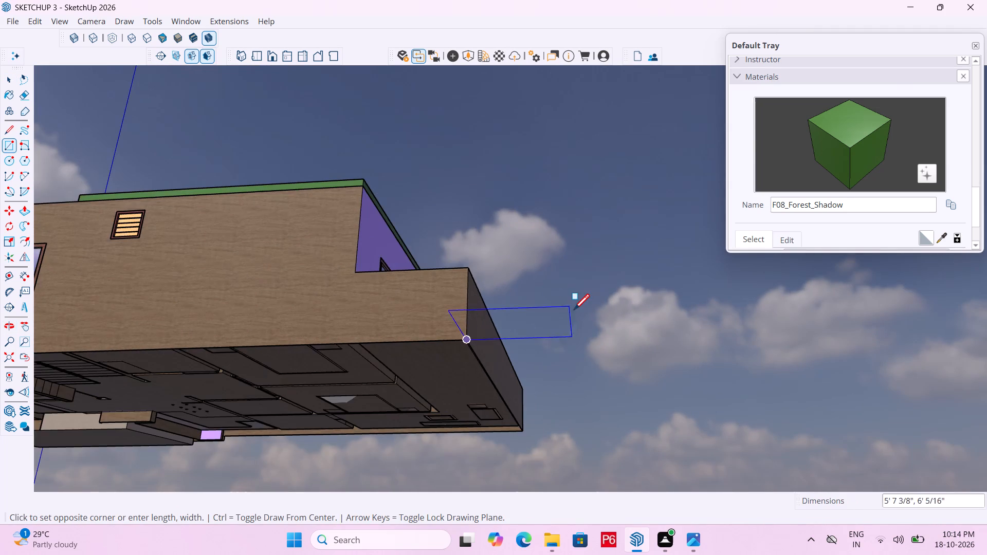
{"action": "scroll", "coordinate": [574, 311], "scroll_direction": "down", "scroll_amount": 7}
{"action": "scroll", "coordinate": [197, 445], "scroll_direction": "up", "scroll_amount": 6}
{"action": "scroll", "coordinate": [252, 379], "scroll_direction": "up", "scroll_amount": 7}
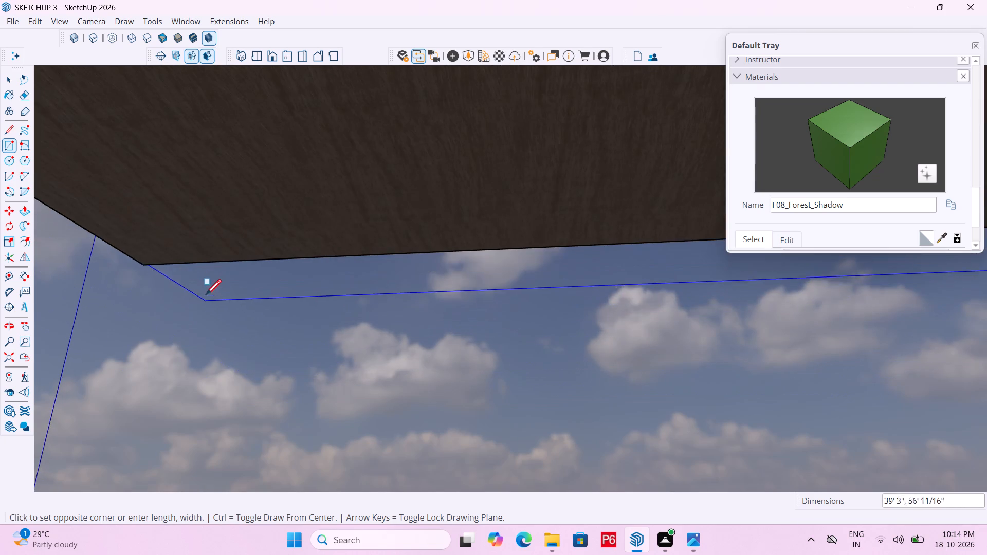
{"action": "middle_click_drag", "start_coordinate": [229, 290], "coordinate": [613, 393]}
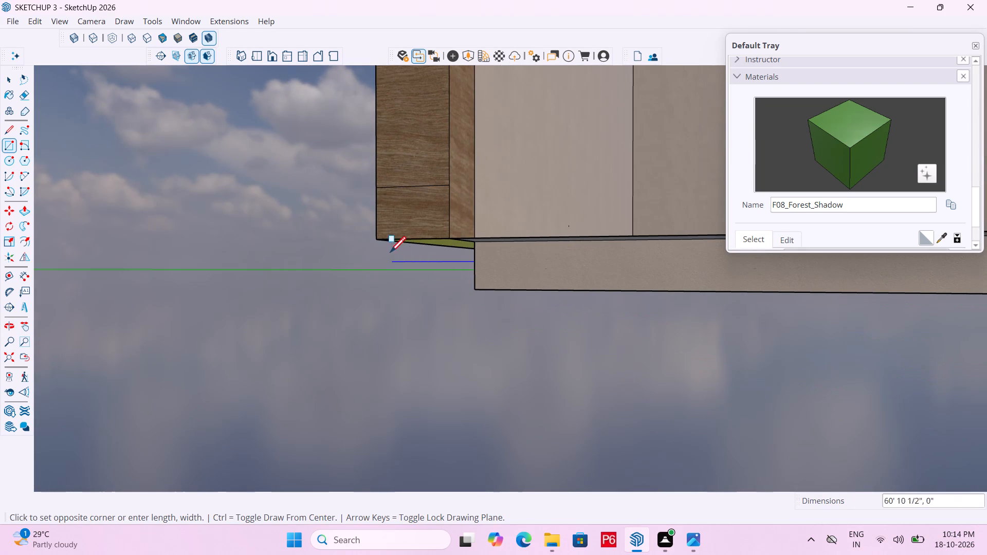
{"action": "middle_click_drag", "start_coordinate": [390, 242], "coordinate": [390, 222]}
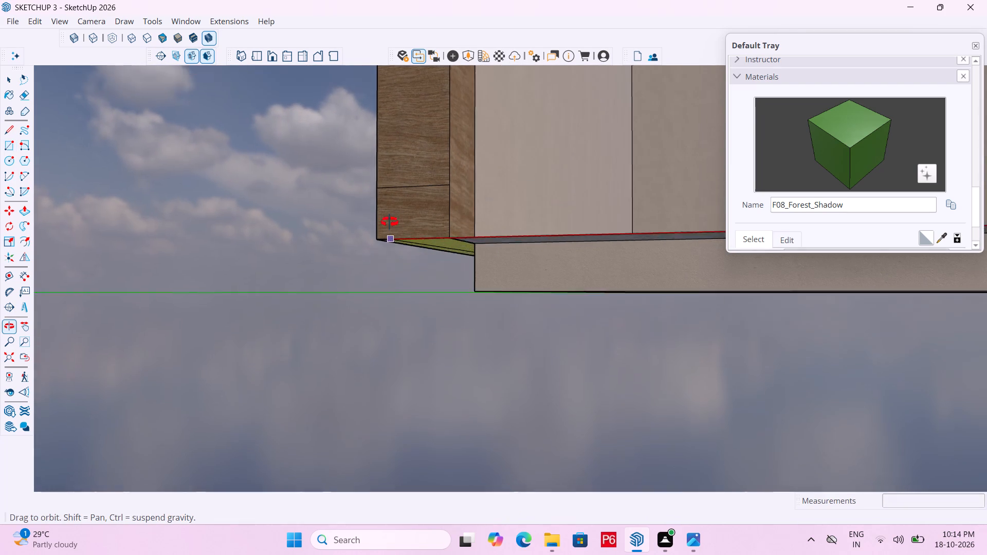
{"action": "middle_click_drag", "start_coordinate": [390, 222], "coordinate": [388, 176]}
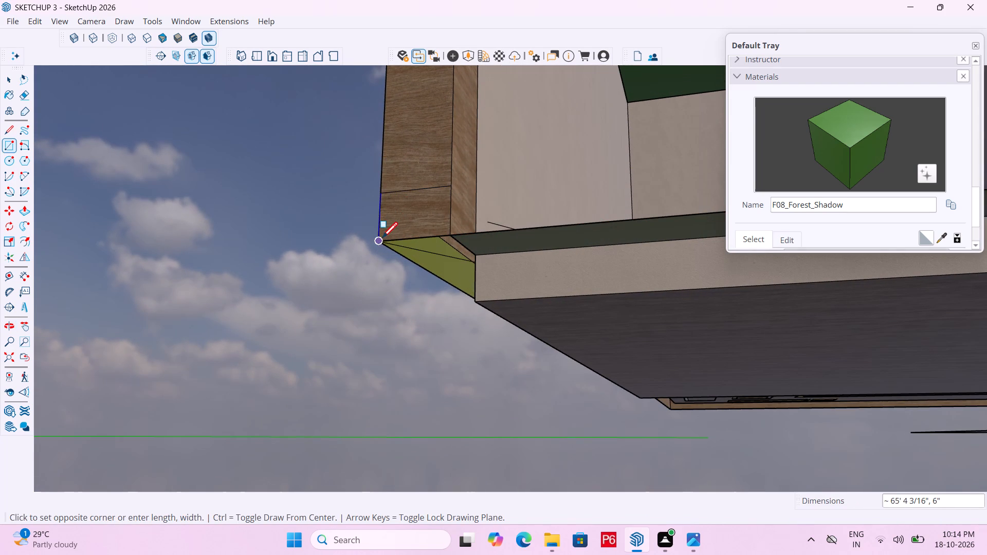
{"action": "middle_click_drag", "start_coordinate": [401, 226], "coordinate": [411, 202]}
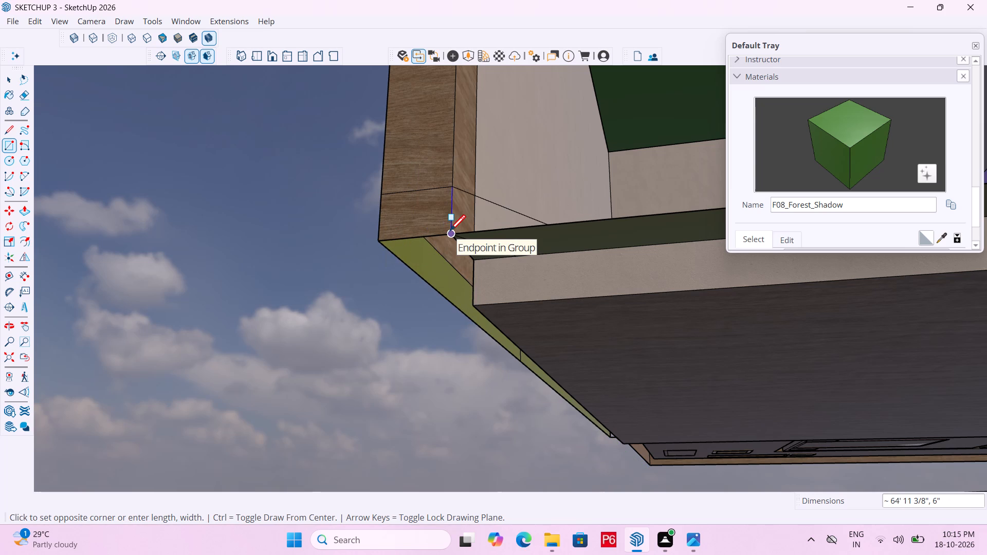
{"action": "scroll", "coordinate": [500, 248], "scroll_direction": "down", "scroll_amount": 3}
{"action": "middle_click_drag", "start_coordinate": [499, 248], "coordinate": [503, 201]}
{"action": "scroll", "coordinate": [435, 212], "scroll_direction": "down", "scroll_amount": 7}
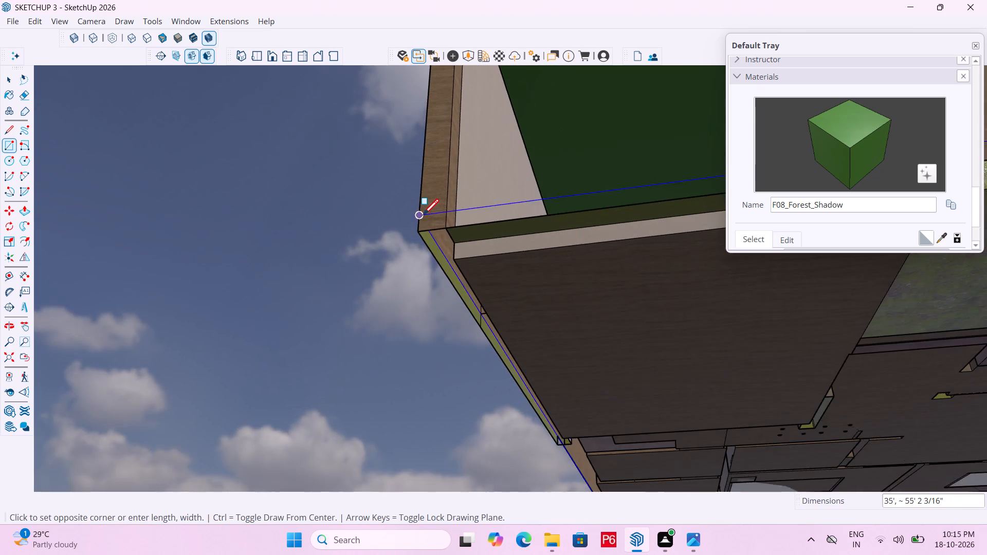
{"action": "scroll", "coordinate": [423, 216], "scroll_direction": "down", "scroll_amount": 12}
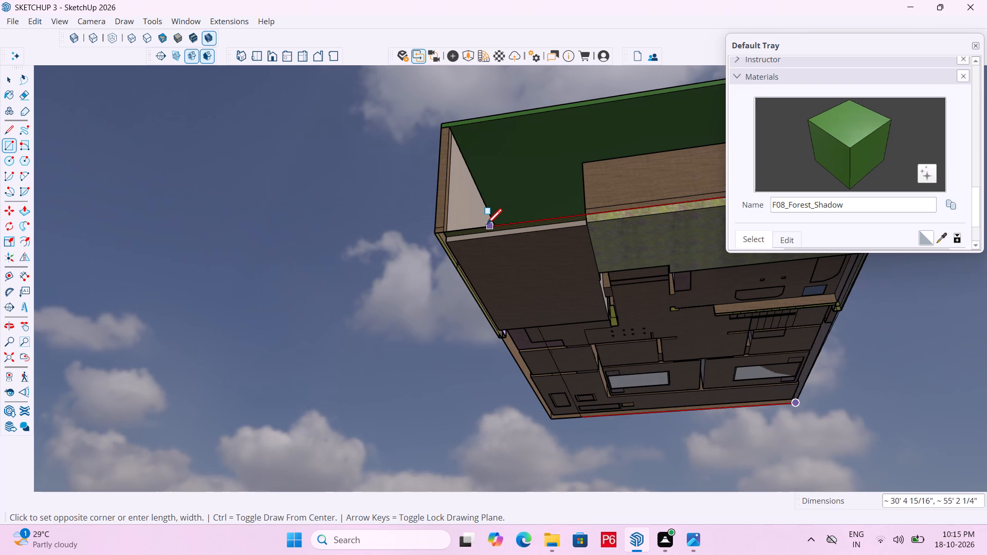
{"action": "scroll", "coordinate": [448, 235], "scroll_direction": "up", "scroll_amount": 4}
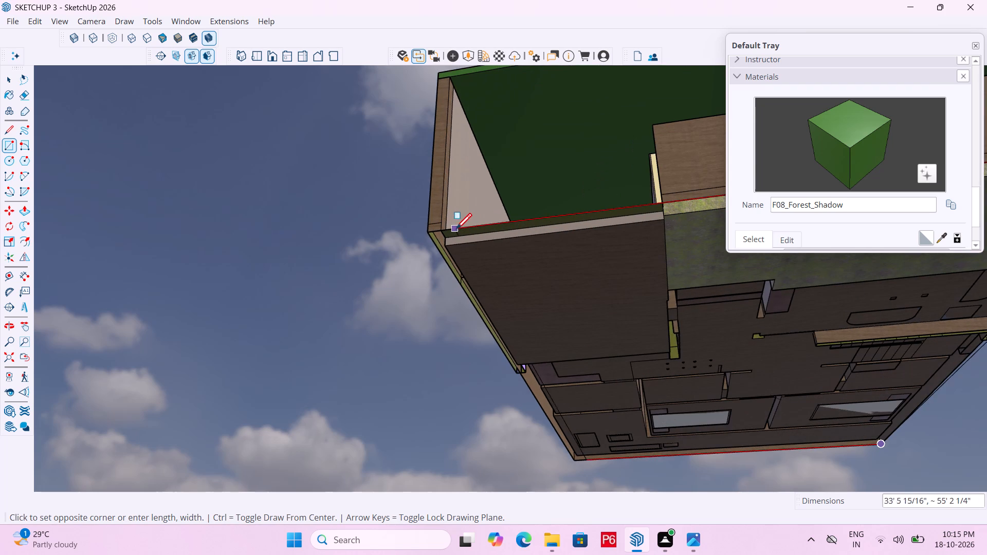
{"action": "left_click", "coordinate": [451, 231]}
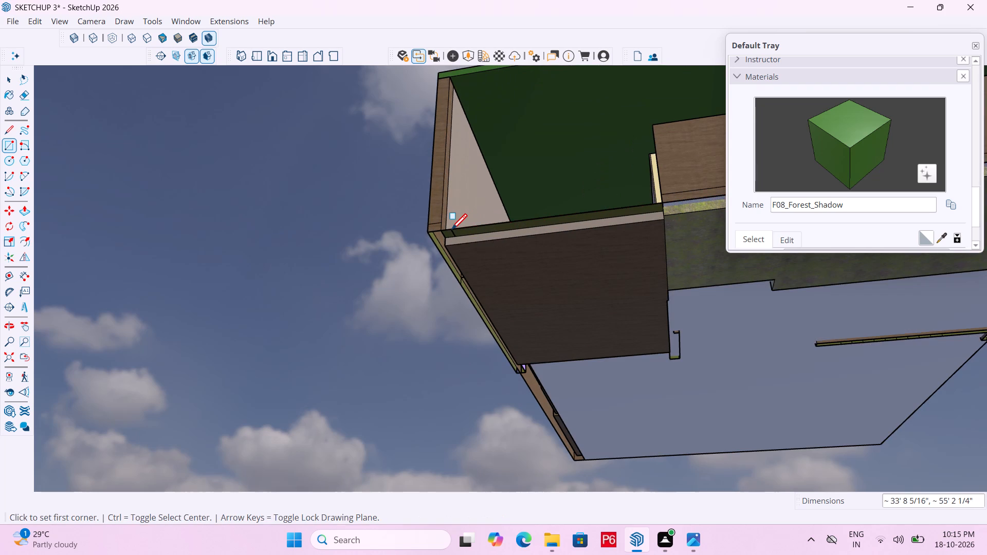
Make the new base rectangle a group and open it for editing.
{"action": "key", "text": "space"}
{"action": "double_click", "coordinate": [712, 415]}
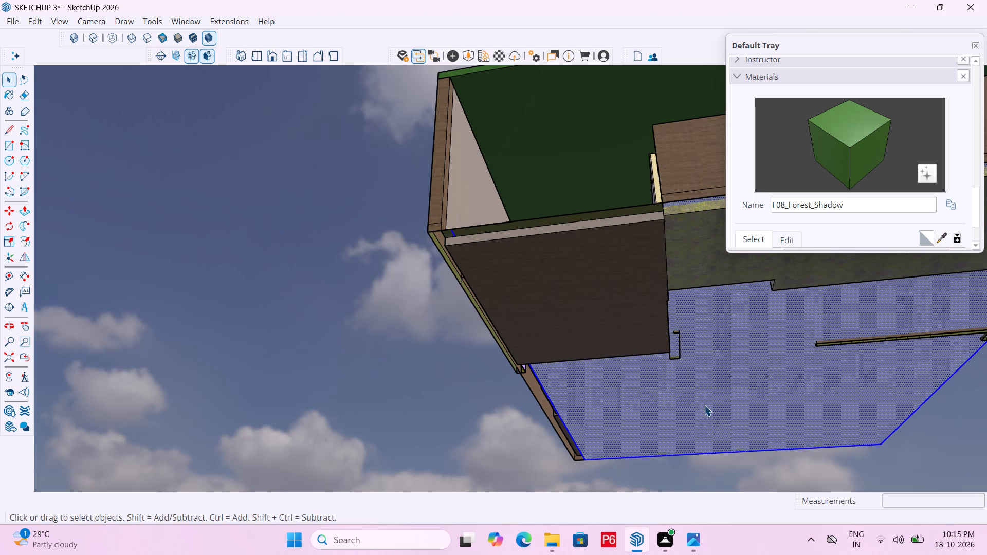
{"action": "right_click", "coordinate": [704, 405]}
{"action": "left_click", "coordinate": [769, 300]}
{"action": "double_click", "coordinate": [710, 351]}
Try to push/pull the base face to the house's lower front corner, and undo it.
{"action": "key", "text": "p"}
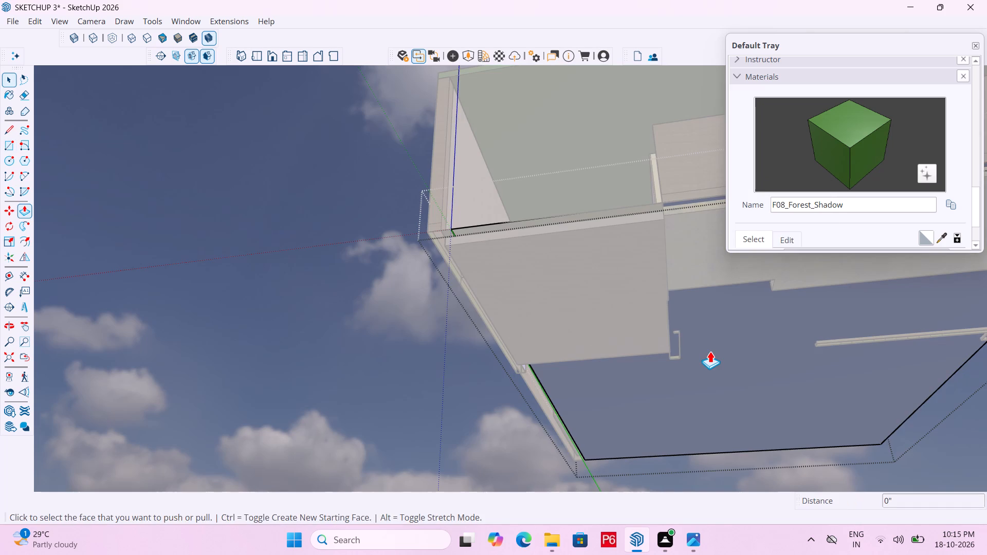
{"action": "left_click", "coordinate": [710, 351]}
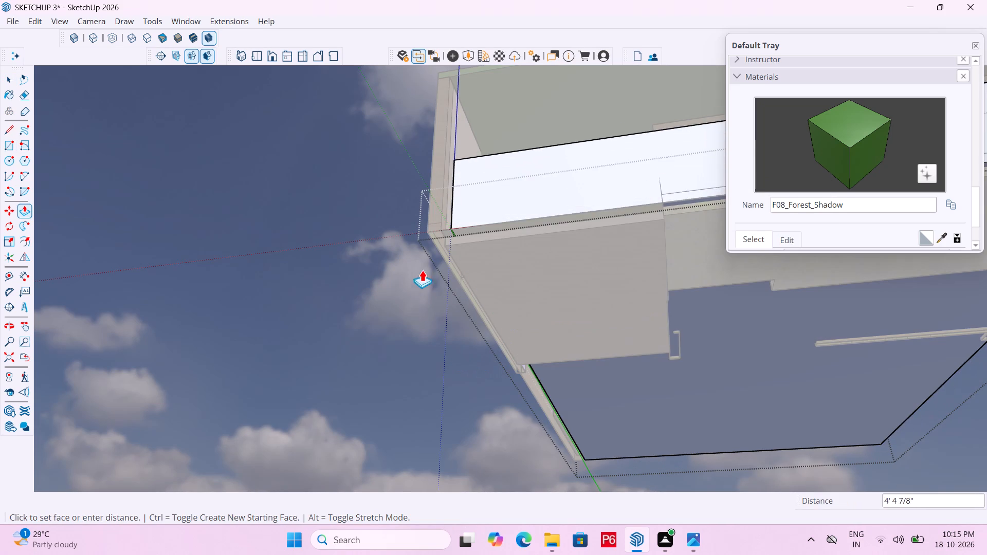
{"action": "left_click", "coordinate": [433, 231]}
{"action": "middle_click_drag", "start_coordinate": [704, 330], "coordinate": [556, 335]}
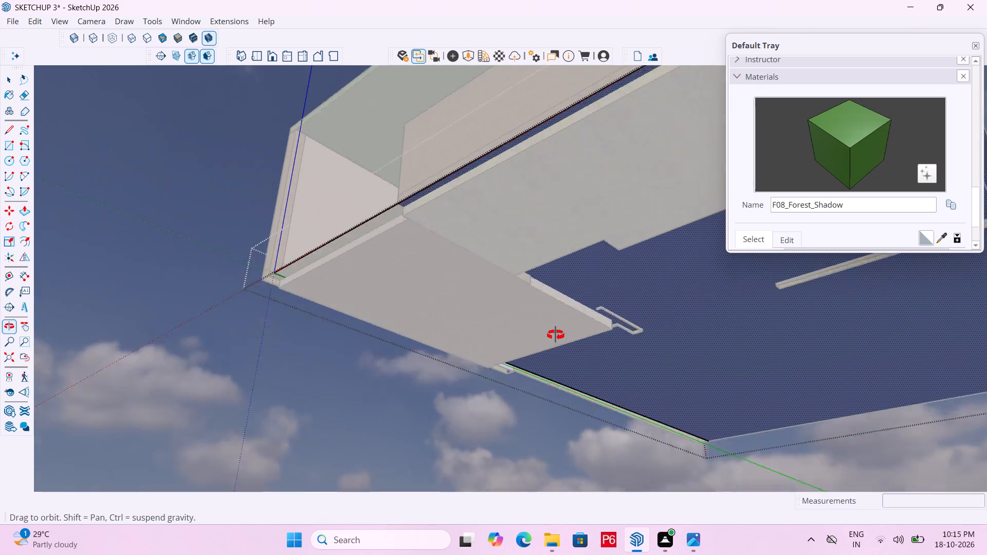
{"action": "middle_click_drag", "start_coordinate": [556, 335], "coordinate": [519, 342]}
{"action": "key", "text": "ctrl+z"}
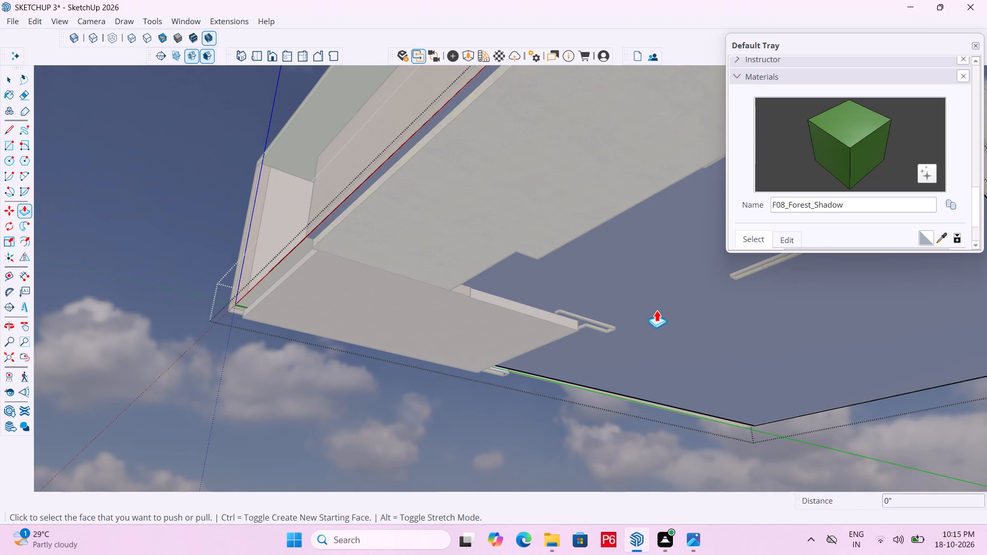
Extrude the base face downward 1' 6" to form a plinth under the house.
{"action": "scroll", "coordinate": [588, 366], "scroll_direction": "down", "scroll_amount": 3}
{"action": "left_click", "coordinate": [657, 335]}
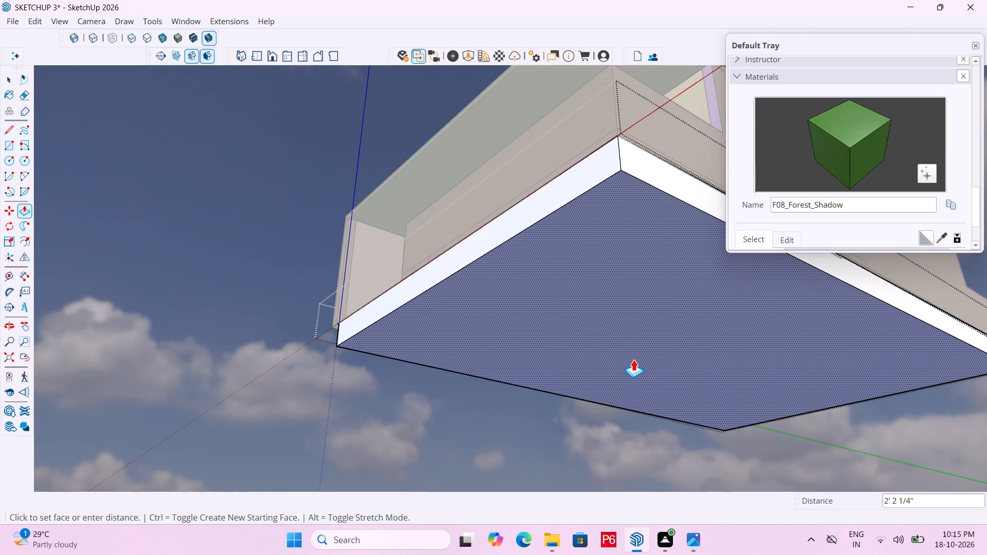
{"action": "type", "text": "1'"}
{"action": "key", "text": "6"}
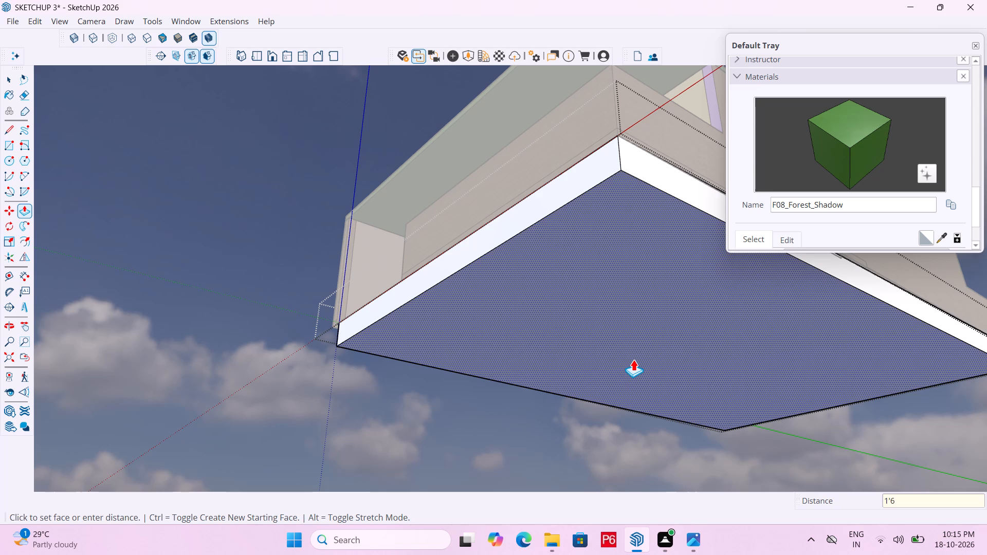
{"action": "key", "text": "shift+quotedbl"}
{"action": "key", "text": "shift+Return"}
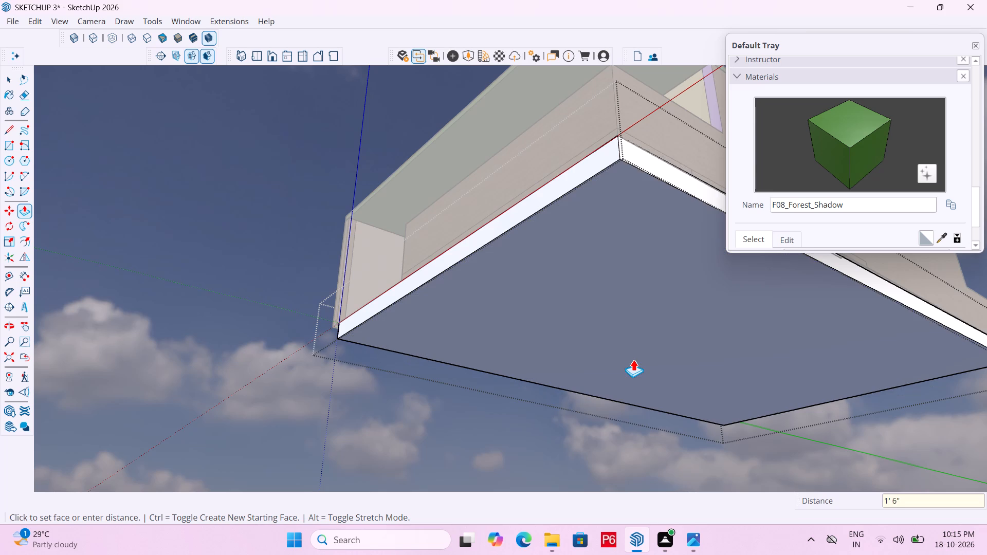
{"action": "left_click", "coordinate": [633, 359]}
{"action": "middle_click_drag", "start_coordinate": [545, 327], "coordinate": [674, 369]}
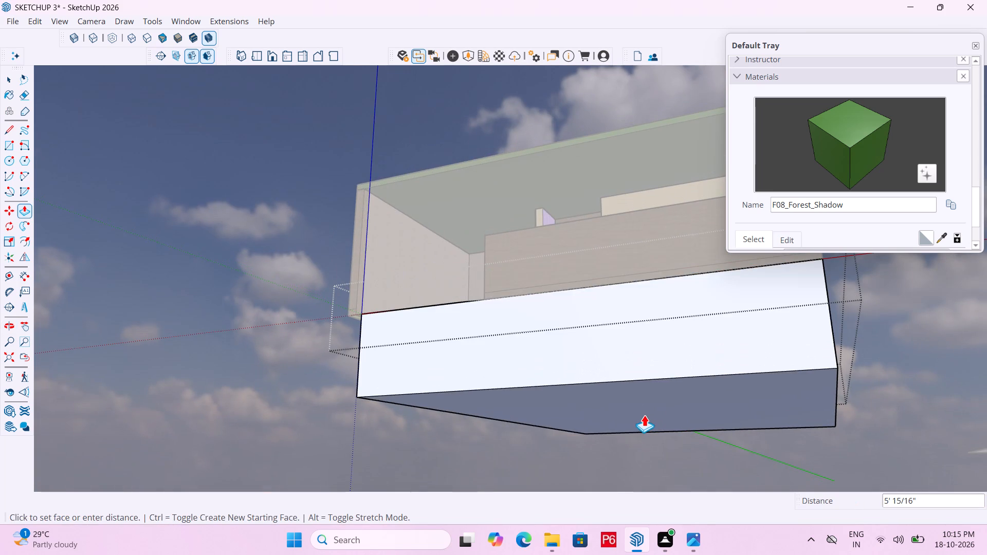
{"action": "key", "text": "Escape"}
Extend the plinth's long side face outward about 1' 4" to align with the house's outer side wall, and leave the group.
{"action": "middle_click_drag", "start_coordinate": [446, 349], "coordinate": [772, 396]}
{"action": "scroll", "coordinate": [700, 376], "scroll_direction": "up", "scroll_amount": 2}
{"action": "scroll", "coordinate": [618, 354], "scroll_direction": "up", "scroll_amount": 3}
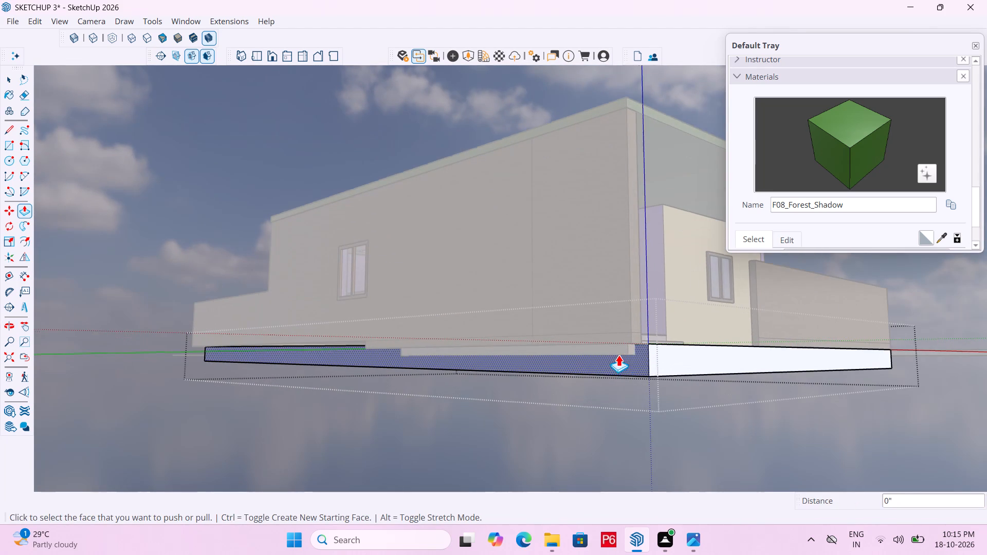
{"action": "scroll", "coordinate": [618, 355], "scroll_direction": "up", "scroll_amount": 1}
{"action": "left_click", "coordinate": [626, 367]}
{"action": "left_click", "coordinate": [591, 316]}
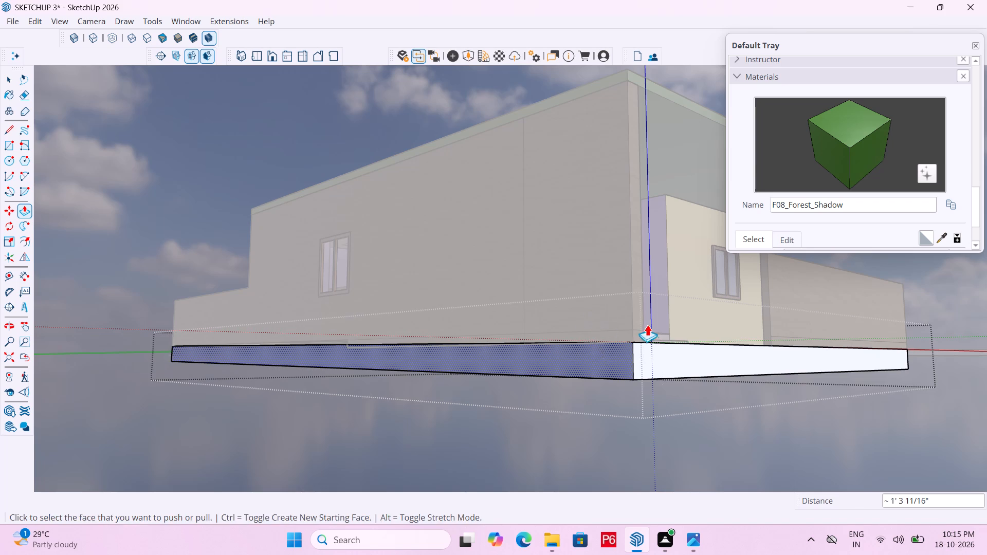
{"action": "middle_click_drag", "start_coordinate": [654, 329], "coordinate": [577, 348]}
{"action": "key", "text": "space"}
{"action": "left_click", "coordinate": [771, 446]}
Examine the plinth's alignment with the walls along the sides, rear, underside and front of the house.
{"action": "middle_click_drag", "start_coordinate": [377, 392], "coordinate": [420, 388]}
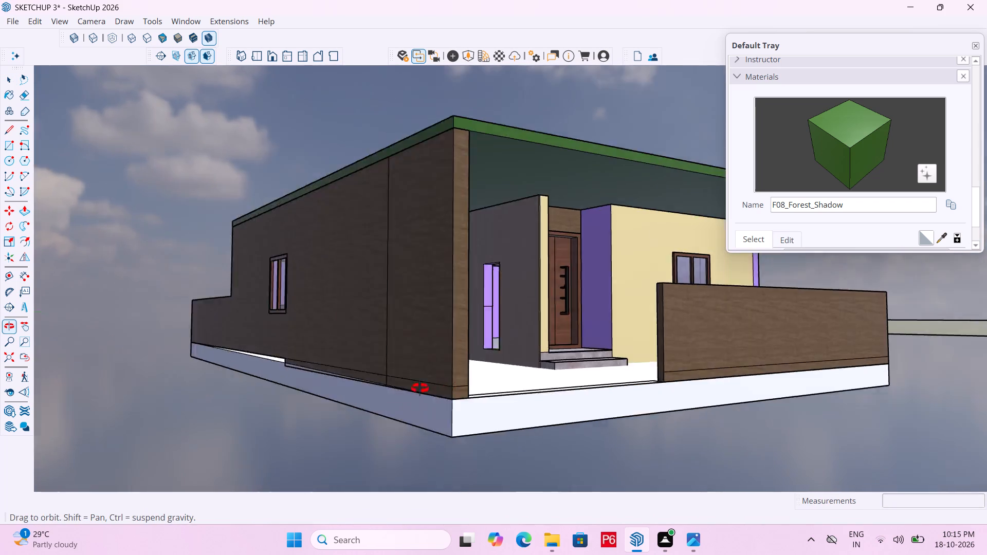
{"action": "middle_click_drag", "start_coordinate": [420, 388], "coordinate": [734, 368]}
{"action": "middle_click_drag", "start_coordinate": [349, 347], "coordinate": [583, 324]}
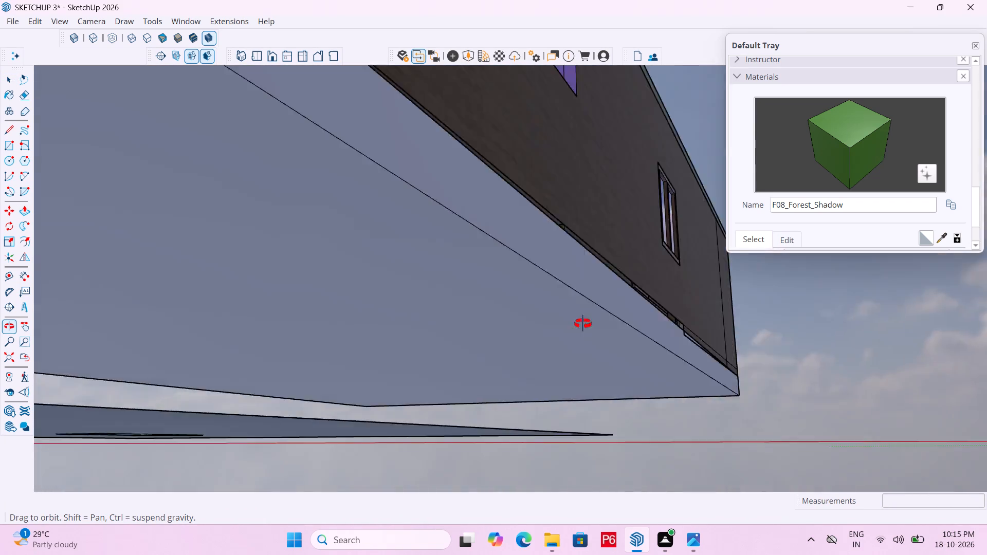
{"action": "middle_click_drag", "start_coordinate": [583, 324], "coordinate": [562, 363]}
{"action": "scroll", "coordinate": [586, 302], "scroll_direction": "down", "scroll_amount": 5}
{"action": "middle_click_drag", "start_coordinate": [444, 395], "coordinate": [291, 307]}
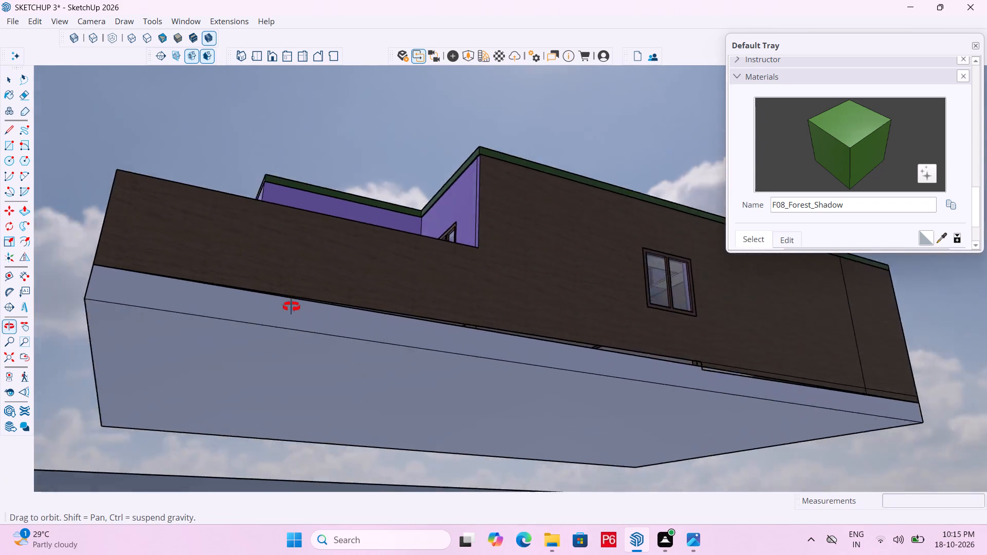
{"action": "middle_click_drag", "start_coordinate": [291, 307], "coordinate": [55, 304]}
{"action": "middle_click_drag", "start_coordinate": [50, 308], "coordinate": [26, 369]}
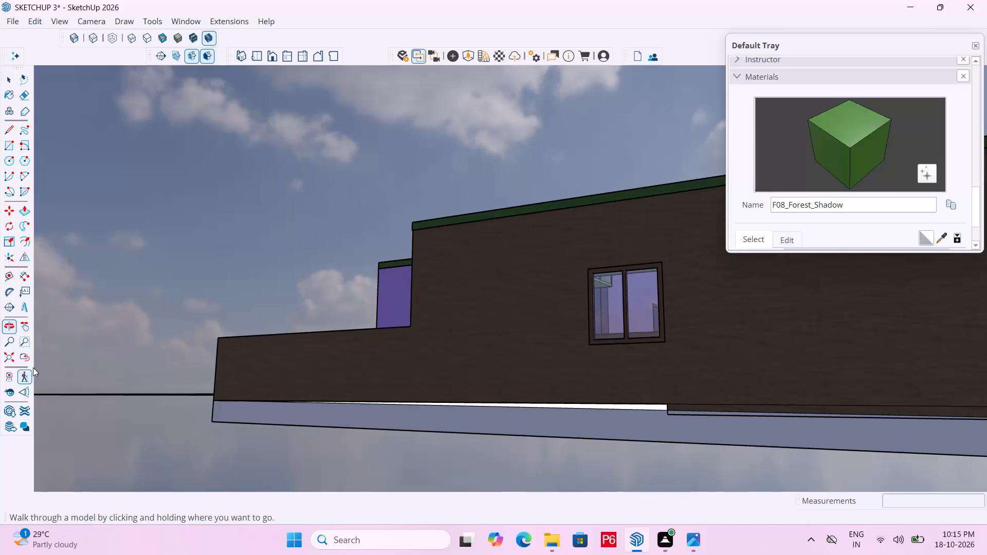
{"action": "scroll", "coordinate": [347, 357], "scroll_direction": "down", "scroll_amount": 4}
{"action": "middle_click_drag", "start_coordinate": [689, 381], "coordinate": [427, 409]}
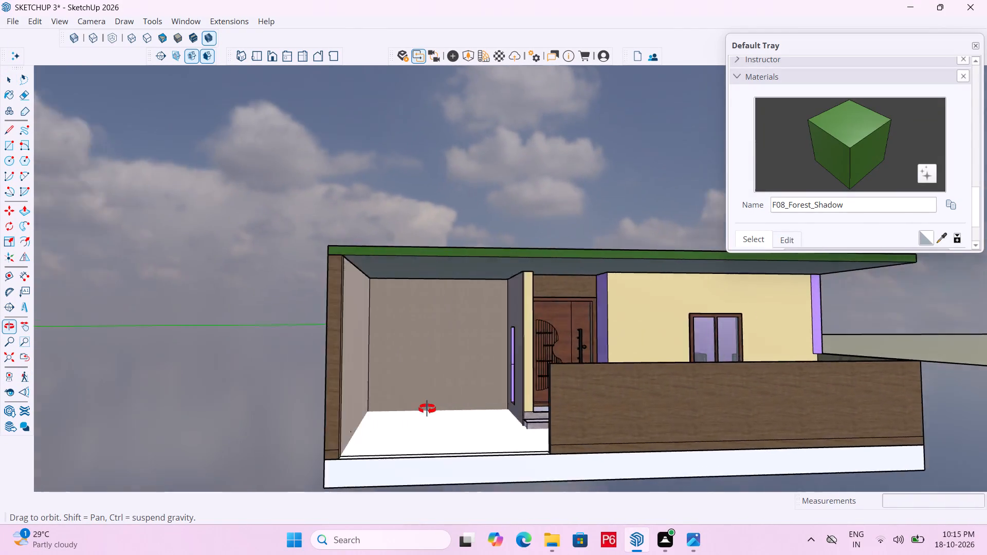
{"action": "middle_click_drag", "start_coordinate": [427, 409], "coordinate": [307, 422]}
{"action": "scroll", "coordinate": [506, 337], "scroll_direction": "down", "scroll_amount": 4}
Save the house model.
{"action": "key", "text": "ctrl+s"}
{"action": "key", "text": "ctrl+s"}
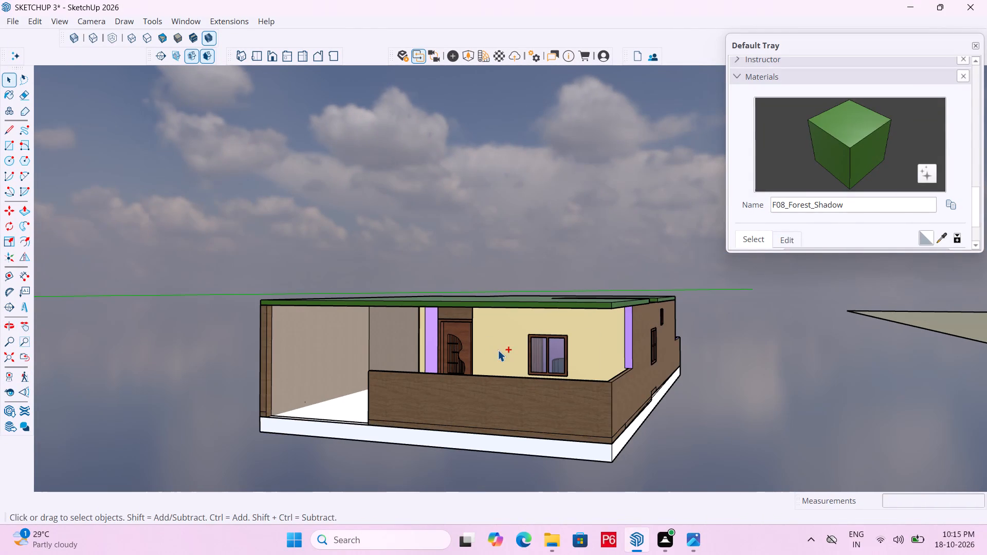
Open the plinth group for editing and select its front face.
{"action": "scroll", "coordinate": [480, 338], "scroll_direction": "down", "scroll_amount": 1}
{"action": "middle_click_drag", "start_coordinate": [480, 338], "coordinate": [449, 373]}
{"action": "scroll", "coordinate": [472, 488], "scroll_direction": "up", "scroll_amount": 3}
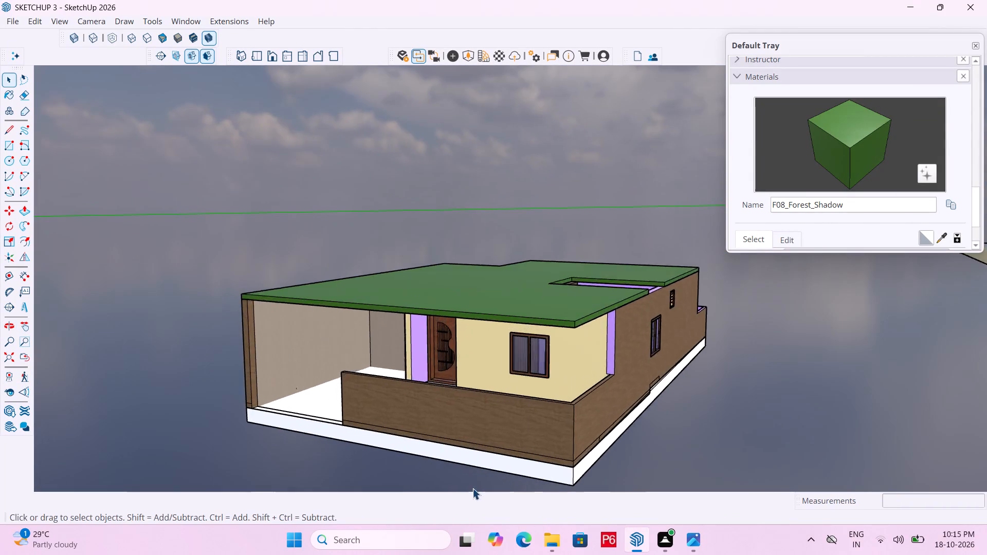
{"action": "scroll", "coordinate": [472, 488], "scroll_direction": "up", "scroll_amount": 5}
{"action": "left_click", "coordinate": [506, 461]}
{"action": "double_click", "coordinate": [510, 454]}
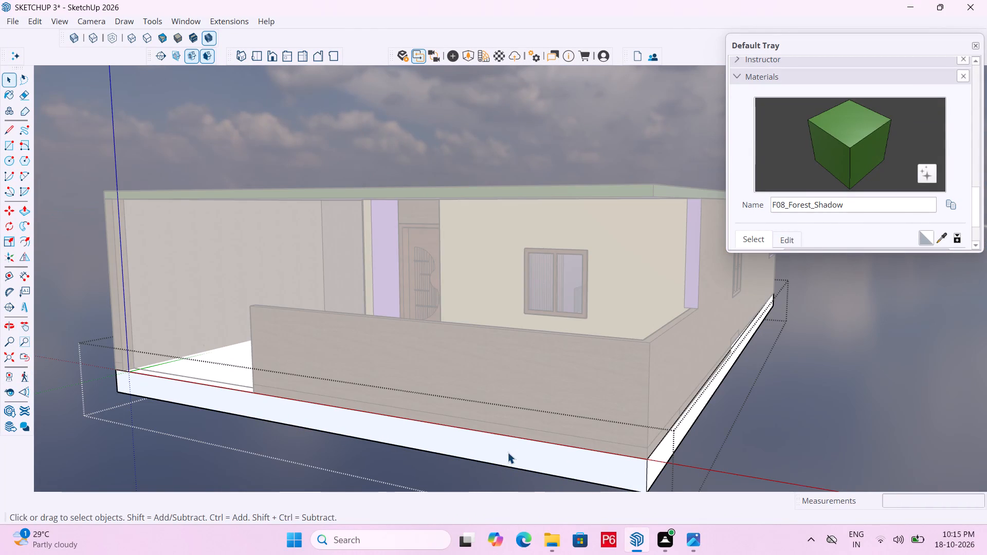
{"action": "left_click", "coordinate": [481, 455]}
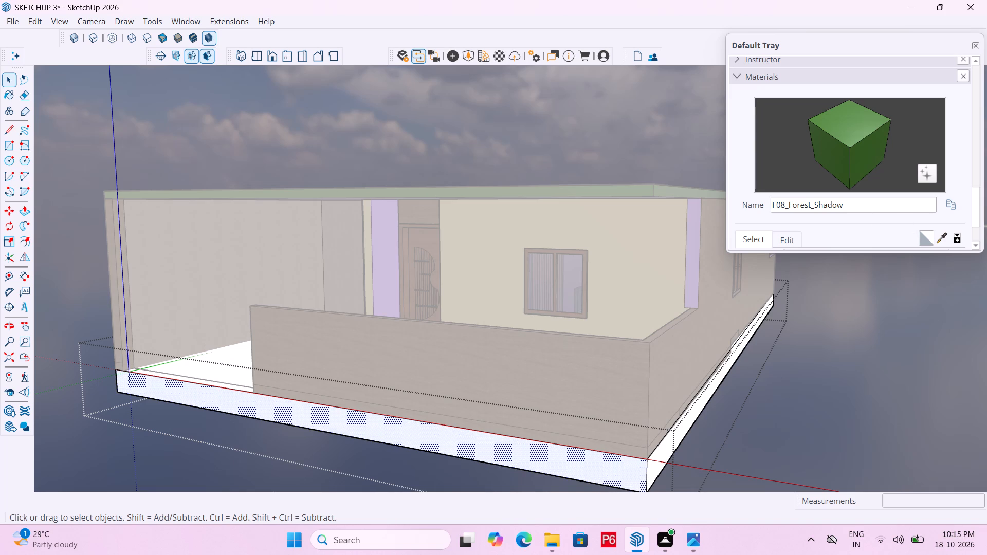
Examine the plinth's faces along the front, both sides, rear and underside of the house.
{"action": "middle_click_drag", "start_coordinate": [563, 371], "coordinate": [730, 439]}
{"action": "scroll", "coordinate": [563, 371], "scroll_direction": "down", "scroll_amount": 1}
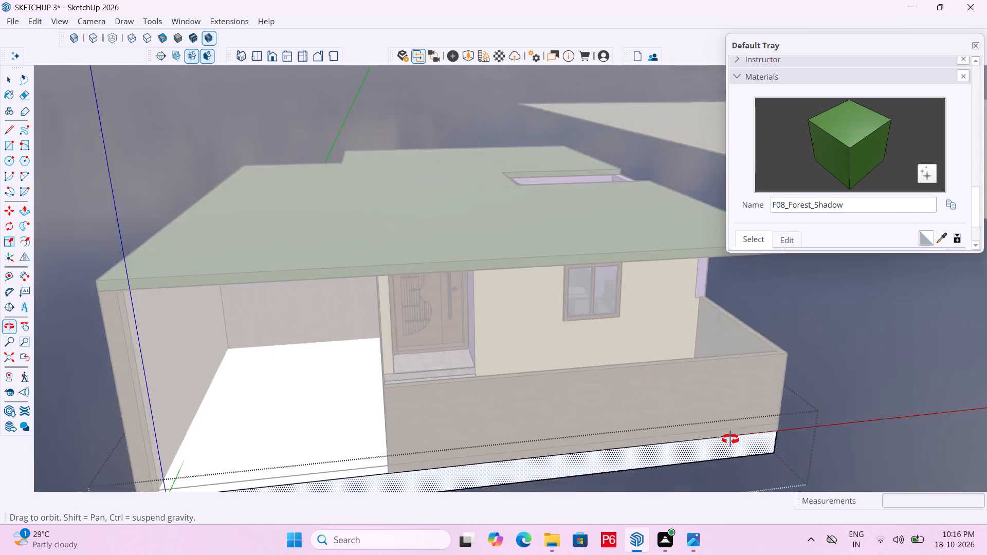
{"action": "middle_click_drag", "start_coordinate": [730, 439], "coordinate": [526, 165]}
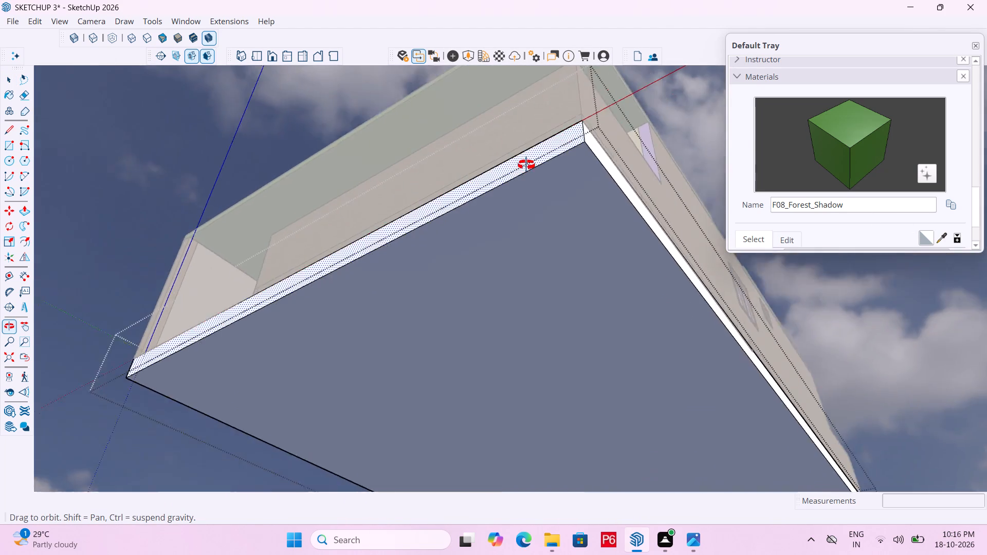
{"action": "middle_click_drag", "start_coordinate": [526, 165], "coordinate": [491, 393]}
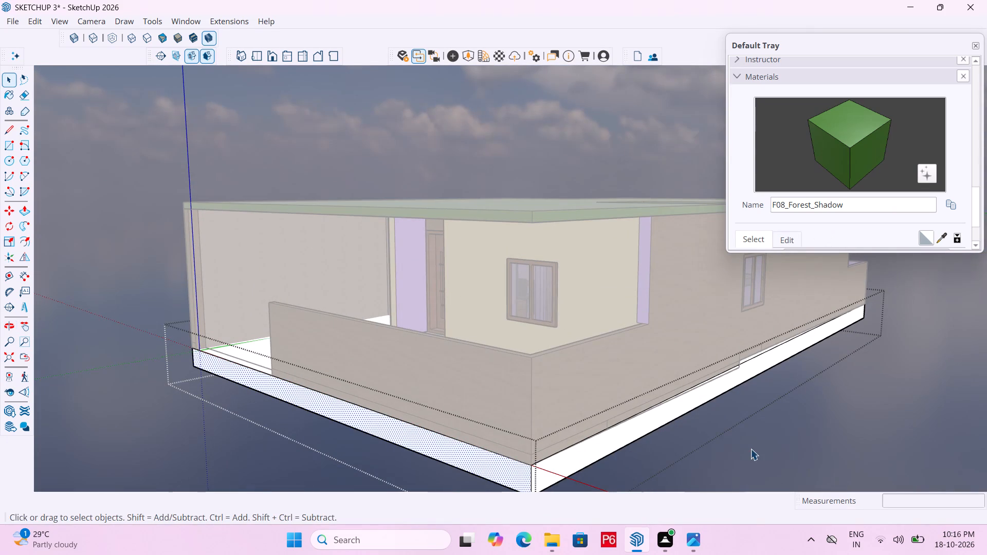
{"action": "middle_click_drag", "start_coordinate": [744, 449], "coordinate": [207, 402]}
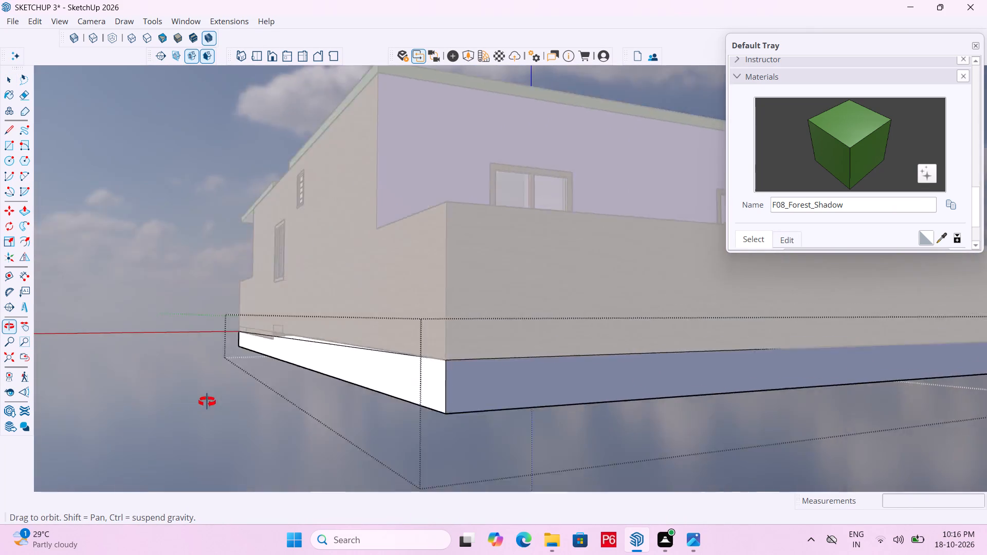
{"action": "middle_click_drag", "start_coordinate": [207, 402], "coordinate": [113, 425]}
{"action": "middle_click_drag", "start_coordinate": [655, 398], "coordinate": [246, 377]}
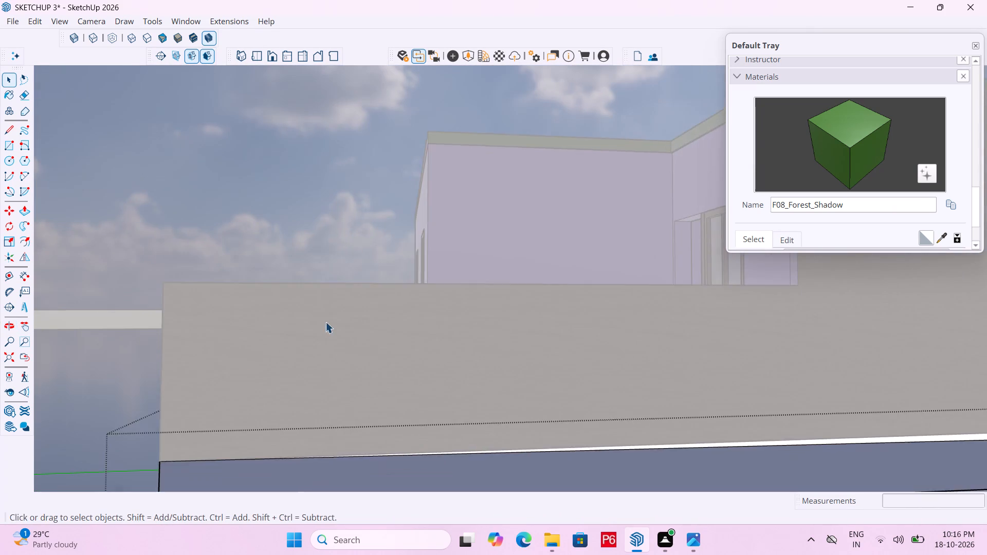
{"action": "scroll", "coordinate": [313, 326], "scroll_direction": "down", "scroll_amount": 5}
{"action": "middle_click_drag", "start_coordinate": [829, 405], "coordinate": [651, 409]}
{"action": "scroll", "coordinate": [504, 355], "scroll_direction": "down", "scroll_amount": 4}
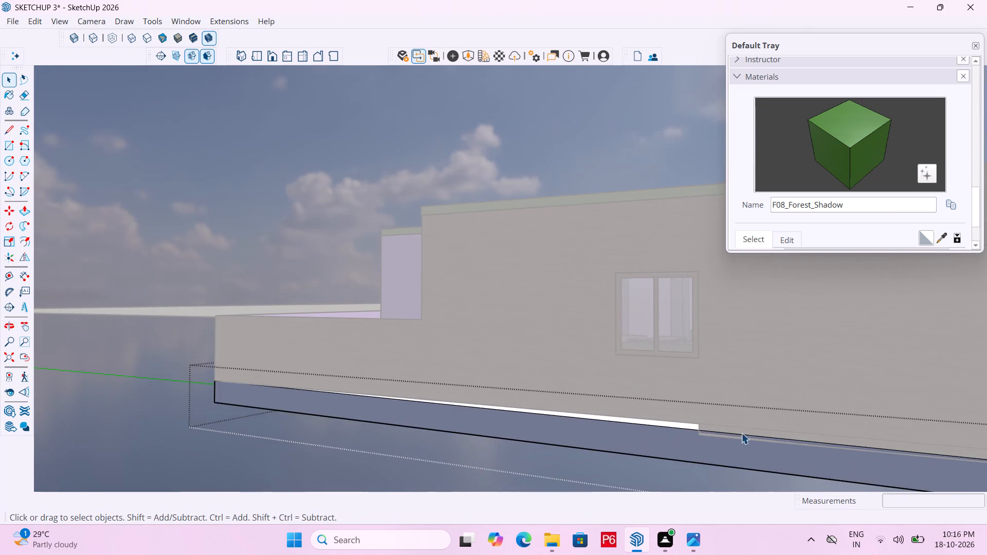
{"action": "middle_click_drag", "start_coordinate": [741, 433], "coordinate": [936, 456]}
{"action": "middle_click_drag", "start_coordinate": [883, 412], "coordinate": [883, 411]}
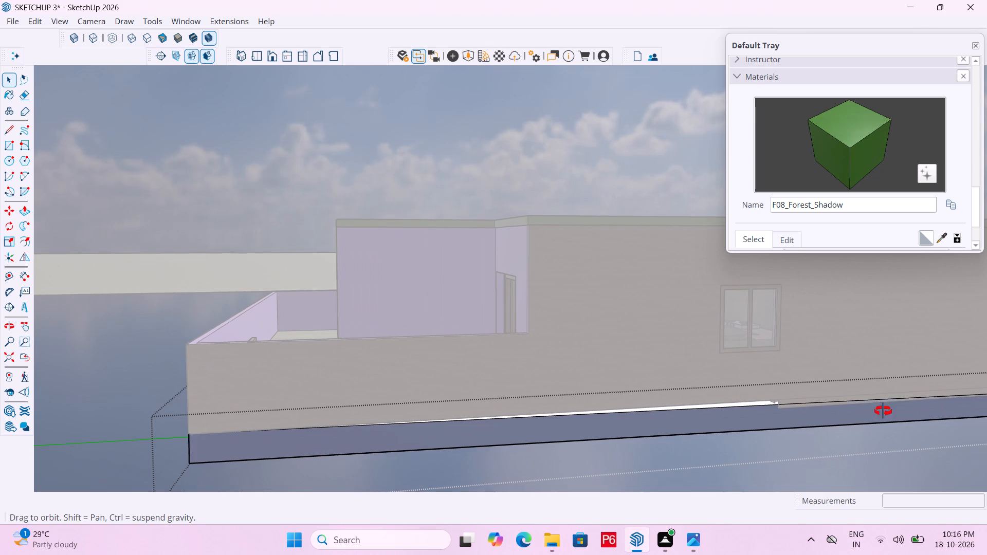
{"action": "middle_click_drag", "start_coordinate": [883, 411], "coordinate": [340, 376]}
{"action": "scroll", "coordinate": [484, 352], "scroll_direction": "down", "scroll_amount": 3}
{"action": "scroll", "coordinate": [832, 416], "scroll_direction": "down", "scroll_amount": 4}
{"action": "middle_click_drag", "start_coordinate": [837, 408], "coordinate": [564, 448]}
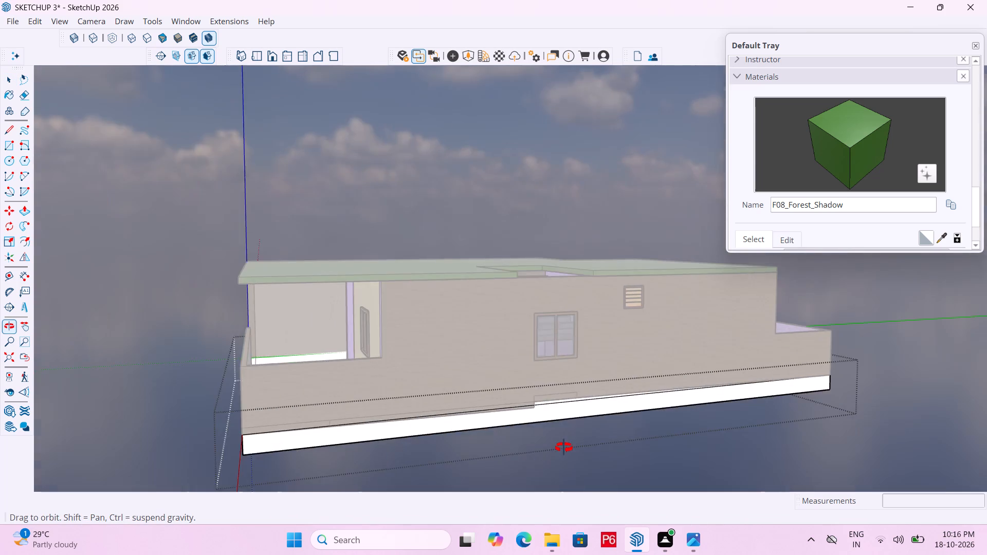
{"action": "middle_click_drag", "start_coordinate": [564, 448], "coordinate": [678, 312]}
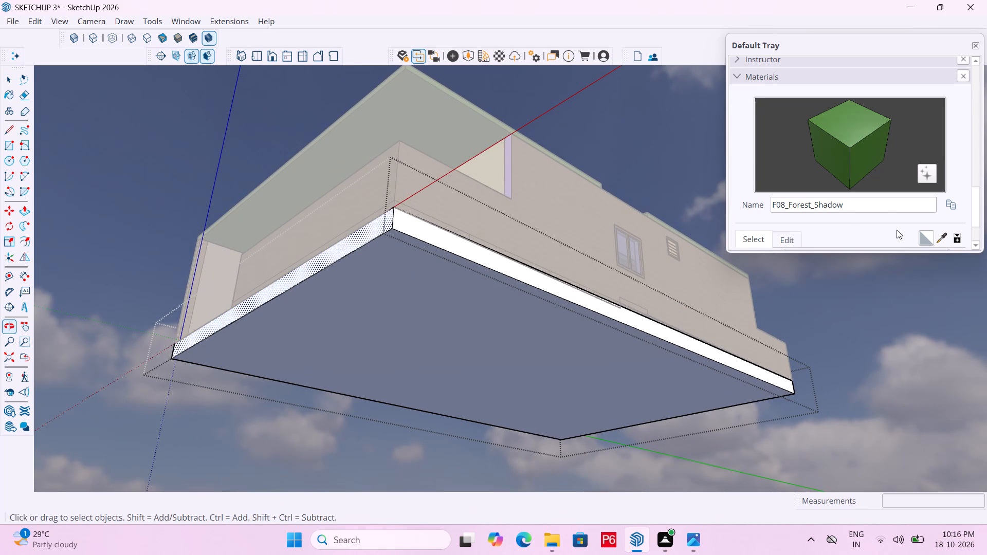
Paint the plinth's front face and adjoining long side face with M06_Steel_Smoke from the Solid Colors collection.
{"action": "scroll", "coordinate": [907, 219], "scroll_direction": "down", "scroll_amount": 3}
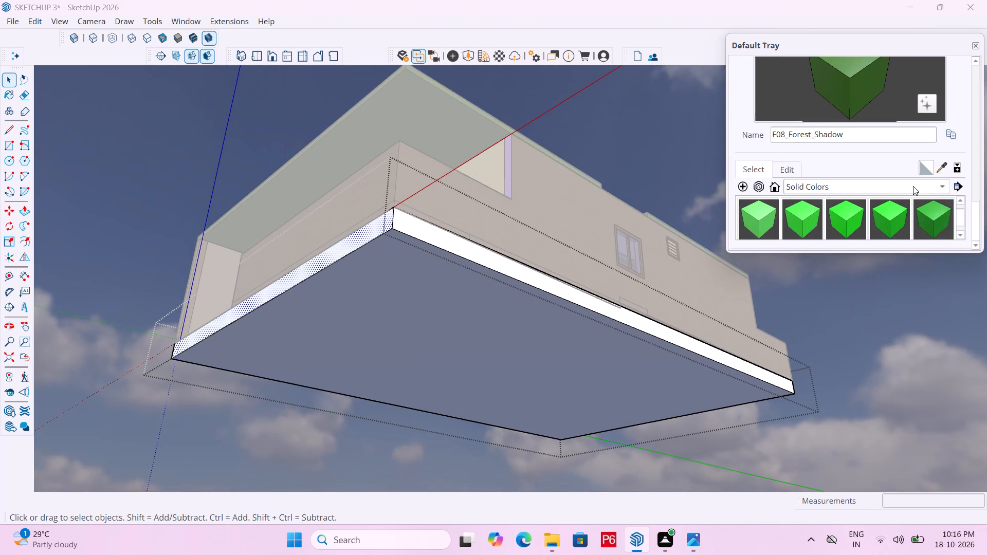
{"action": "left_click", "coordinate": [913, 186]}
{"action": "left_click", "coordinate": [828, 186]}
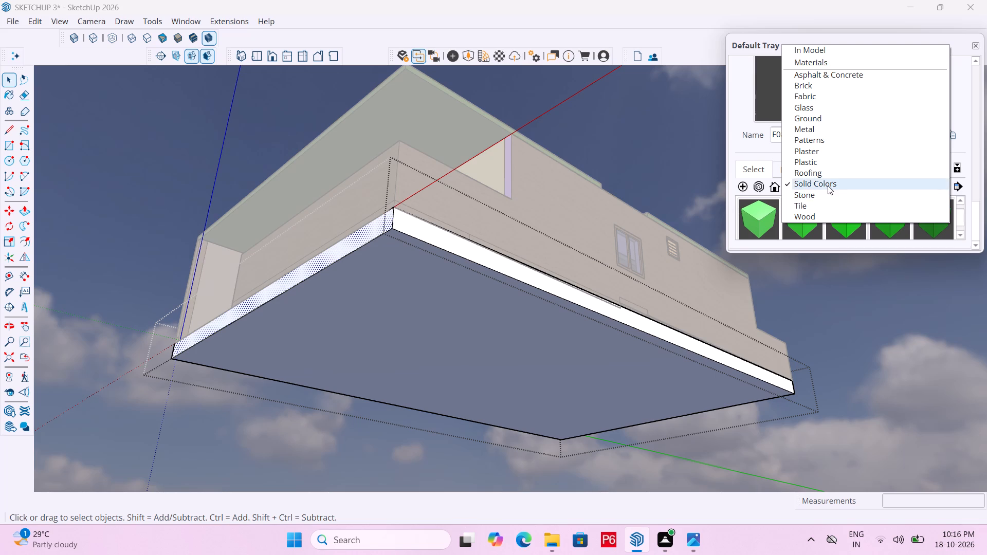
{"action": "scroll", "coordinate": [834, 212], "scroll_direction": "down", "scroll_amount": 11}
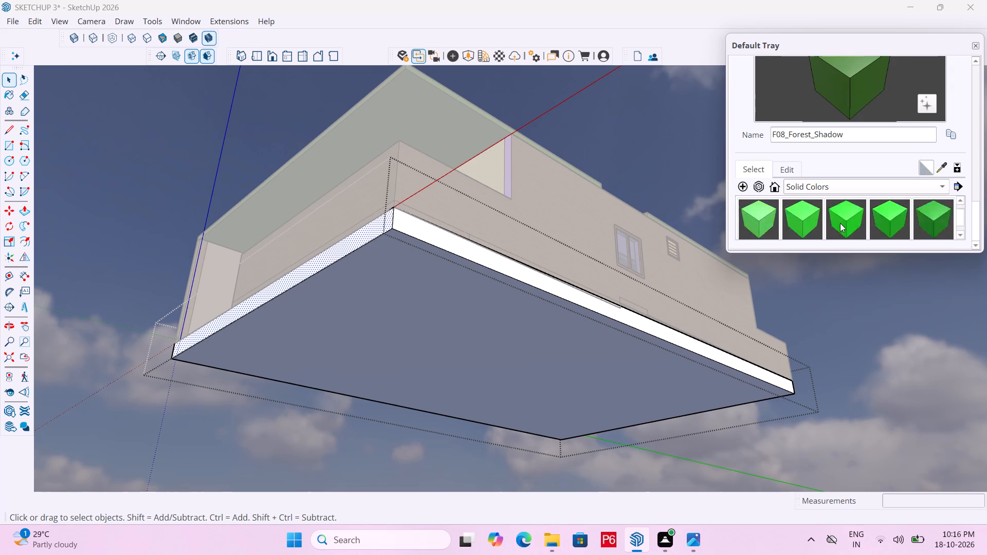
{"action": "scroll", "coordinate": [840, 223], "scroll_direction": "down", "scroll_amount": 10}
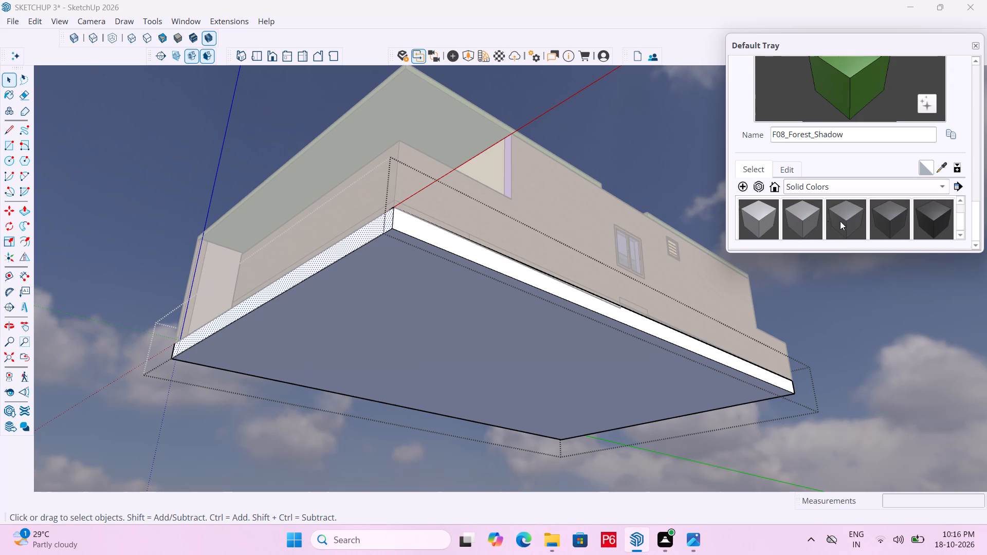
{"action": "left_click", "coordinate": [841, 221]}
{"action": "left_click", "coordinate": [516, 287]}
{"action": "left_click", "coordinate": [520, 274]}
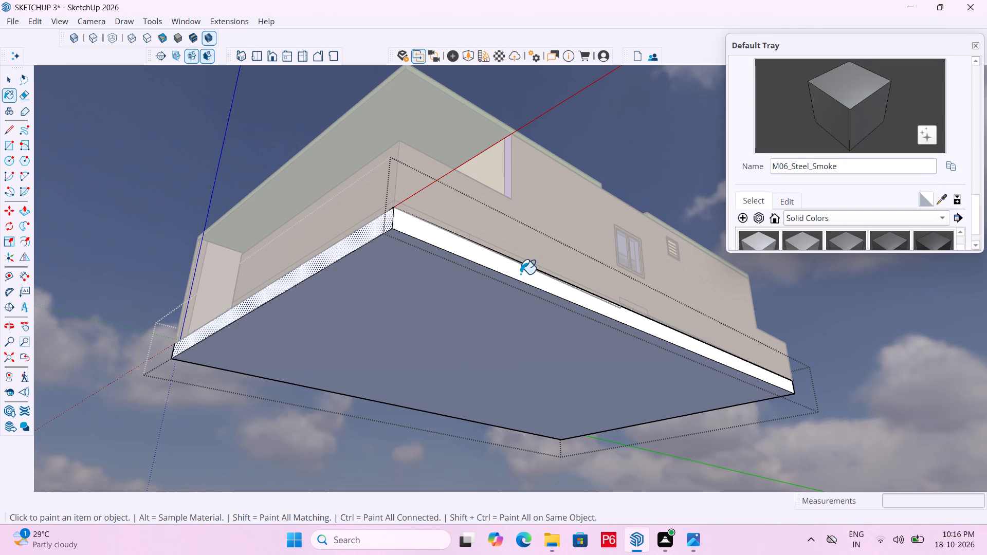
{"action": "left_click", "coordinate": [389, 224]}
Paint the plinth's opposite long side face and rear face with M06_Steel_Smoke, and leave the group.
{"action": "middle_click_drag", "start_coordinate": [352, 249], "coordinate": [986, 358]}
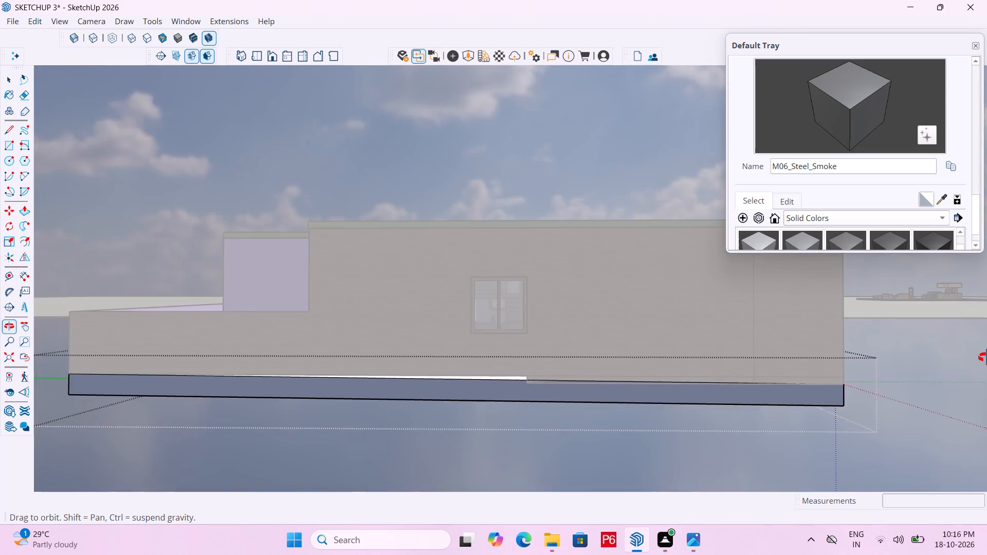
{"action": "middle_click_drag", "start_coordinate": [986, 358], "coordinate": [850, 357]}
{"action": "left_click", "coordinate": [654, 411]}
{"action": "middle_click_drag", "start_coordinate": [473, 414], "coordinate": [663, 400]}
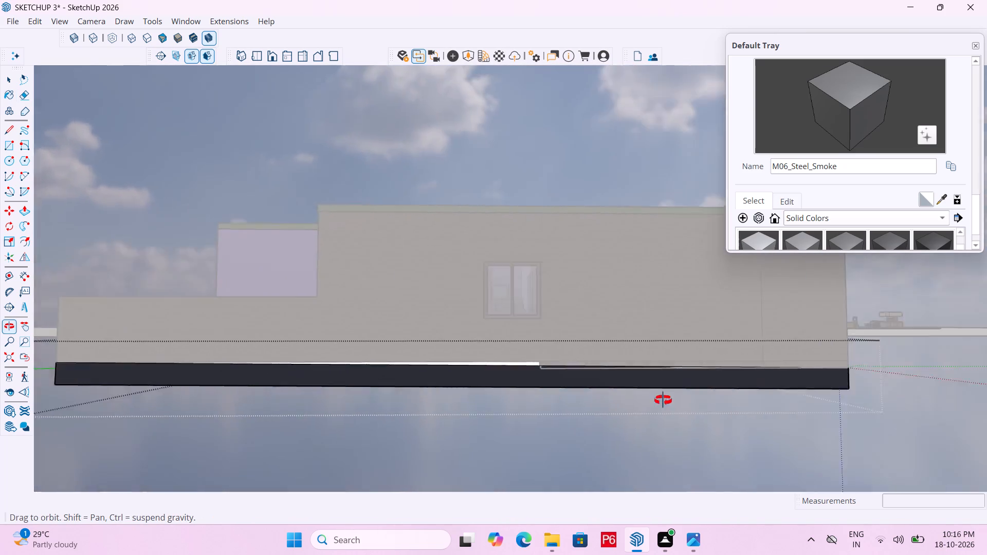
{"action": "middle_click_drag", "start_coordinate": [663, 400], "coordinate": [936, 393]}
{"action": "left_click", "coordinate": [612, 376]}
{"action": "key", "text": "space"}
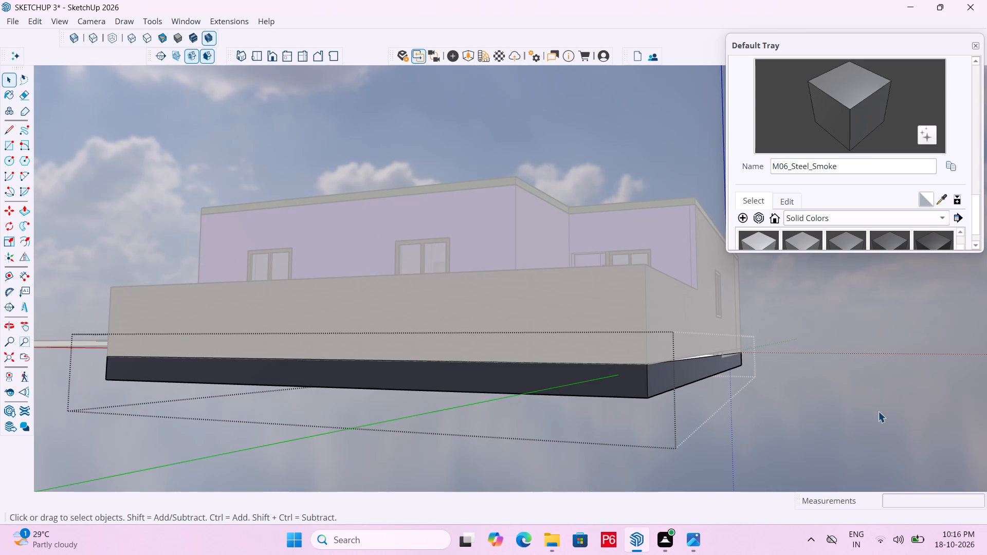
{"action": "left_click", "coordinate": [884, 409]}
{"action": "left_click", "coordinate": [884, 409]}
Save the house model.
{"action": "middle_click_drag", "start_coordinate": [881, 373], "coordinate": [288, 404]}
{"action": "scroll", "coordinate": [309, 375], "scroll_direction": "down", "scroll_amount": 6}
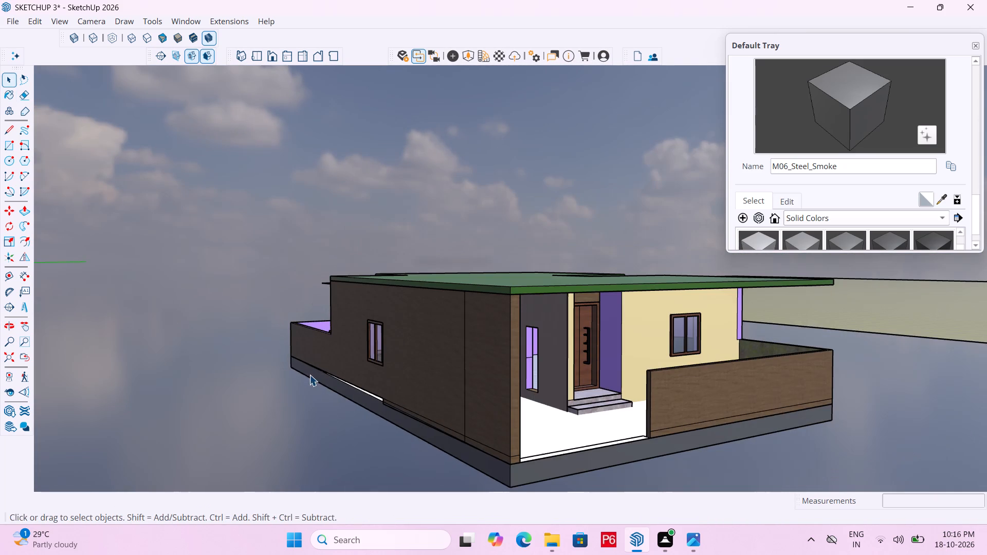
{"action": "scroll", "coordinate": [373, 412], "scroll_direction": "up", "scroll_amount": 1}
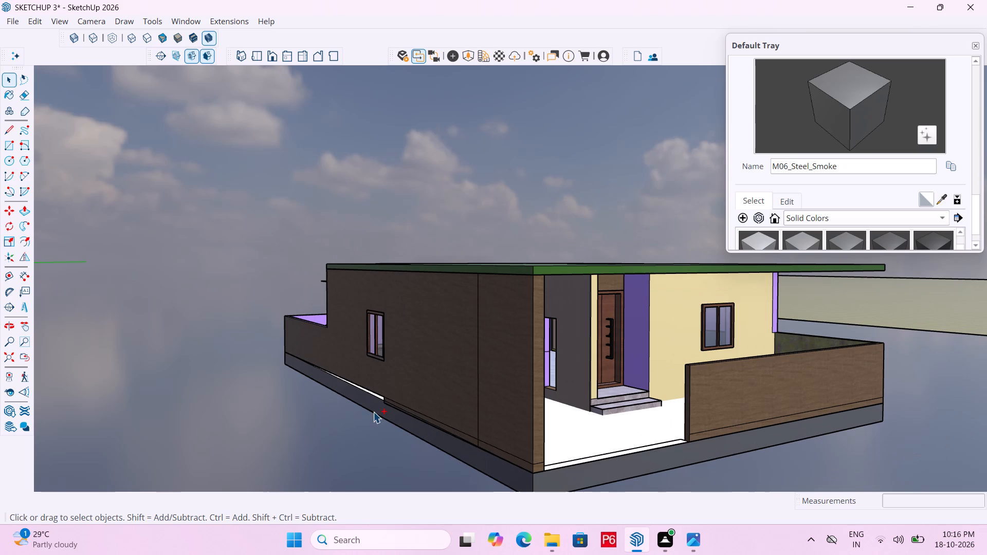
{"action": "key", "text": "ctrl+s"}
{"action": "key", "text": "ctrl+s"}
{"action": "key", "text": "ctrl+s"}
{"action": "key", "text": "ctrl+s"}
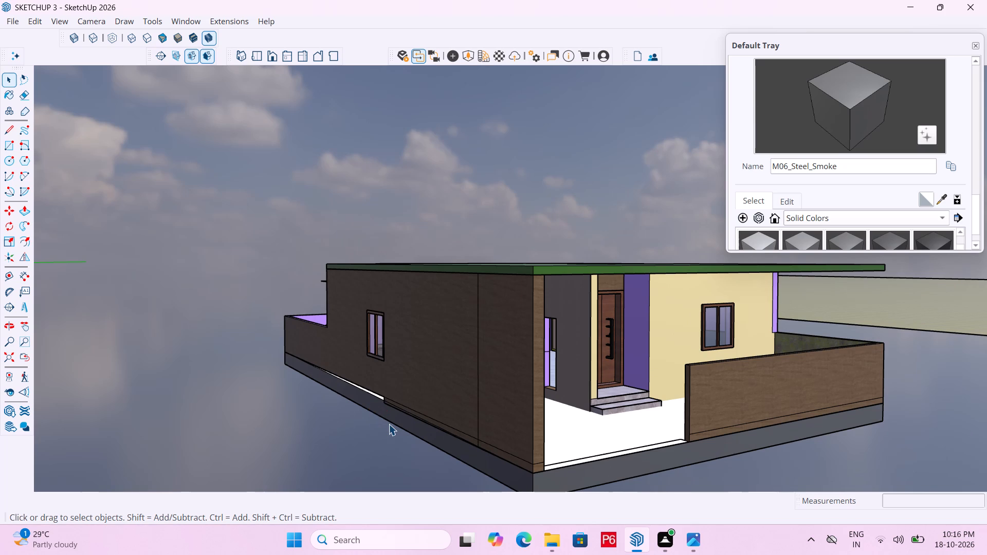
Examine the joint between the side wall's stepped lower edge and the plinth below the window.
{"action": "middle_click_drag", "start_coordinate": [370, 381], "coordinate": [669, 370]}
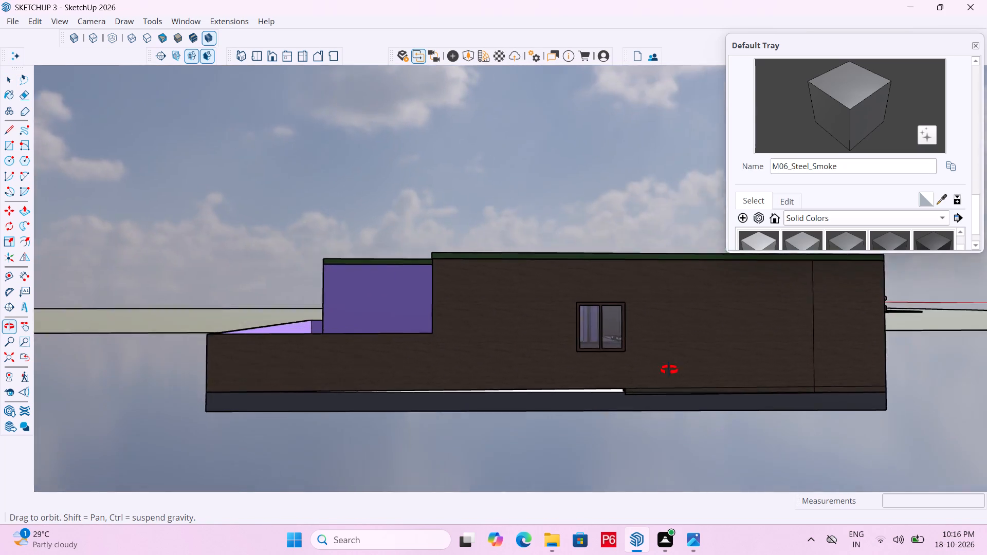
{"action": "middle_click_drag", "start_coordinate": [669, 370], "coordinate": [656, 416]}
{"action": "scroll", "coordinate": [607, 431], "scroll_direction": "up", "scroll_amount": 8}
{"action": "middle_click_drag", "start_coordinate": [641, 419], "coordinate": [800, 385]}
{"action": "scroll", "coordinate": [800, 385], "scroll_direction": "up", "scroll_amount": 4}
{"action": "scroll", "coordinate": [772, 326], "scroll_direction": "up", "scroll_amount": 6}
{"action": "middle_click_drag", "start_coordinate": [775, 322], "coordinate": [800, 288]}
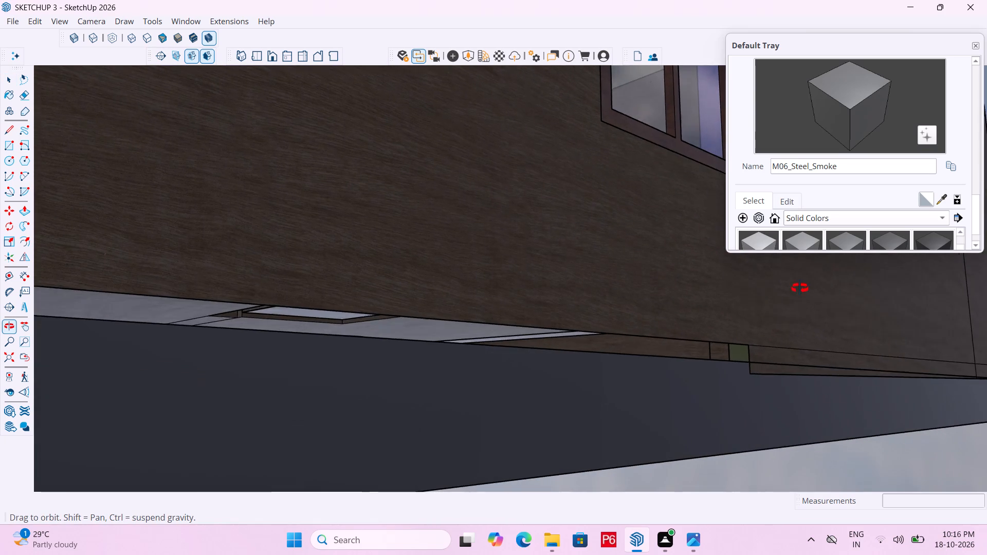
{"action": "middle_click_drag", "start_coordinate": [800, 288], "coordinate": [360, 269]}
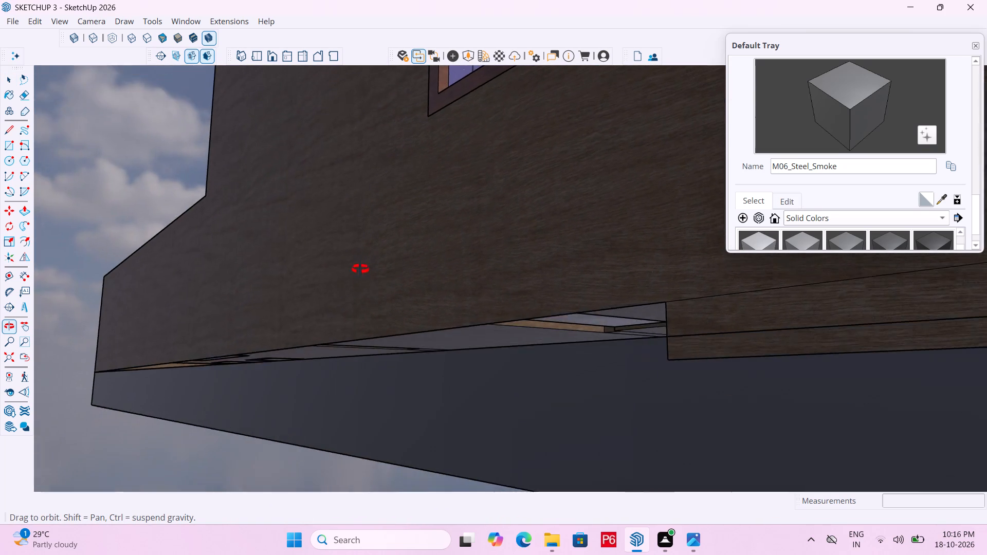
{"action": "middle_click_drag", "start_coordinate": [360, 269], "coordinate": [447, 308]}
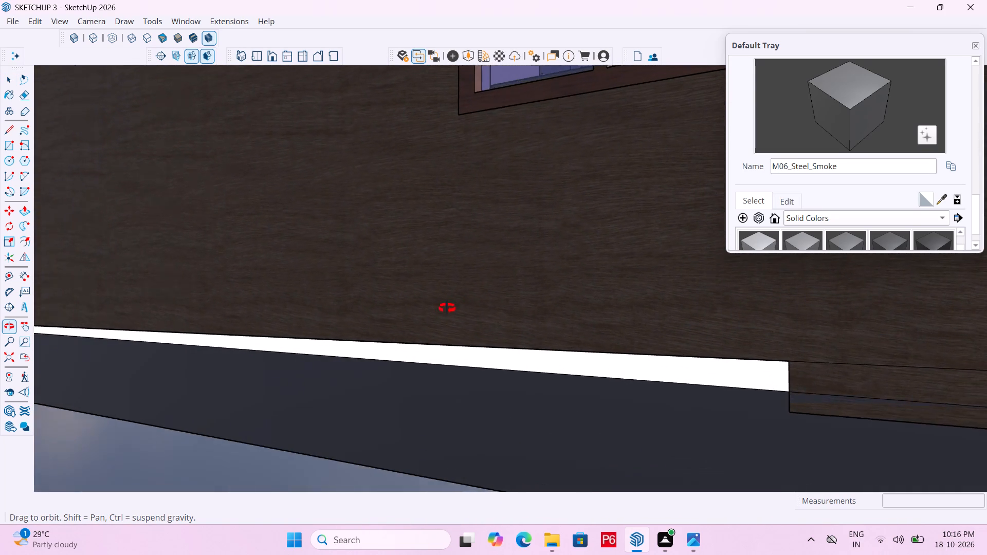
{"action": "middle_click_drag", "start_coordinate": [447, 308], "coordinate": [292, 263]}
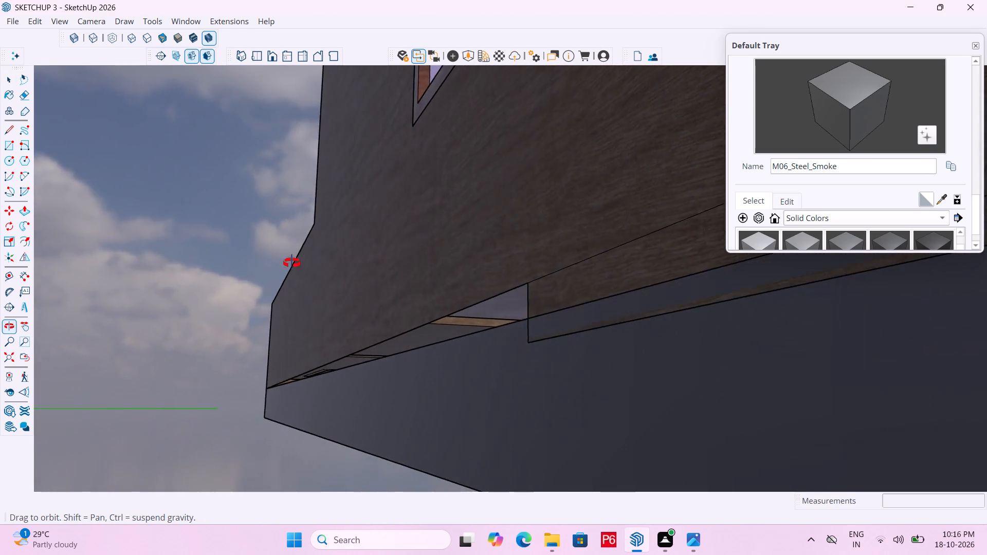
{"action": "middle_click_drag", "start_coordinate": [292, 263], "coordinate": [578, 270]}
{"action": "middle_click_drag", "start_coordinate": [694, 251], "coordinate": [510, 333]}
{"action": "scroll", "coordinate": [521, 307], "scroll_direction": "up", "scroll_amount": 1}
{"action": "scroll", "coordinate": [578, 271], "scroll_direction": "down", "scroll_amount": 5}
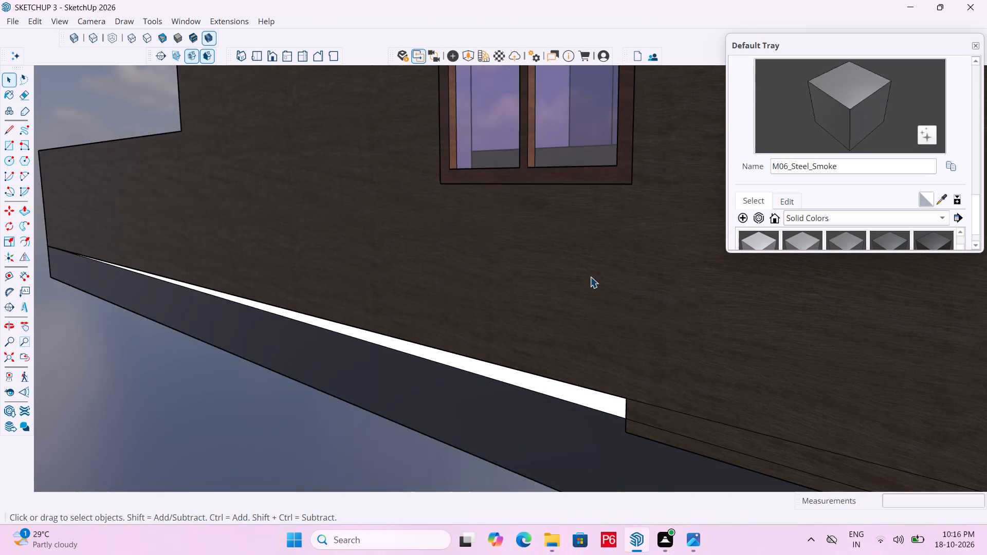
{"action": "middle_click_drag", "start_coordinate": [618, 446], "coordinate": [740, 440]}
{"action": "scroll", "coordinate": [762, 434], "scroll_direction": "up", "scroll_amount": 4}
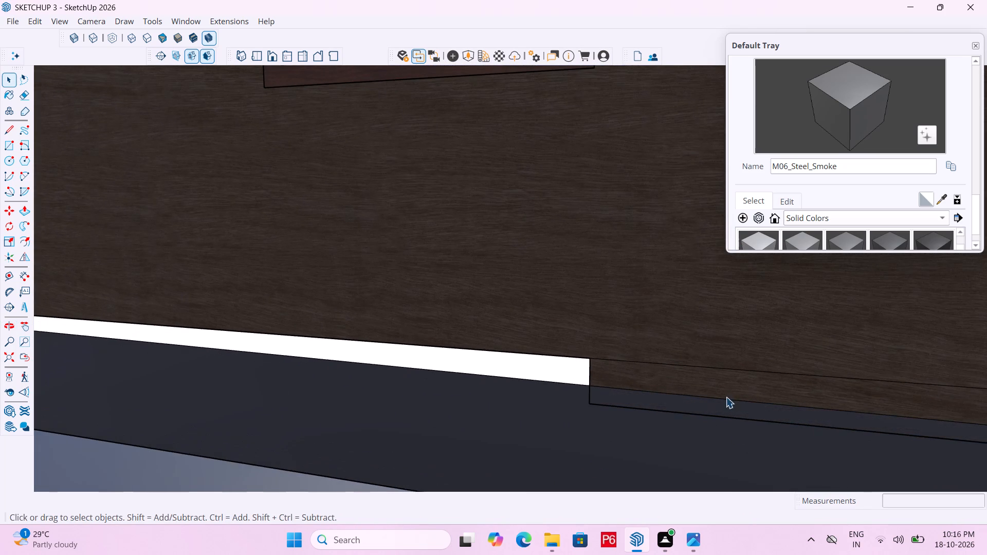
{"action": "scroll", "coordinate": [776, 408], "scroll_direction": "down", "scroll_amount": 6}
Open the wood-finished side wall above the plinth for editing.
{"action": "key", "text": "space"}
{"action": "double_click", "coordinate": [710, 368]}
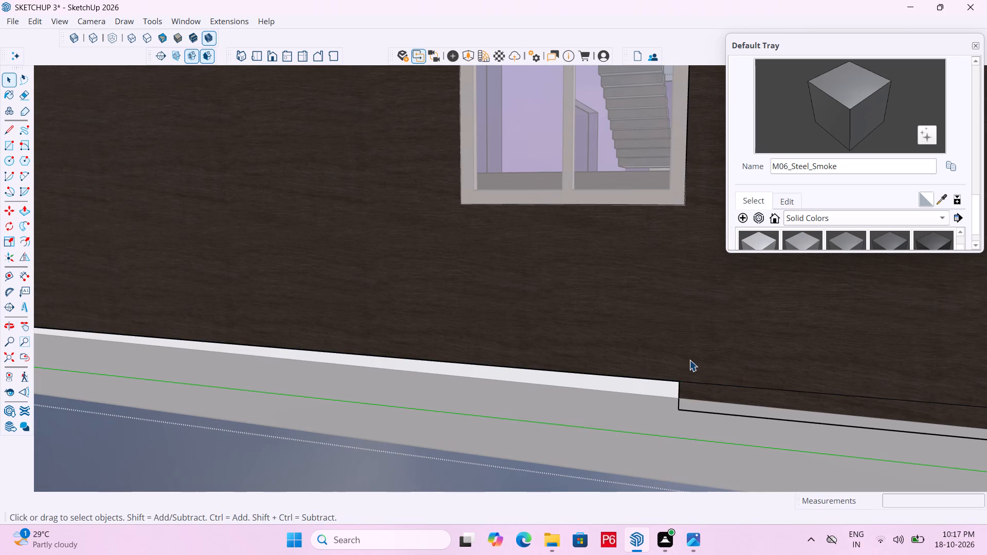
{"action": "double_click", "coordinate": [689, 360]}
{"action": "scroll", "coordinate": [643, 413], "scroll_direction": "up", "scroll_amount": 5}
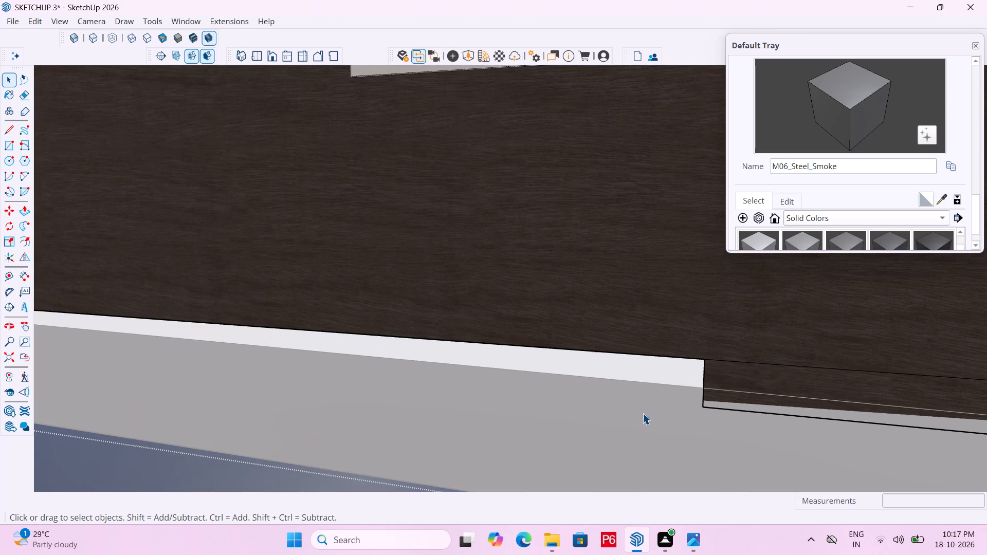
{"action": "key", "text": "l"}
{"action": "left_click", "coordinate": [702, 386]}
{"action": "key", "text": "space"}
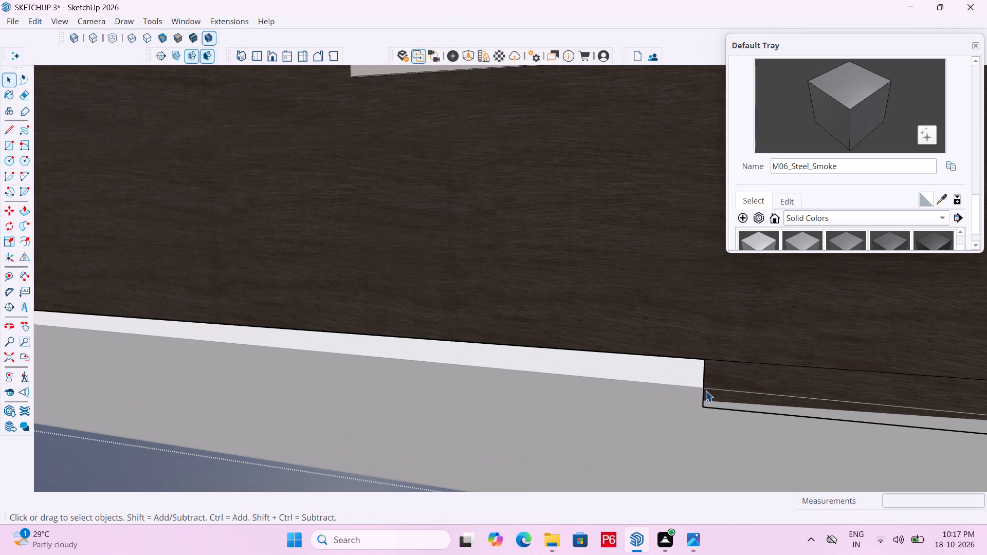
Draw a line about 29' 8" long from the wall's lower step along the plinth's top edge to fill the tapered gap.
{"action": "key", "text": "l"}
{"action": "left_click", "coordinate": [703, 388]}
{"action": "scroll", "coordinate": [634, 354], "scroll_direction": "down", "scroll_amount": 3}
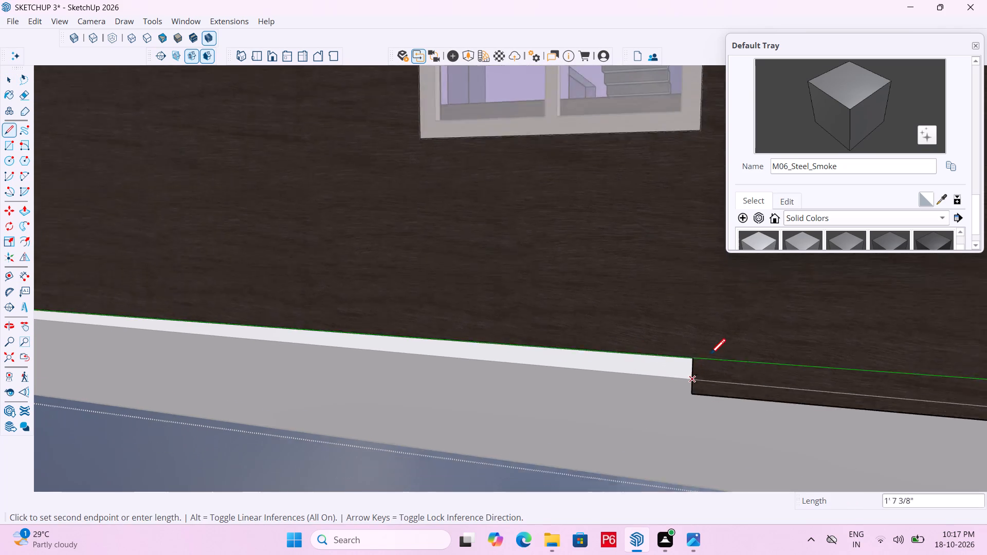
{"action": "scroll", "coordinate": [710, 356], "scroll_direction": "down", "scroll_amount": 3}
{"action": "scroll", "coordinate": [831, 373], "scroll_direction": "down", "scroll_amount": 6}
{"action": "scroll", "coordinate": [735, 365], "scroll_direction": "down", "scroll_amount": 5}
{"action": "scroll", "coordinate": [300, 329], "scroll_direction": "up", "scroll_amount": 5}
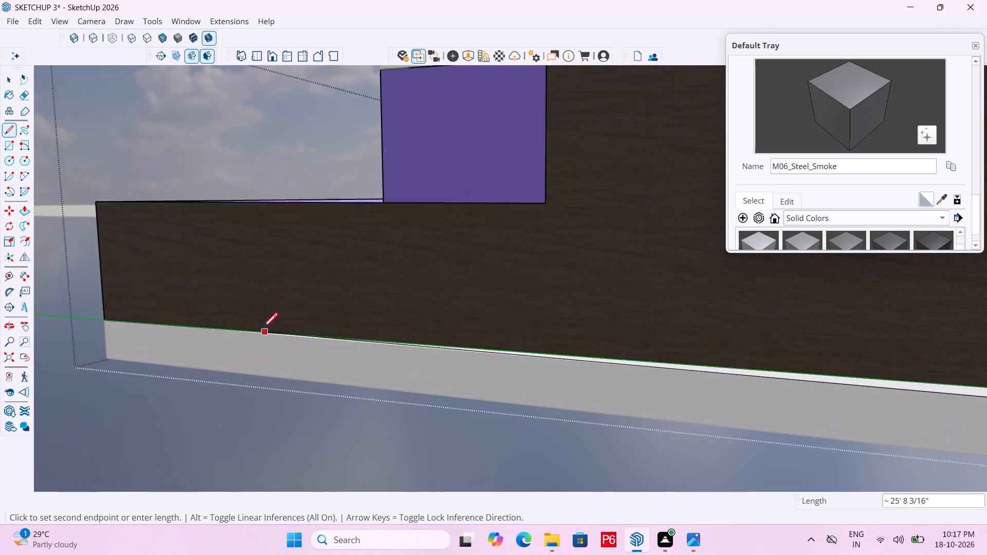
{"action": "scroll", "coordinate": [262, 330], "scroll_direction": "up", "scroll_amount": 7}
{"action": "left_click", "coordinate": [142, 325]}
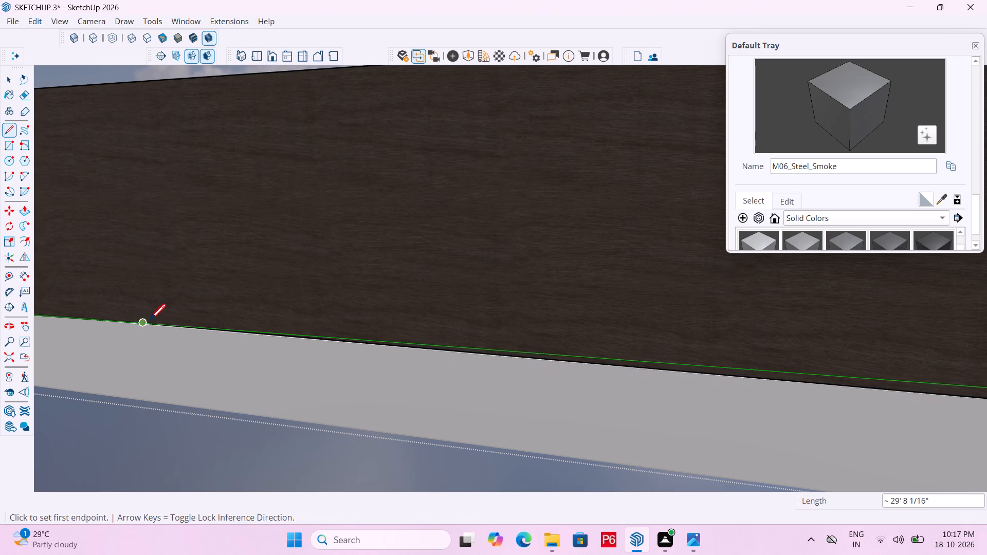
Erase the leftover edges between the filled strip and the side wall around the step.
{"action": "scroll", "coordinate": [222, 283], "scroll_direction": "down", "scroll_amount": 6}
{"action": "scroll", "coordinate": [166, 321], "scroll_direction": "down", "scroll_amount": 7}
{"action": "scroll", "coordinate": [767, 416], "scroll_direction": "up", "scroll_amount": 9}
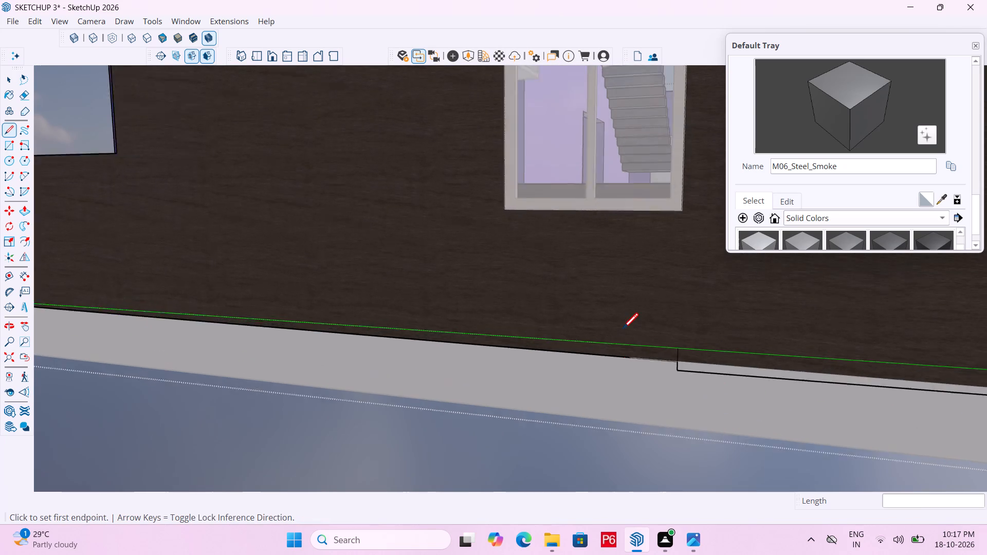
{"action": "scroll", "coordinate": [623, 330], "scroll_direction": "up", "scroll_amount": 6}
{"action": "key", "text": "e"}
{"action": "left_click_drag", "start_coordinate": [636, 353], "coordinate": [634, 356]}
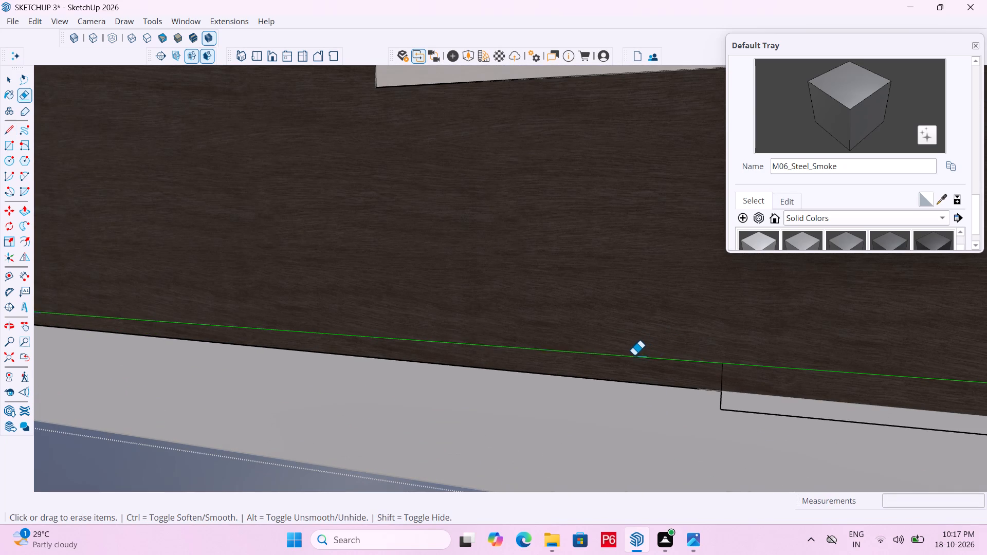
{"action": "left_click_drag", "start_coordinate": [634, 356], "coordinate": [632, 360]}
{"action": "scroll", "coordinate": [630, 316], "scroll_direction": "down", "scroll_amount": 4}
{"action": "left_click_drag", "start_coordinate": [707, 361], "coordinate": [717, 361]}
{"action": "left_click", "coordinate": [717, 361]}
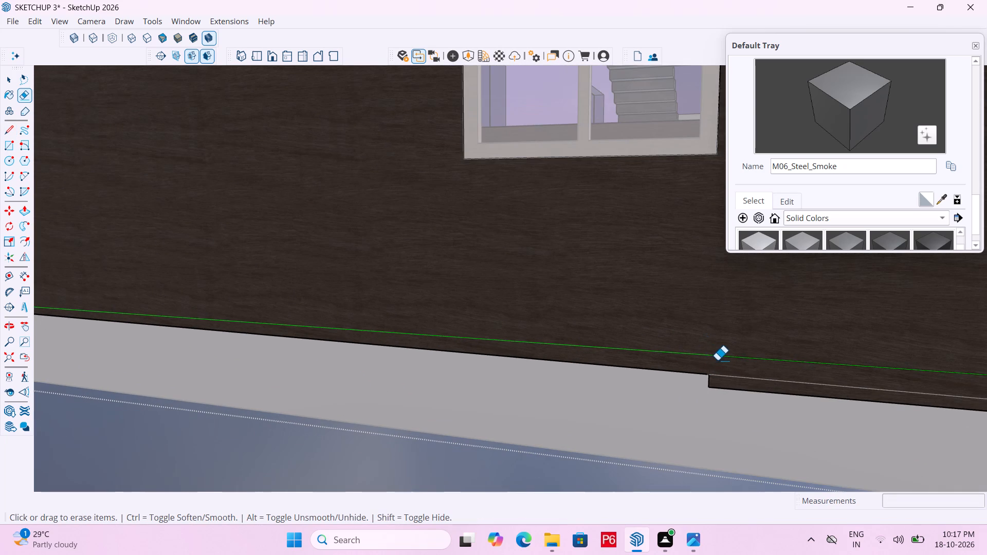
Save the house model and leave the side wall's group.
{"action": "scroll", "coordinate": [635, 377], "scroll_direction": "down", "scroll_amount": 6}
{"action": "scroll", "coordinate": [565, 393], "scroll_direction": "down", "scroll_amount": 12}
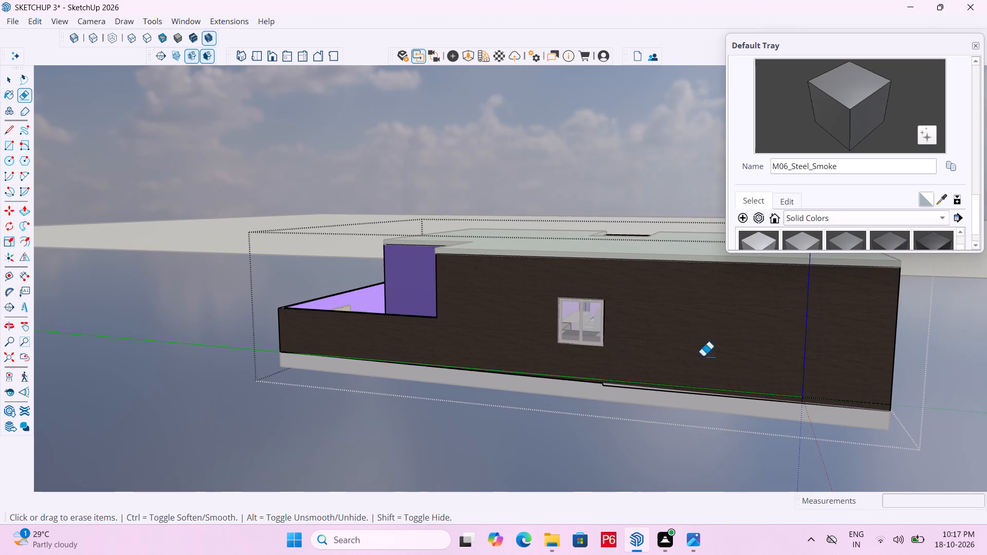
{"action": "middle_click_drag", "start_coordinate": [810, 356], "coordinate": [537, 367]}
{"action": "key", "text": "ctrl+s"}
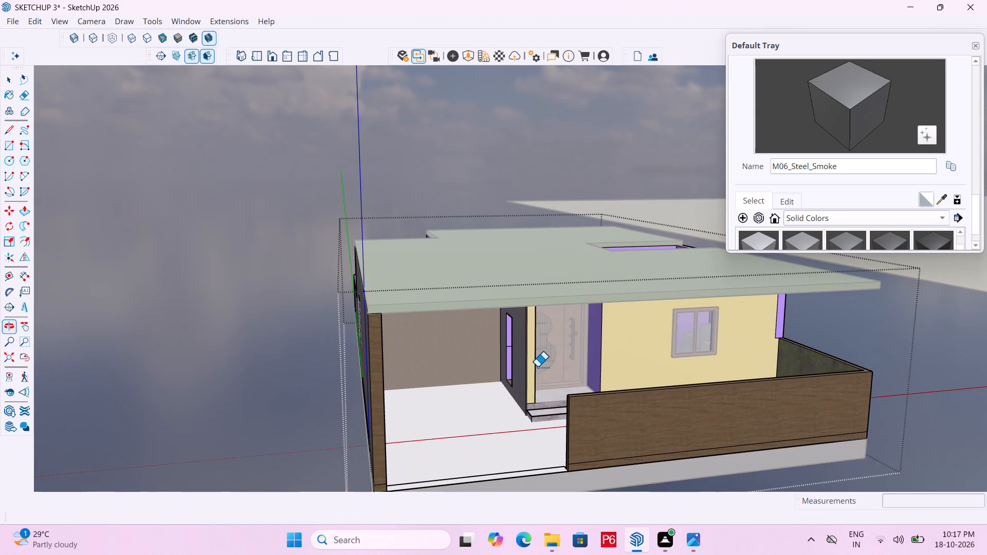
{"action": "key", "text": "ctrl+s"}
{"action": "key", "text": "ctrl+s"}
{"action": "key", "text": "space"}
{"action": "key", "text": "space"}
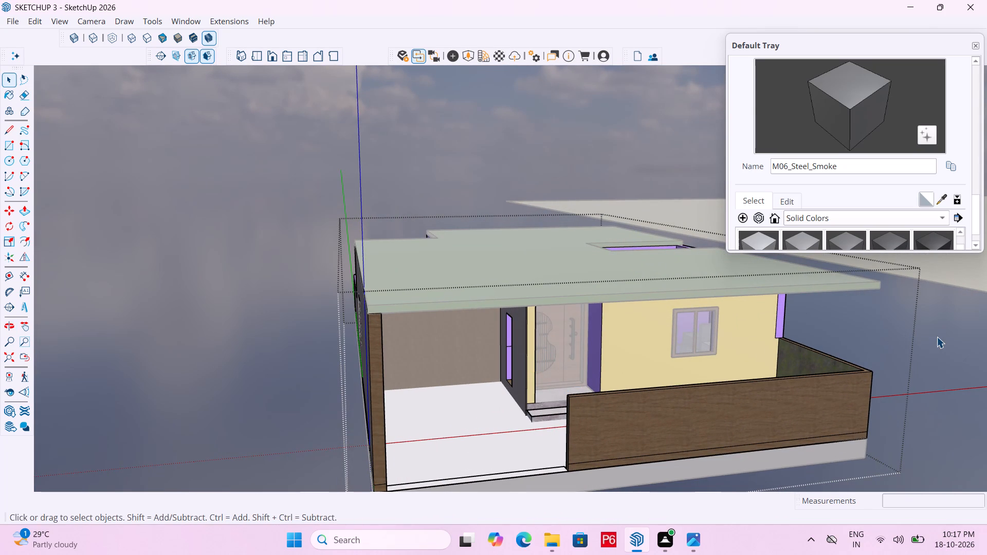
{"action": "double_click", "coordinate": [937, 337]}
{"action": "double_click", "coordinate": [937, 337]}
On the opposite side wall, draw a vertical edge about 3 1/2" long at the step below the window, down to the plinth's top.
{"action": "middle_click_drag", "start_coordinate": [968, 344], "coordinate": [753, 344]}
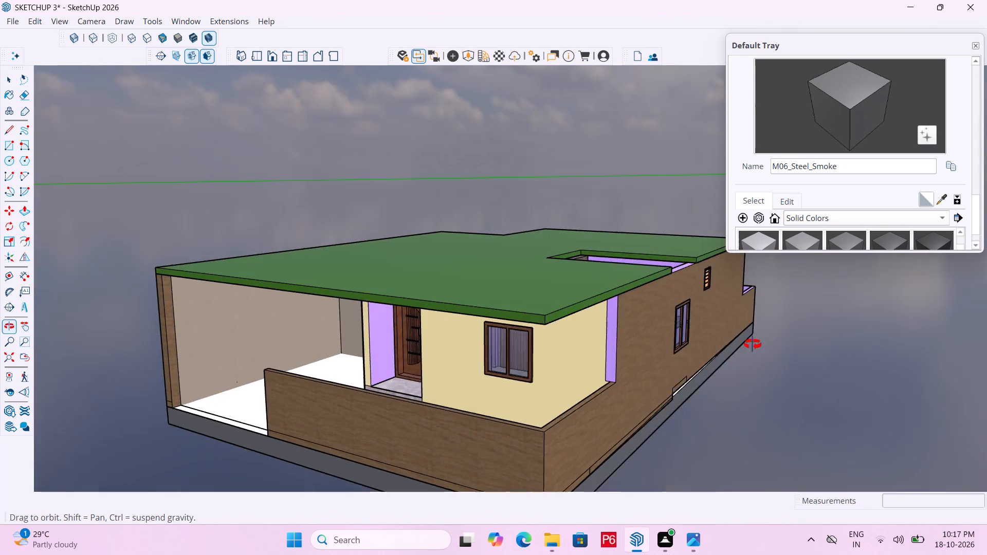
{"action": "middle_click_drag", "start_coordinate": [753, 344], "coordinate": [787, 347]}
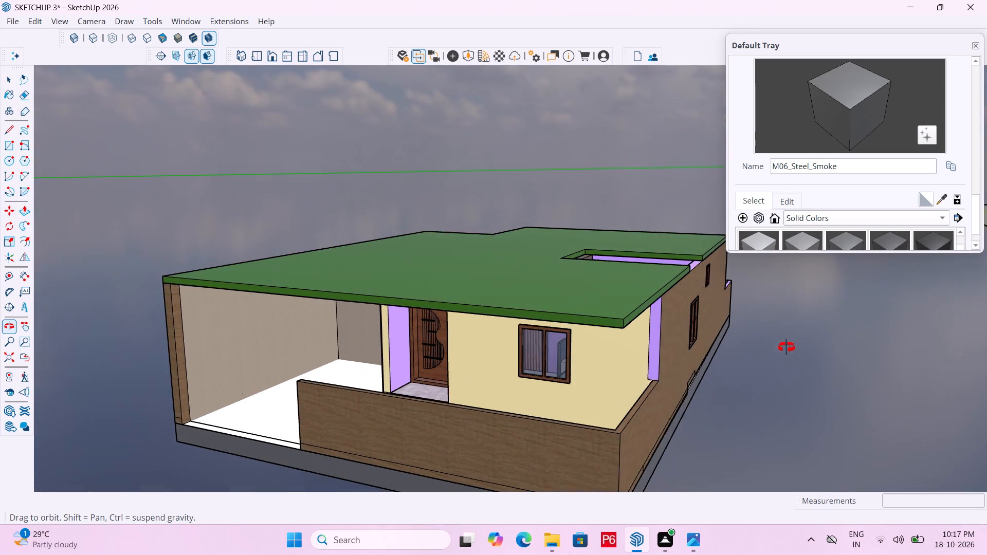
{"action": "middle_click_drag", "start_coordinate": [787, 347], "coordinate": [783, 349]}
{"action": "left_click", "coordinate": [818, 349]}
{"action": "scroll", "coordinate": [662, 342], "scroll_direction": "down", "scroll_amount": 4}
{"action": "middle_click_drag", "start_coordinate": [660, 365], "coordinate": [589, 327]}
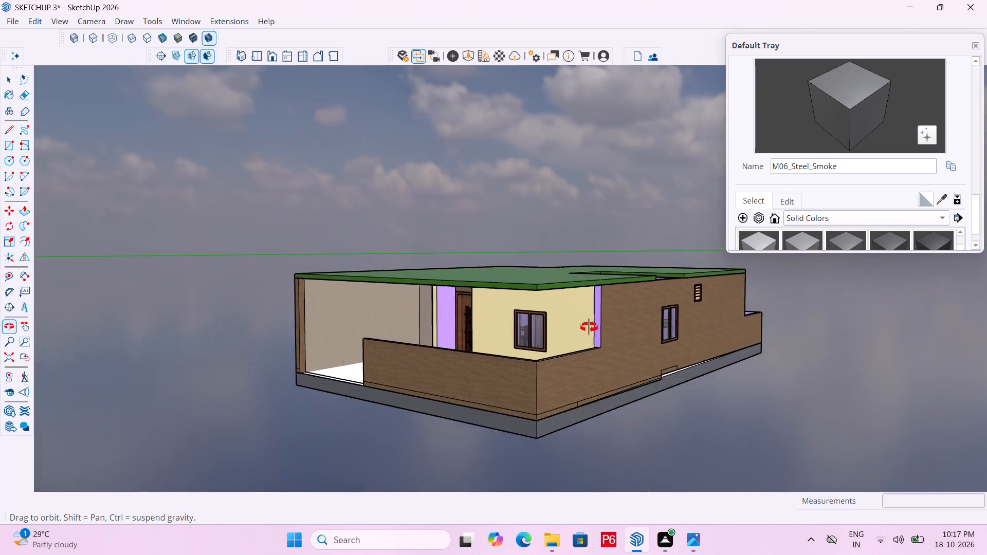
{"action": "middle_click_drag", "start_coordinate": [589, 327], "coordinate": [469, 320]}
{"action": "scroll", "coordinate": [661, 412], "scroll_direction": "up", "scroll_amount": 10}
{"action": "scroll", "coordinate": [559, 374], "scroll_direction": "up", "scroll_amount": 3}
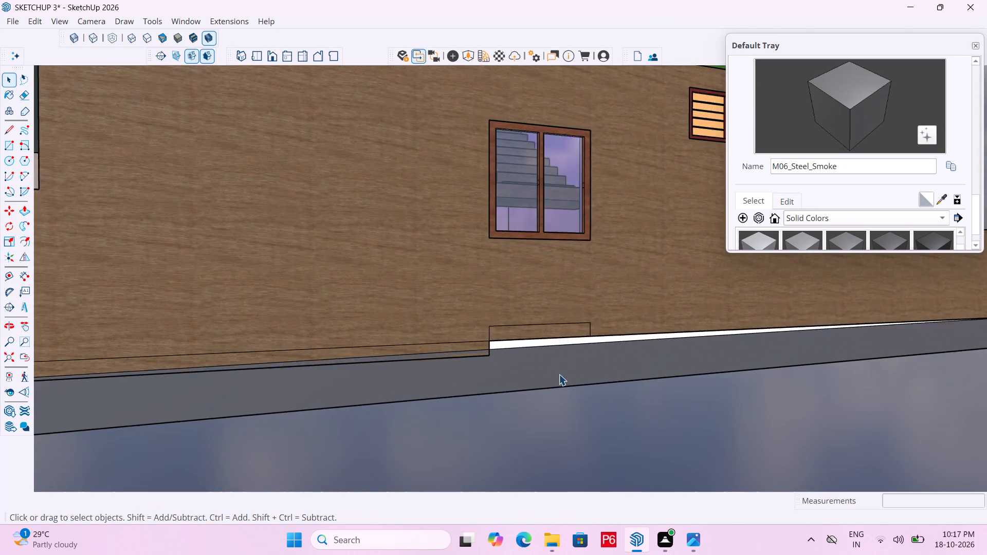
{"action": "middle_click_drag", "start_coordinate": [550, 370], "coordinate": [353, 362]}
{"action": "middle_click_drag", "start_coordinate": [351, 375], "coordinate": [380, 376]}
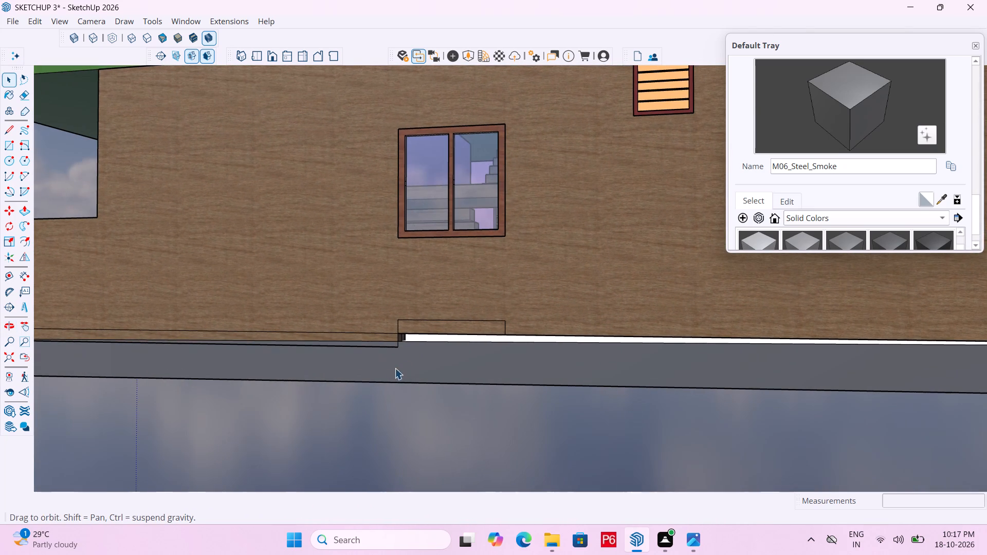
{"action": "key", "text": "l"}
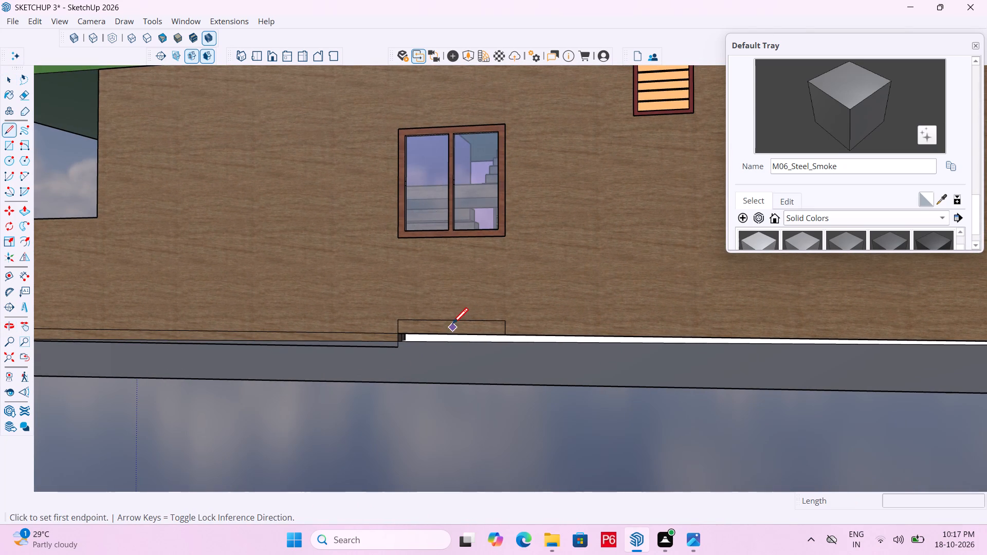
{"action": "scroll", "coordinate": [451, 324], "scroll_direction": "up", "scroll_amount": 12}
{"action": "left_click", "coordinate": [314, 343]}
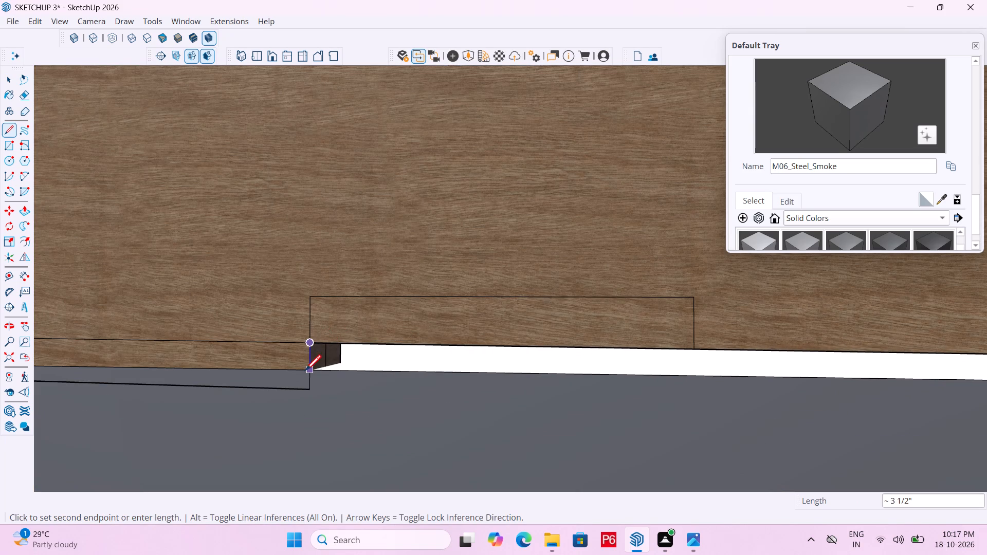
{"action": "left_click", "coordinate": [307, 373]}
Continue the line along the plinth's top edge to the wall's far bottom corner.
{"action": "scroll", "coordinate": [293, 345], "scroll_direction": "down", "scroll_amount": 7}
{"action": "scroll", "coordinate": [207, 323], "scroll_direction": "down", "scroll_amount": 14}
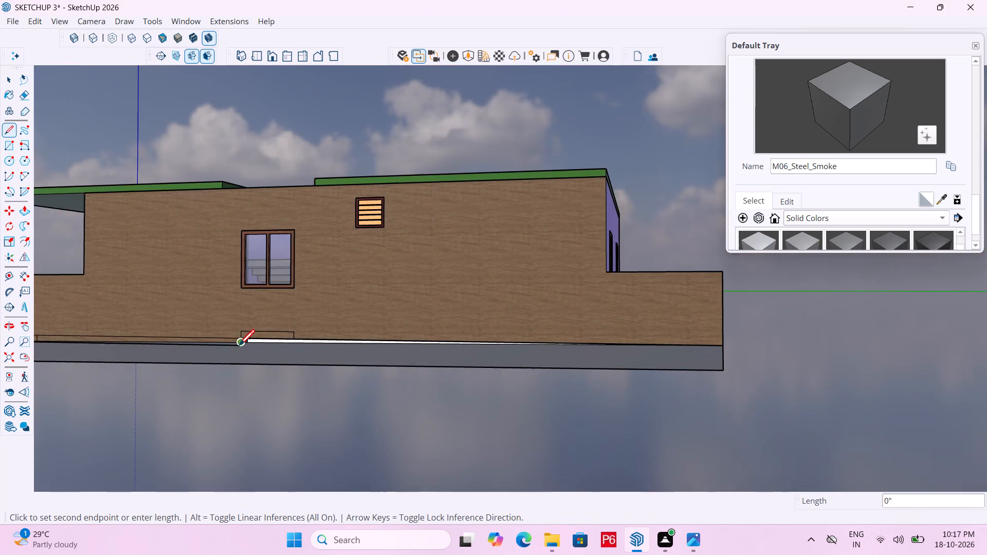
{"action": "scroll", "coordinate": [582, 326], "scroll_direction": "up", "scroll_amount": 11}
{"action": "scroll", "coordinate": [867, 372], "scroll_direction": "up", "scroll_amount": 6}
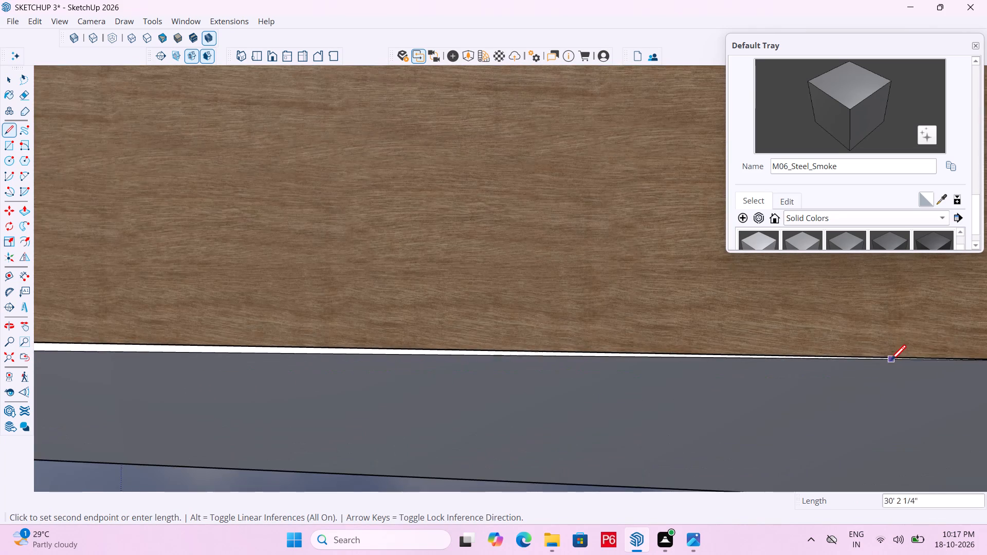
{"action": "scroll", "coordinate": [938, 345], "scroll_direction": "up", "scroll_amount": 4}
{"action": "scroll", "coordinate": [599, 392], "scroll_direction": "down", "scroll_amount": 6}
{"action": "scroll", "coordinate": [930, 376], "scroll_direction": "up", "scroll_amount": 6}
{"action": "scroll", "coordinate": [795, 400], "scroll_direction": "up", "scroll_amount": 6}
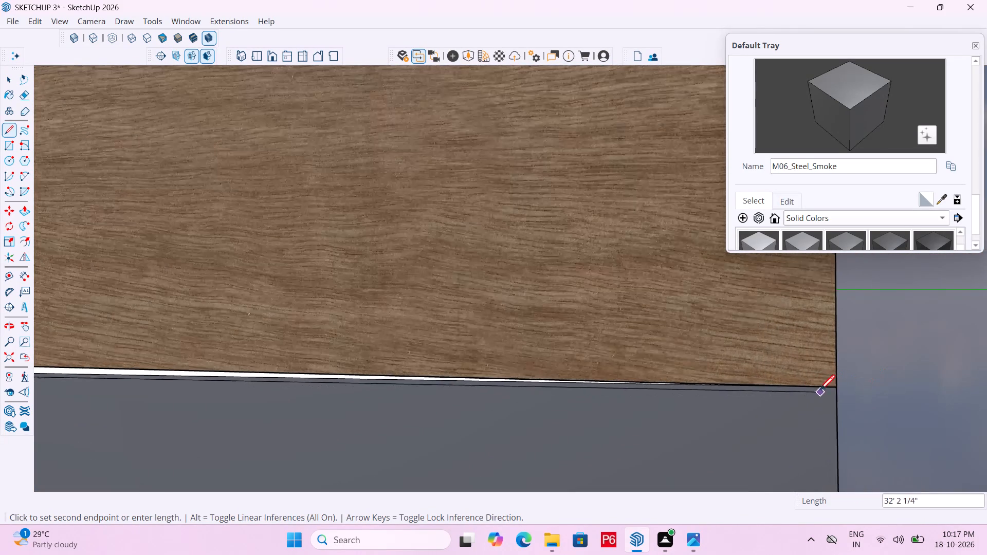
{"action": "left_click", "coordinate": [836, 384]}
Draw the returning line along the wall's lower edge to the step corner, closing the gap with a face.
{"action": "scroll", "coordinate": [844, 381], "scroll_direction": "down", "scroll_amount": 6}
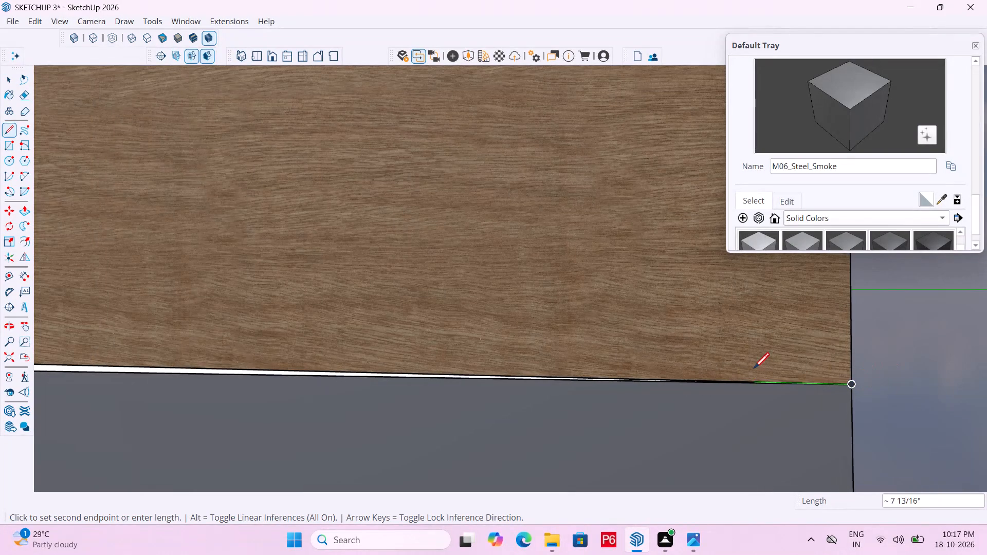
{"action": "scroll", "coordinate": [763, 370], "scroll_direction": "down", "scroll_amount": 5}
{"action": "scroll", "coordinate": [955, 361], "scroll_direction": "down", "scroll_amount": 7}
{"action": "scroll", "coordinate": [875, 370], "scroll_direction": "down", "scroll_amount": 6}
{"action": "scroll", "coordinate": [424, 358], "scroll_direction": "up", "scroll_amount": 4}
{"action": "scroll", "coordinate": [718, 329], "scroll_direction": "down", "scroll_amount": 6}
{"action": "scroll", "coordinate": [876, 336], "scroll_direction": "up", "scroll_amount": 5}
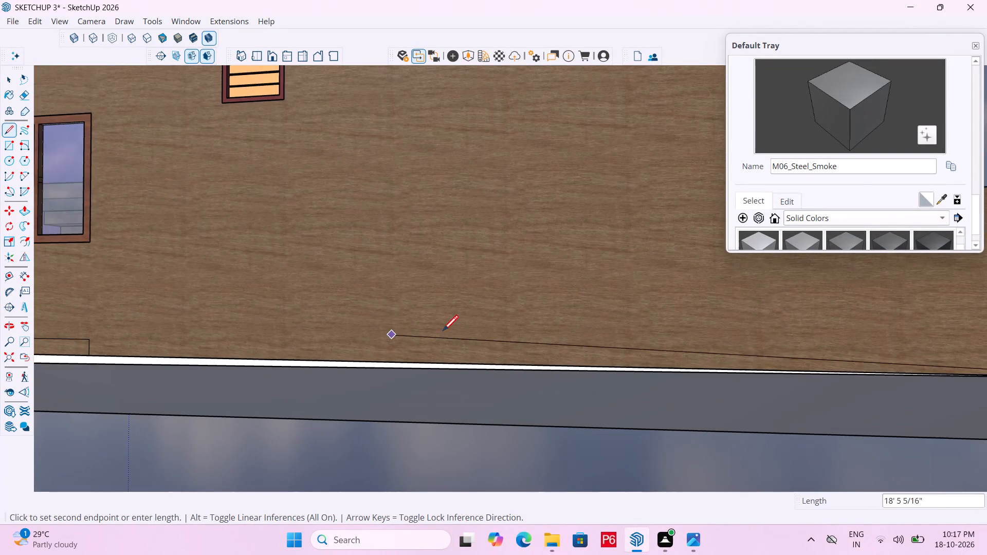
{"action": "scroll", "coordinate": [671, 344], "scroll_direction": "down", "scroll_amount": 6}
{"action": "scroll", "coordinate": [746, 362], "scroll_direction": "up", "scroll_amount": 1}
{"action": "scroll", "coordinate": [799, 364], "scroll_direction": "down", "scroll_amount": 3}
{"action": "scroll", "coordinate": [316, 348], "scroll_direction": "up", "scroll_amount": 10}
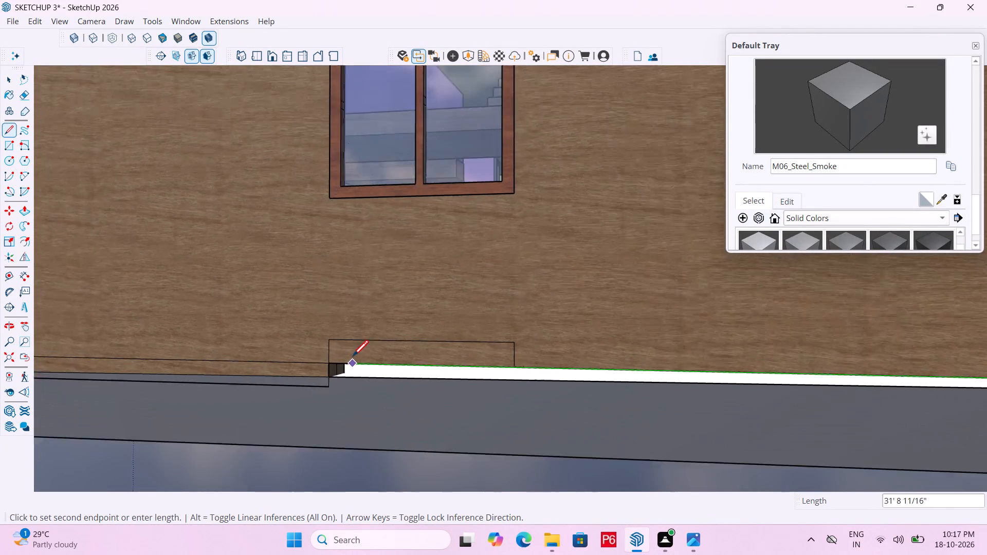
{"action": "scroll", "coordinate": [353, 358], "scroll_direction": "up", "scroll_amount": 3}
{"action": "left_click", "coordinate": [318, 361]}
Sample the wall's Plywood_01_1K material and paint the new gap face with it.
{"action": "middle_click_drag", "start_coordinate": [375, 373], "coordinate": [214, 367]}
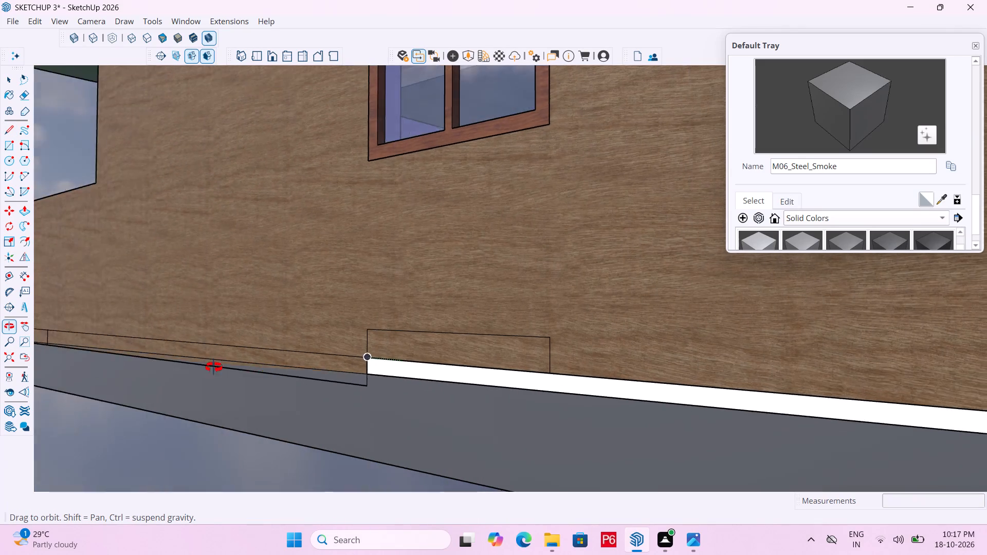
{"action": "middle_click_drag", "start_coordinate": [214, 367], "coordinate": [307, 364]}
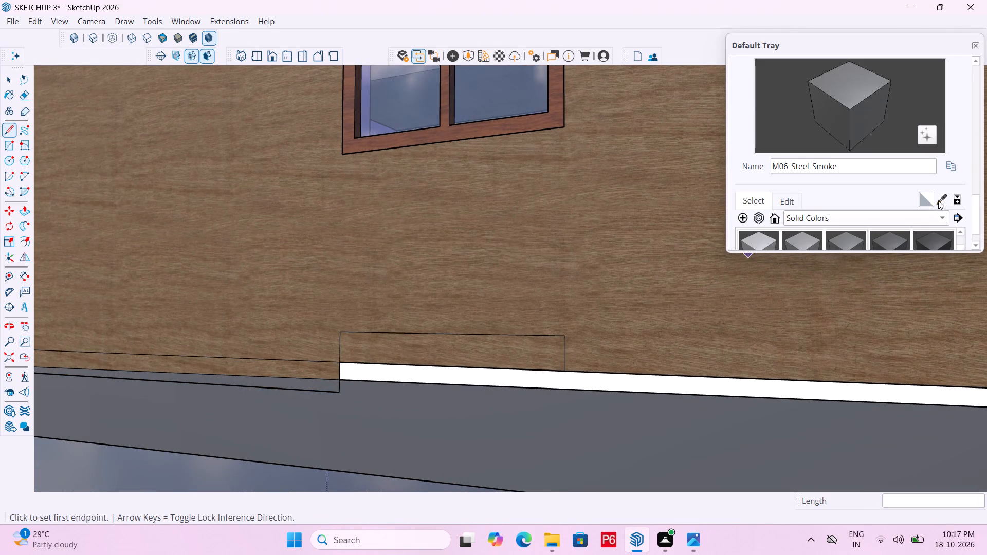
{"action": "left_click", "coordinate": [942, 198]}
{"action": "left_click", "coordinate": [556, 332]}
{"action": "left_click", "coordinate": [556, 375]}
{"action": "scroll", "coordinate": [394, 334], "scroll_direction": "down", "scroll_amount": 17}
{"action": "key", "text": "space"}
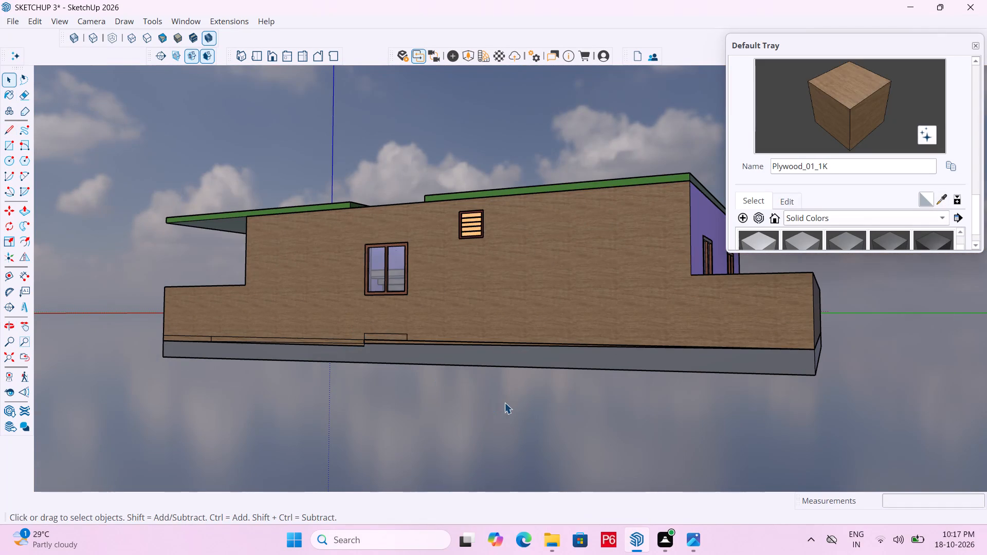
{"action": "left_click", "coordinate": [504, 402]}
{"action": "left_click", "coordinate": [399, 373]}
Save the house model.
{"action": "middle_click_drag", "start_coordinate": [405, 306], "coordinate": [548, 318]}
{"action": "key", "text": "ctrl+s"}
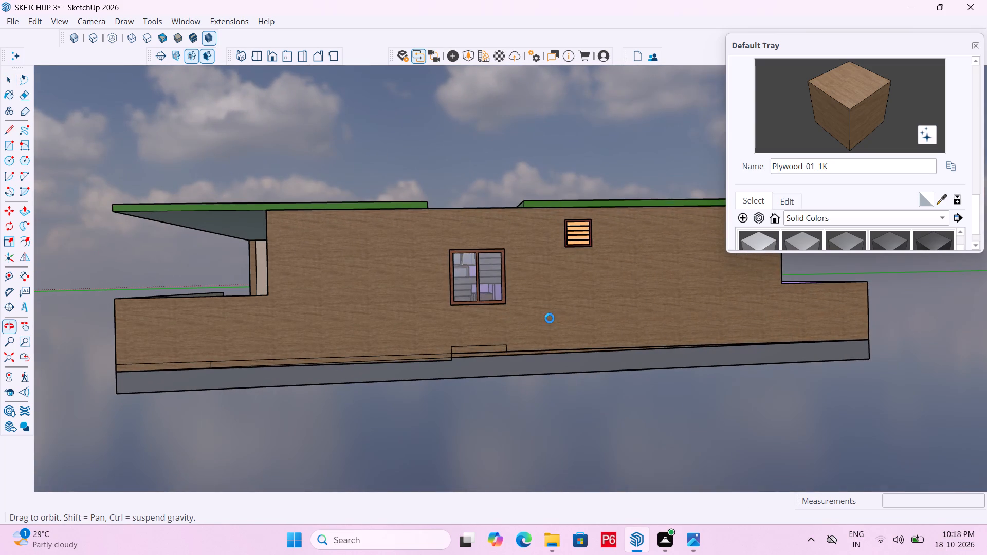
{"action": "key", "text": "ctrl+s"}
{"action": "key", "text": "ctrl+s"}
{"action": "key", "text": "ctrl+s"}
{"action": "key", "text": "space"}
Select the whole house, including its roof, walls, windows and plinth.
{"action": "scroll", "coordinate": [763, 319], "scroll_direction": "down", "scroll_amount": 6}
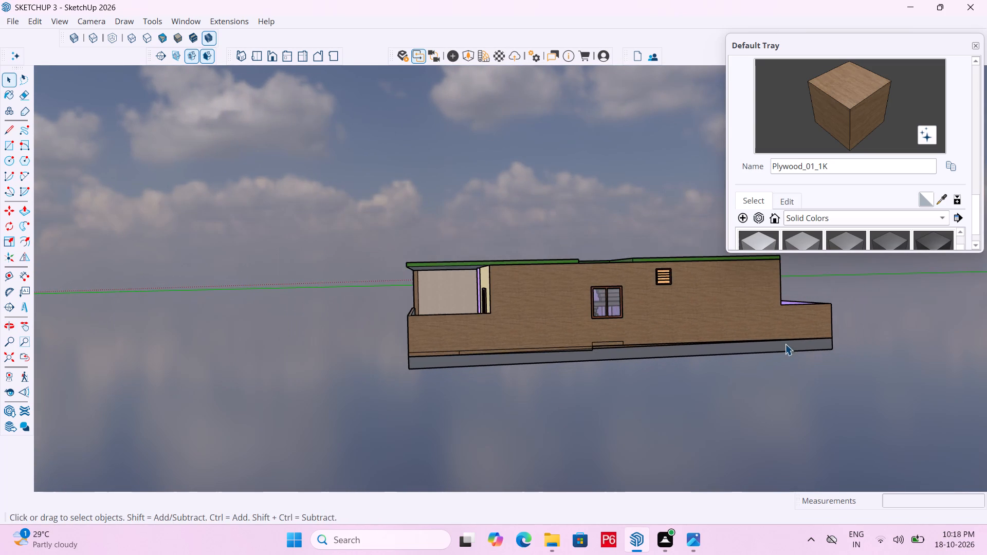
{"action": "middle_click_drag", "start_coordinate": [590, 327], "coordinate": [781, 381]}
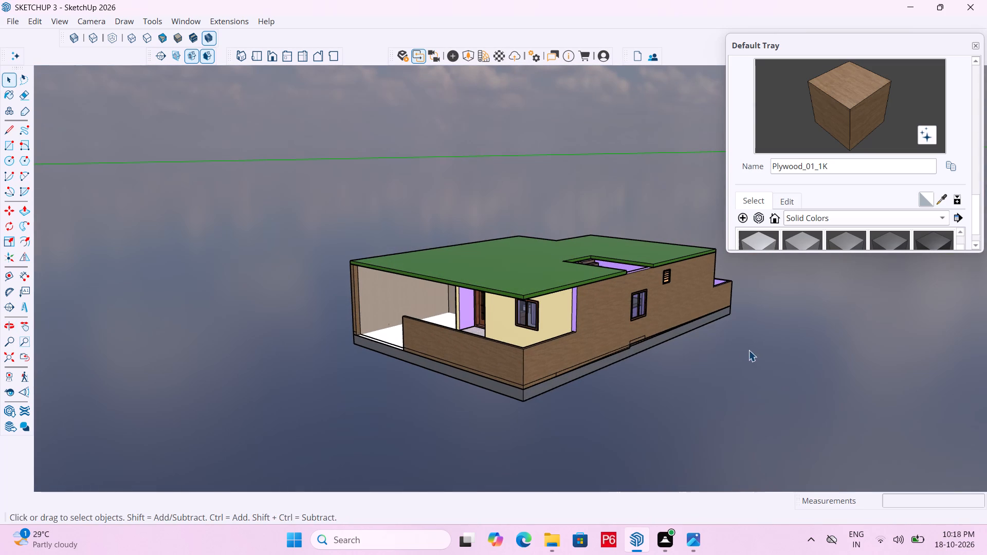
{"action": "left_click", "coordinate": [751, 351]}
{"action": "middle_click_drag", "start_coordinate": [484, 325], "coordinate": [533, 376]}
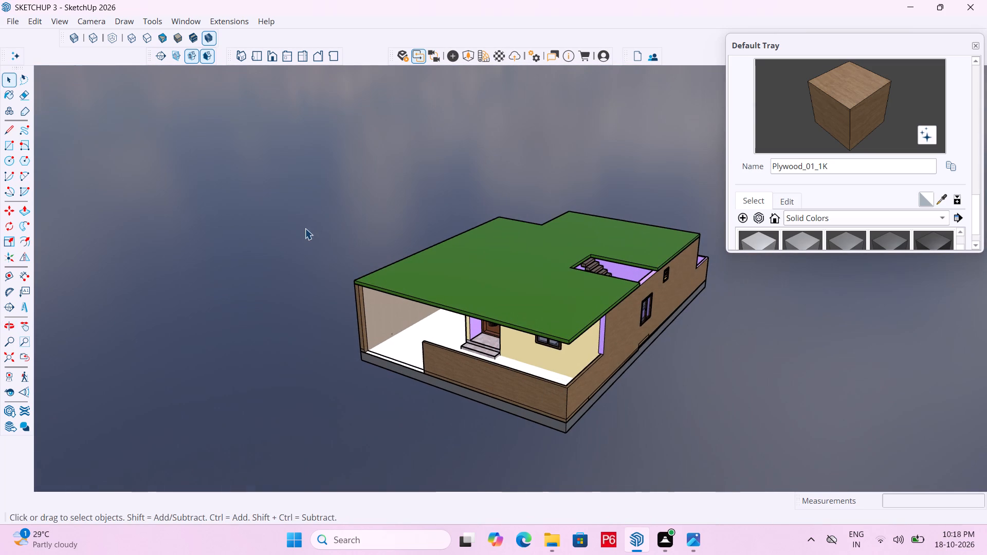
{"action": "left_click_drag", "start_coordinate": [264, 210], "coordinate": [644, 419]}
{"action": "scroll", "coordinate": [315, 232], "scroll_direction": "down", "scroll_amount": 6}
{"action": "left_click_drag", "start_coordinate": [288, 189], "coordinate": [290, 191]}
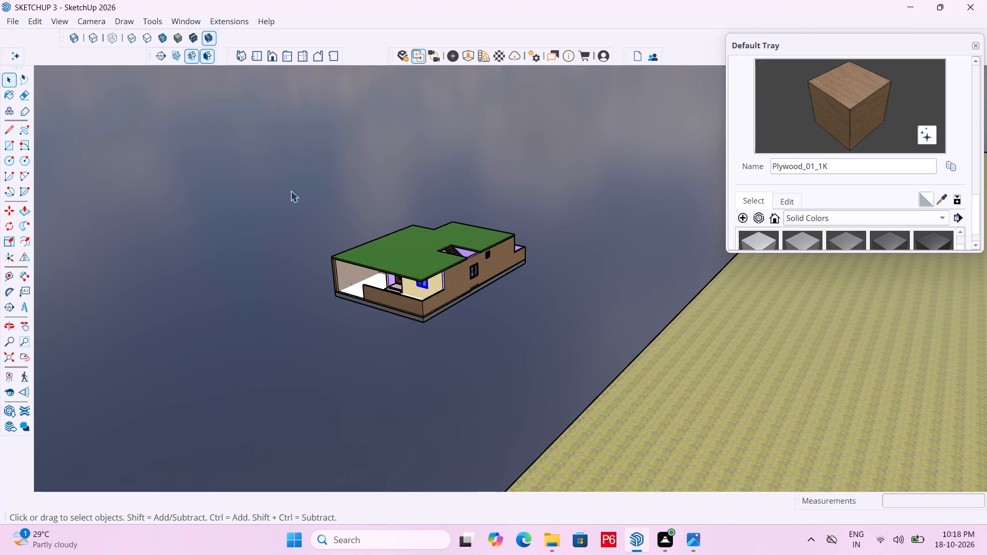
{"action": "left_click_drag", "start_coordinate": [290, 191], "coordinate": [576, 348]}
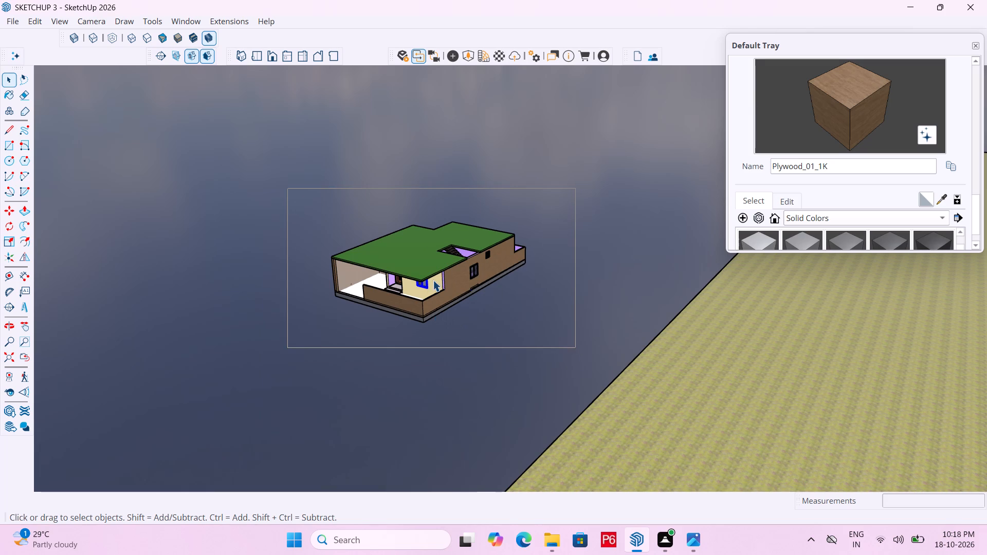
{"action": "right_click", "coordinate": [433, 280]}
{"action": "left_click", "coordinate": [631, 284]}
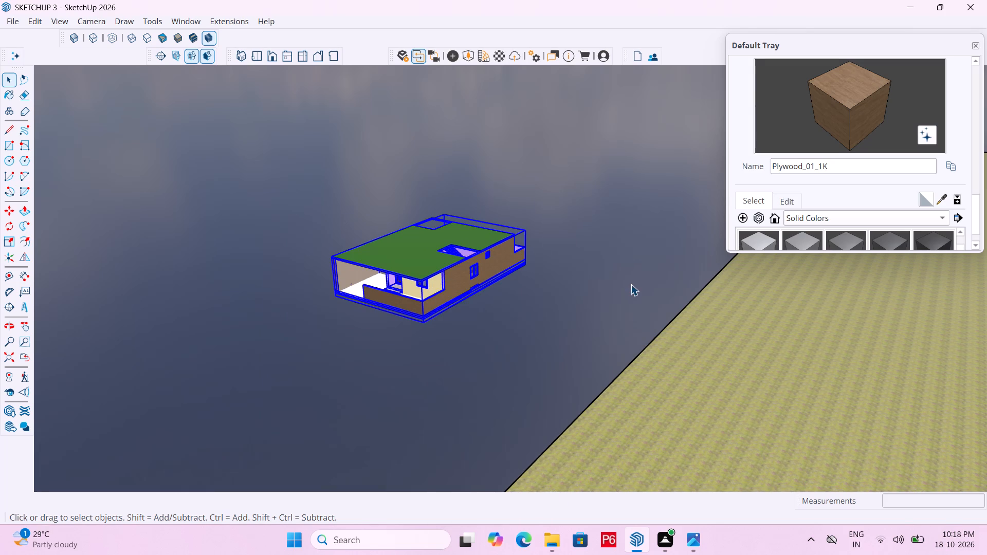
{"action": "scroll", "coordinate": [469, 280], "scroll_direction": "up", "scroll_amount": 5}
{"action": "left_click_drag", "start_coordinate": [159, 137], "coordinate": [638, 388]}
Move the green roof slab off the house and set it down clear of the walls, leaving the rooms open.
{"action": "left_click", "coordinate": [416, 261], "text": "ctrl"}
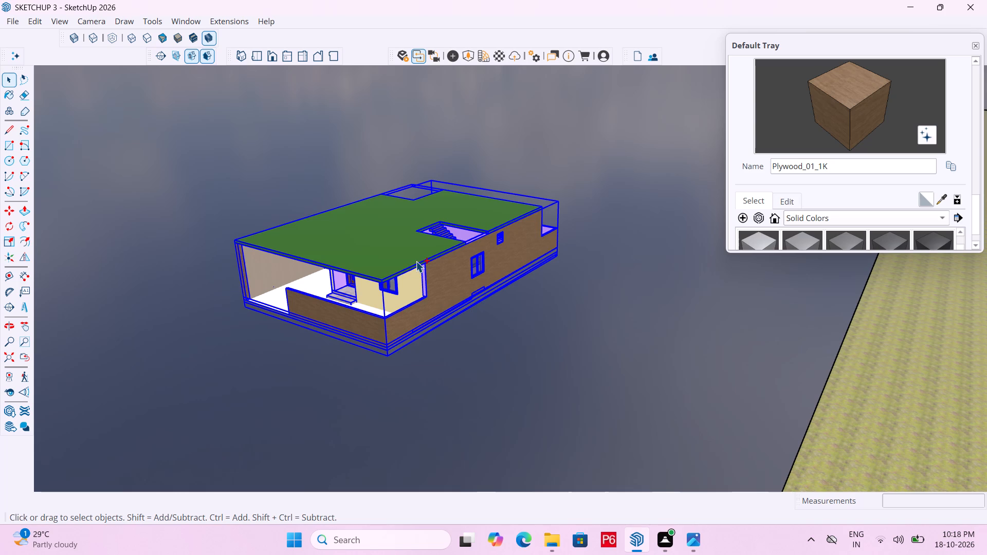
{"action": "left_click", "coordinate": [529, 273]}
{"action": "left_click", "coordinate": [458, 271]}
{"action": "middle_click_drag", "start_coordinate": [382, 291], "coordinate": [667, 283]}
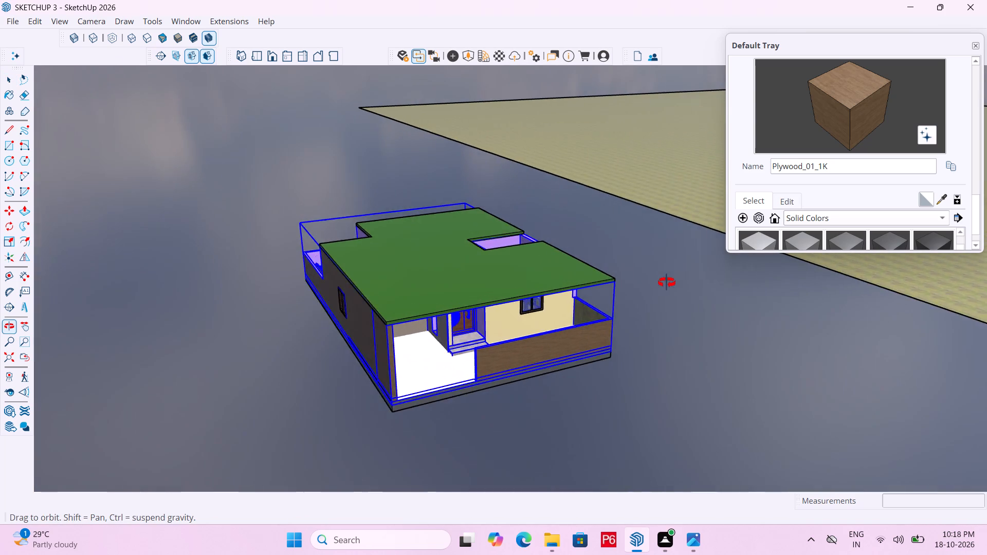
{"action": "middle_click_drag", "start_coordinate": [667, 283], "coordinate": [438, 388]}
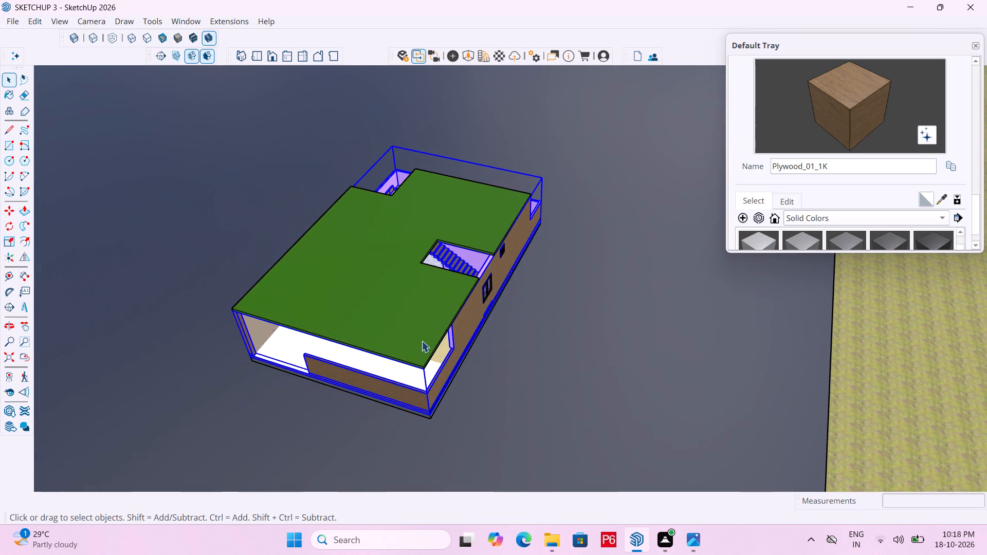
{"action": "left_click", "coordinate": [422, 341]}
{"action": "key", "text": "m"}
{"action": "left_click", "coordinate": [427, 343]}
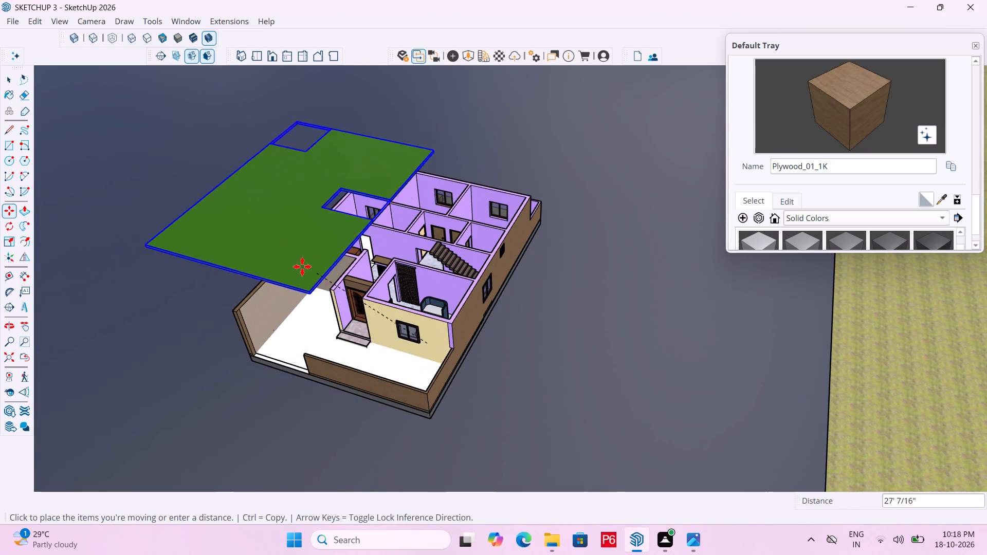
{"action": "left_click", "coordinate": [234, 241]}
{"action": "middle_click_drag", "start_coordinate": [359, 260], "coordinate": [303, 347]}
{"action": "middle_click_drag", "start_coordinate": [585, 211], "coordinate": [633, 227]}
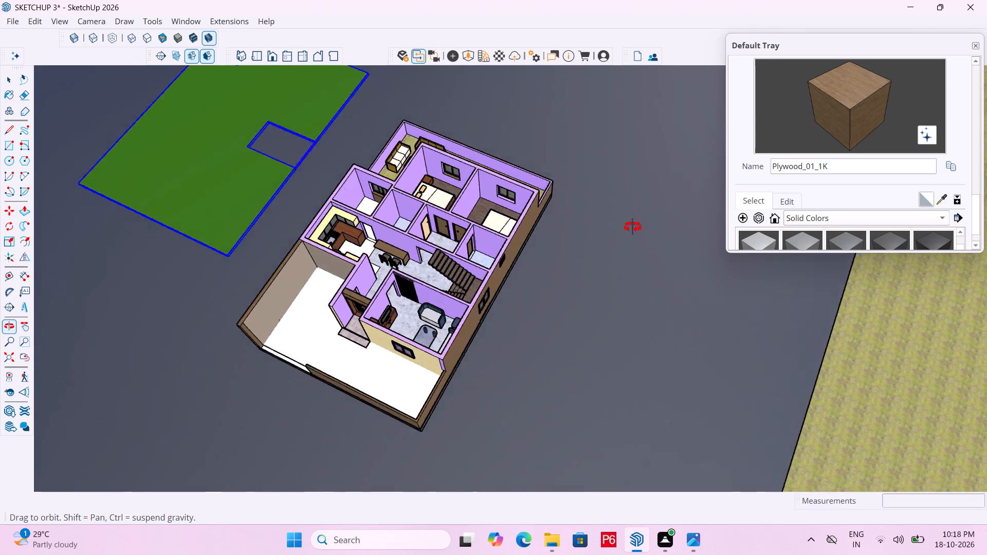
{"action": "middle_click_drag", "start_coordinate": [633, 227], "coordinate": [765, 254]}
{"action": "left_click_drag", "start_coordinate": [288, 163], "coordinate": [323, 207]}
{"action": "left_click_drag", "start_coordinate": [200, 146], "coordinate": [214, 141]}
{"action": "scroll", "coordinate": [398, 137], "scroll_direction": "down", "scroll_amount": 4}
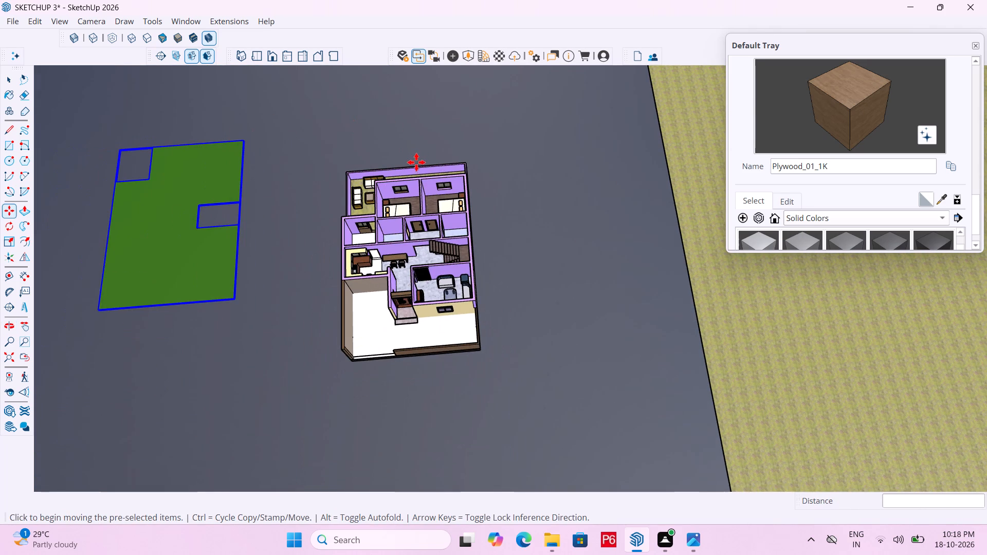
{"action": "key", "text": "Escape"}
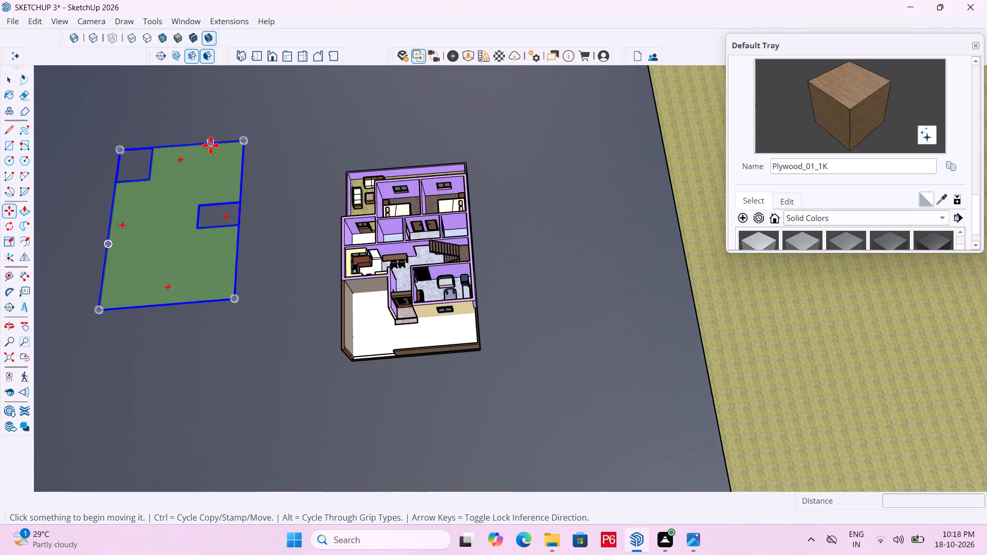
Select the whole roofless house, including walls, furniture and plinth, and make it a group.
{"action": "key", "text": "space"}
{"action": "left_click_drag", "start_coordinate": [284, 144], "coordinate": [577, 413]}
{"action": "left_click", "coordinate": [577, 413]}
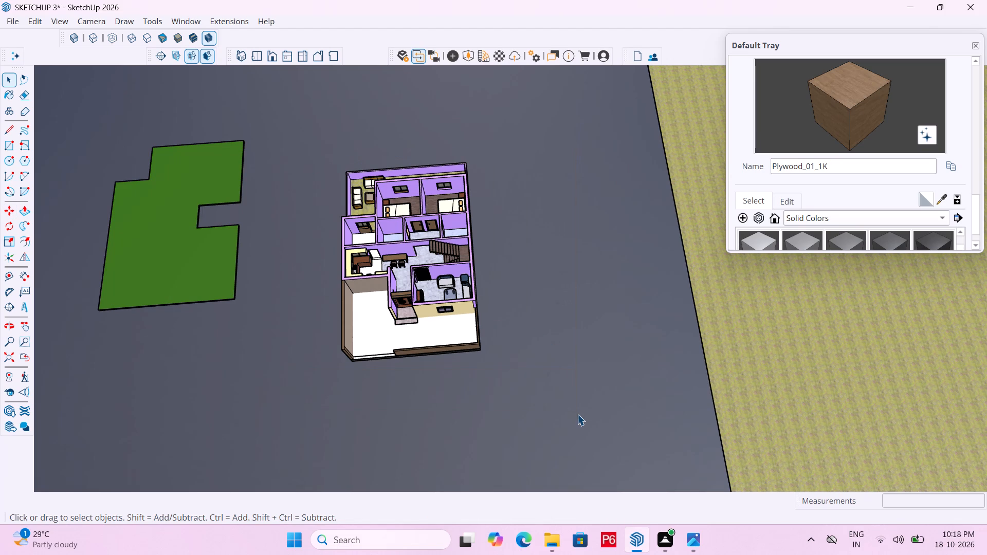
{"action": "left_click_drag", "start_coordinate": [327, 152], "coordinate": [517, 401]}
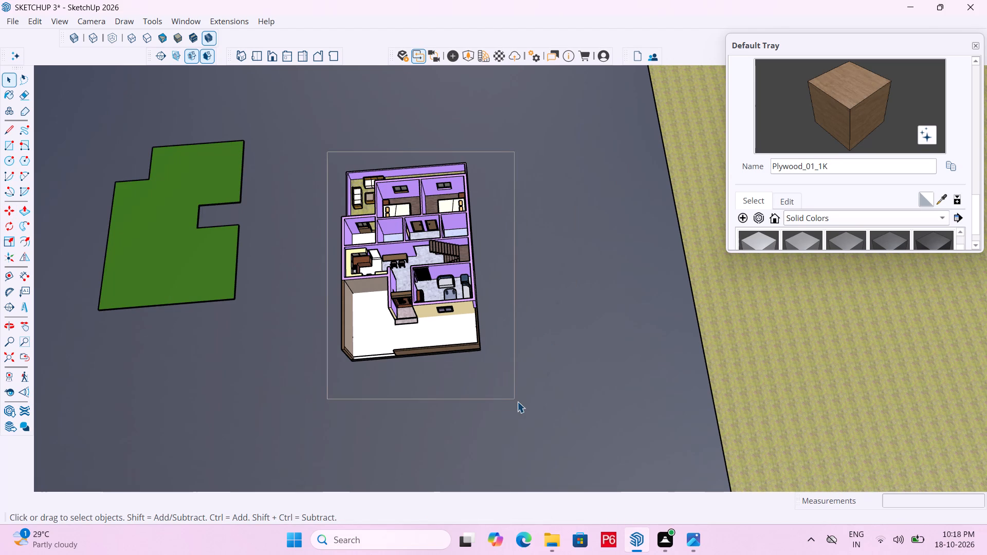
{"action": "left_click_drag", "start_coordinate": [517, 401], "coordinate": [518, 401]}
{"action": "left_click", "coordinate": [524, 395]}
{"action": "left_click_drag", "start_coordinate": [322, 152], "coordinate": [360, 236]}
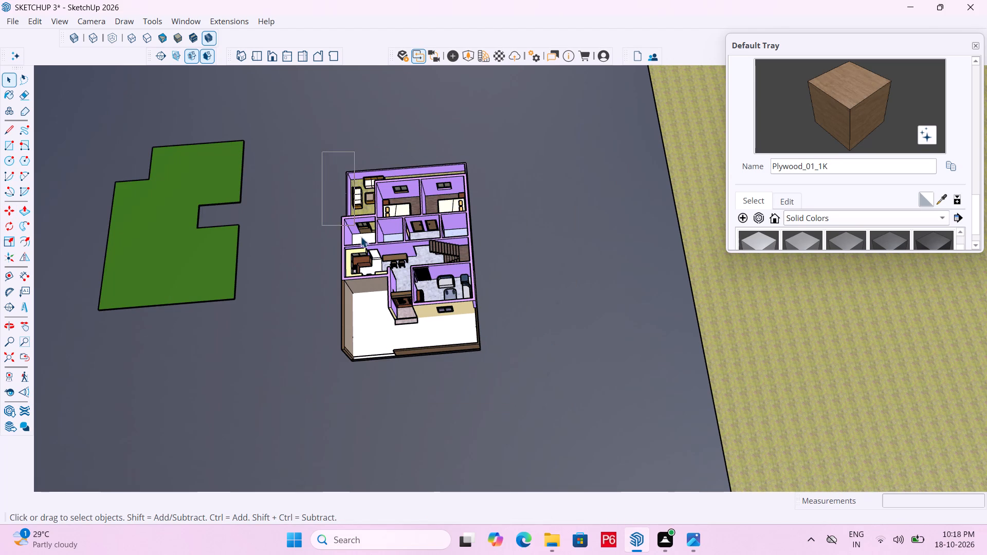
{"action": "left_click_drag", "start_coordinate": [360, 236], "coordinate": [517, 405]}
{"action": "middle_click_drag", "start_coordinate": [454, 293], "coordinate": [296, 224]}
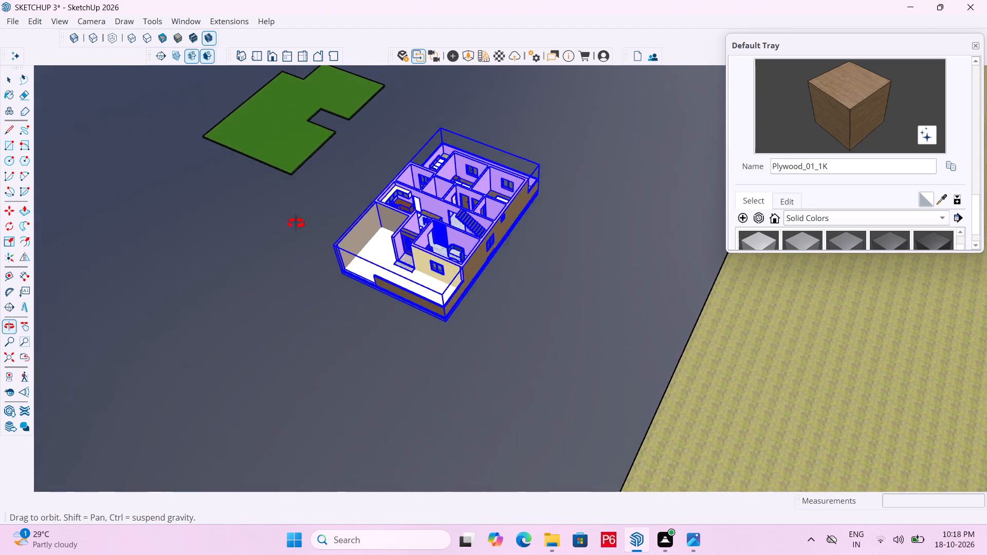
{"action": "middle_click_drag", "start_coordinate": [296, 224], "coordinate": [303, 231]}
{"action": "scroll", "coordinate": [302, 231], "scroll_direction": "up", "scroll_amount": 2}
{"action": "right_click", "coordinate": [466, 280]}
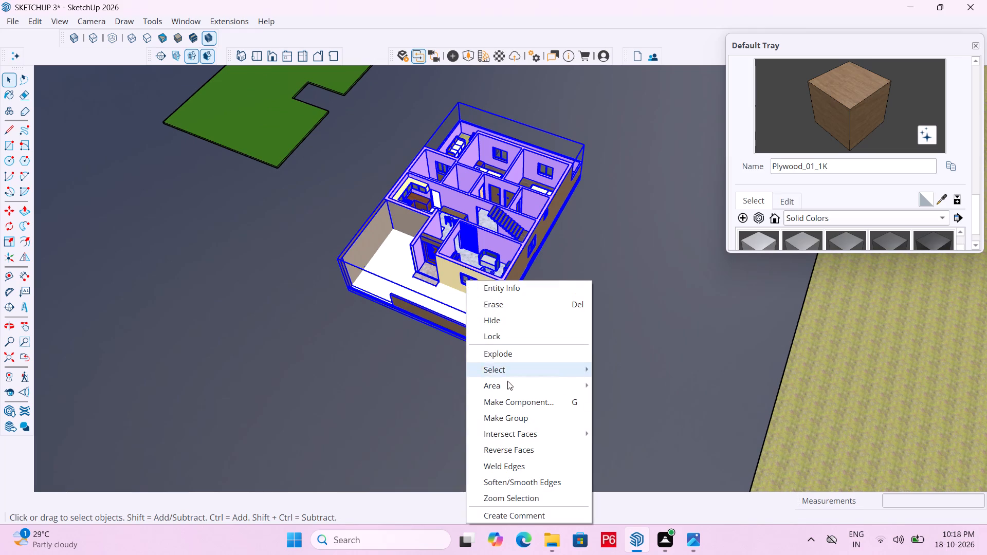
{"action": "left_click", "coordinate": [523, 423]}
{"action": "left_click", "coordinate": [609, 345]}
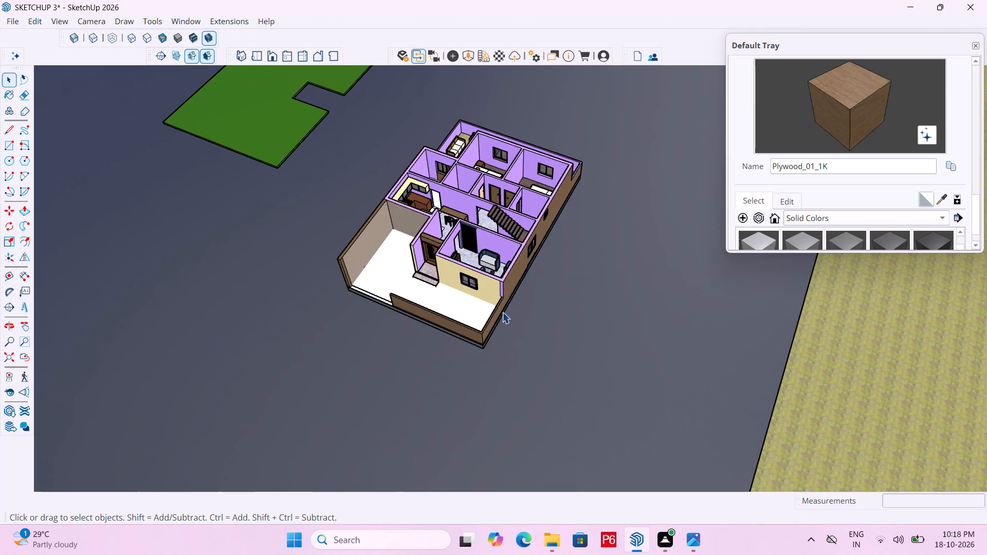
Select the detached green roof slab beside the house.
{"action": "middle_click_drag", "start_coordinate": [483, 287], "coordinate": [177, 242]}
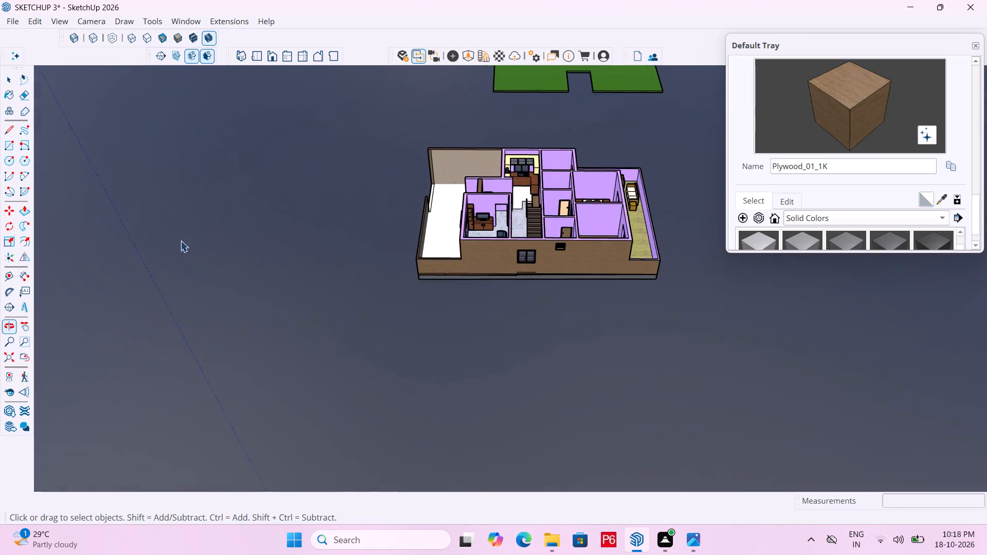
{"action": "middle_click_drag", "start_coordinate": [705, 247], "coordinate": [145, 168]}
{"action": "middle_click_drag", "start_coordinate": [616, 241], "coordinate": [38, 260]}
{"action": "middle_click_drag", "start_coordinate": [672, 357], "coordinate": [462, 311]}
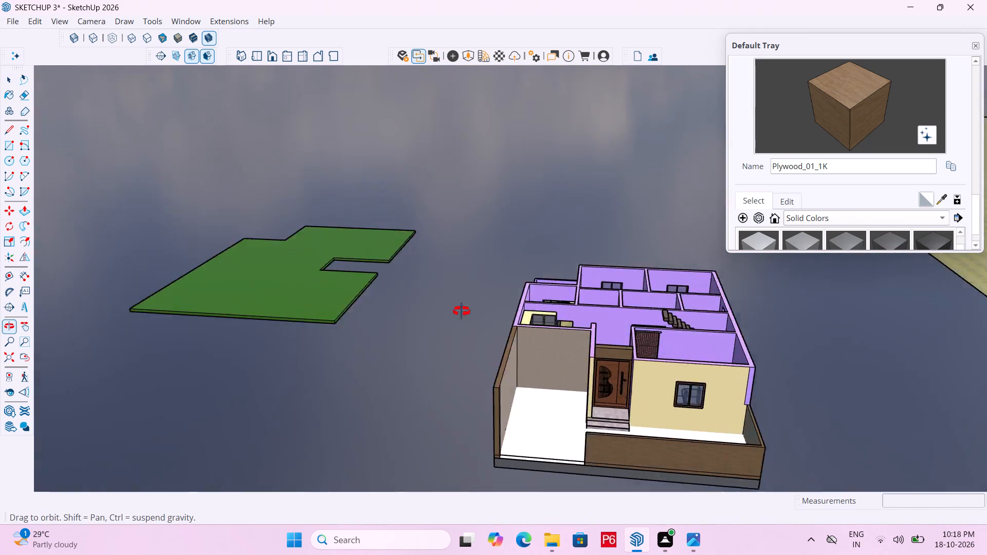
{"action": "middle_click_drag", "start_coordinate": [462, 311], "coordinate": [383, 299]}
{"action": "scroll", "coordinate": [573, 286], "scroll_direction": "down", "scroll_amount": 5}
{"action": "middle_click_drag", "start_coordinate": [628, 332], "coordinate": [611, 378]}
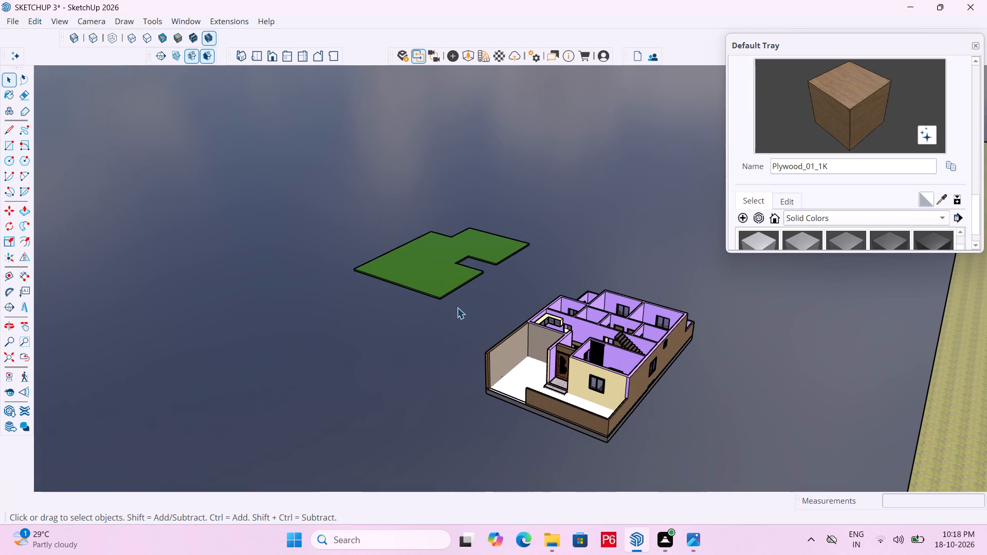
{"action": "left_click", "coordinate": [449, 288]}
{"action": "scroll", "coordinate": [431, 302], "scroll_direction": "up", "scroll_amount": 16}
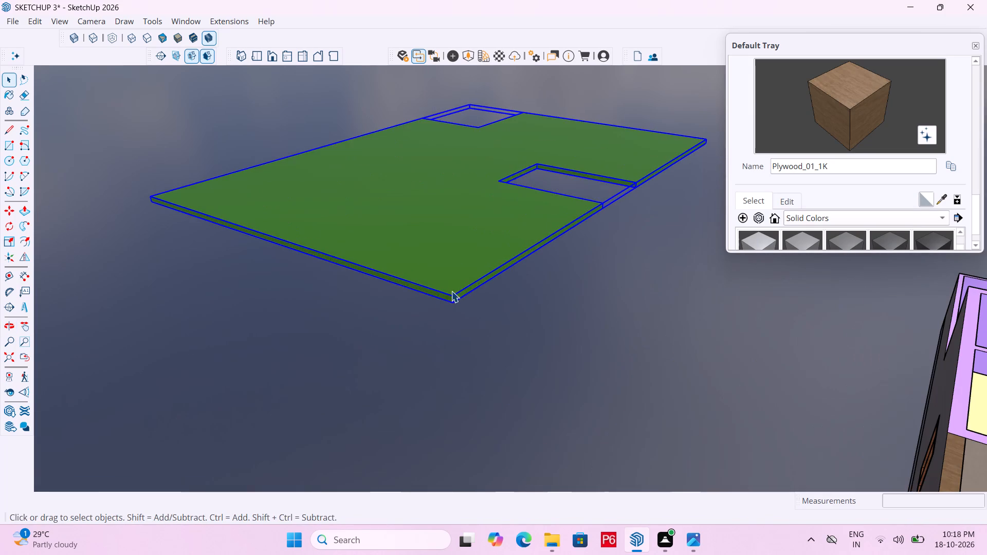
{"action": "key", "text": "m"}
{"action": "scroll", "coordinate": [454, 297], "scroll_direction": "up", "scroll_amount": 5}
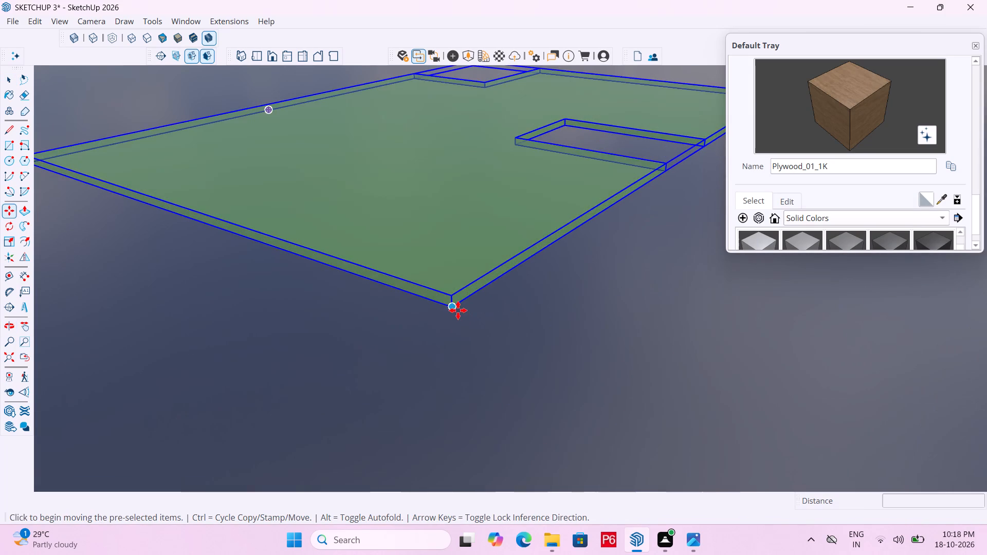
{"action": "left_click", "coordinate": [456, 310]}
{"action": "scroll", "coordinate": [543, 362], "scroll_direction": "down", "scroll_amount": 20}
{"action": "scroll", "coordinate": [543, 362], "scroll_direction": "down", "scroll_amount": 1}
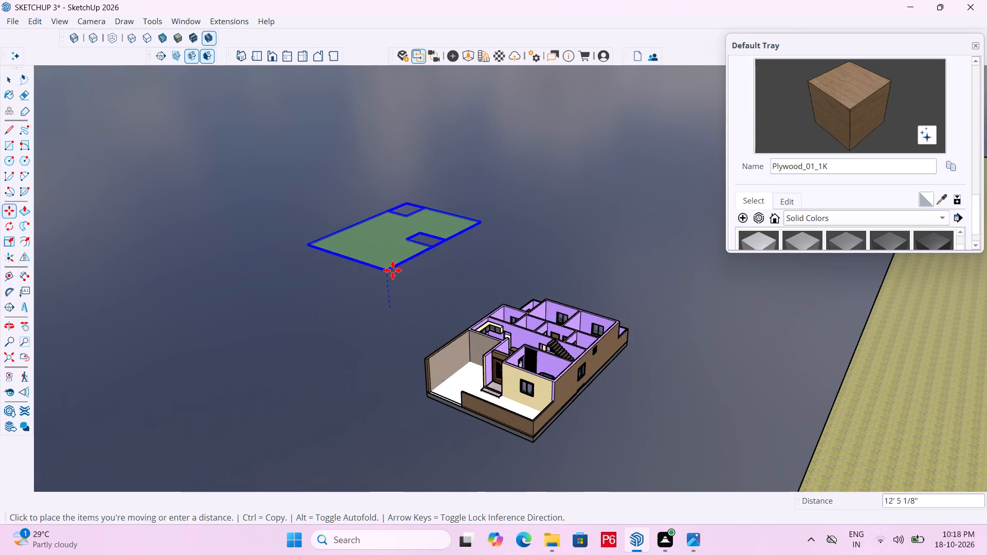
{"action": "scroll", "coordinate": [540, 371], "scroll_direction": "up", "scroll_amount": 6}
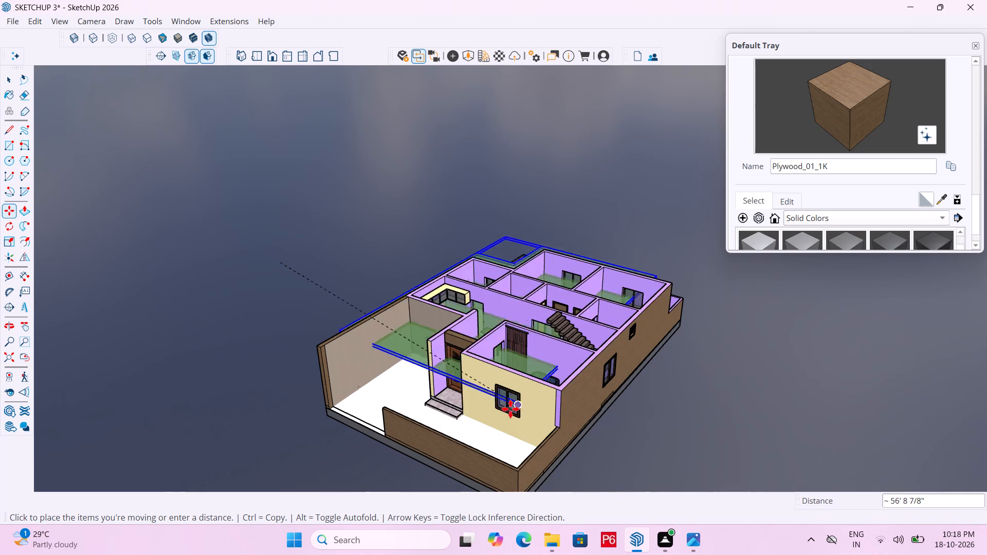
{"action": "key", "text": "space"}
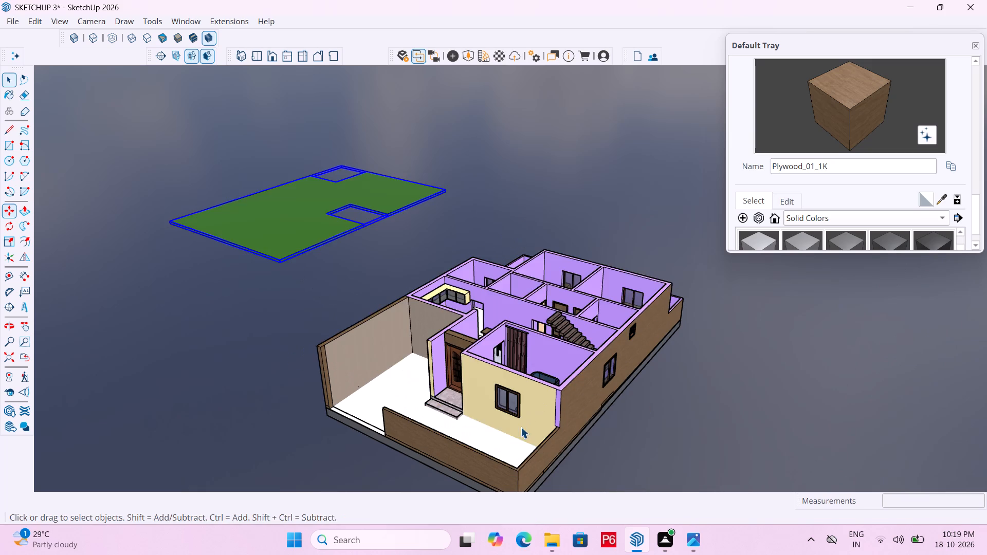
Move the selected roof slab back onto the house, placing its lower corner on the side wall's top corner at the open front.
{"action": "middle_click_drag", "start_coordinate": [370, 385], "coordinate": [751, 369]}
{"action": "scroll", "coordinate": [285, 462], "scroll_direction": "up", "scroll_amount": 5}
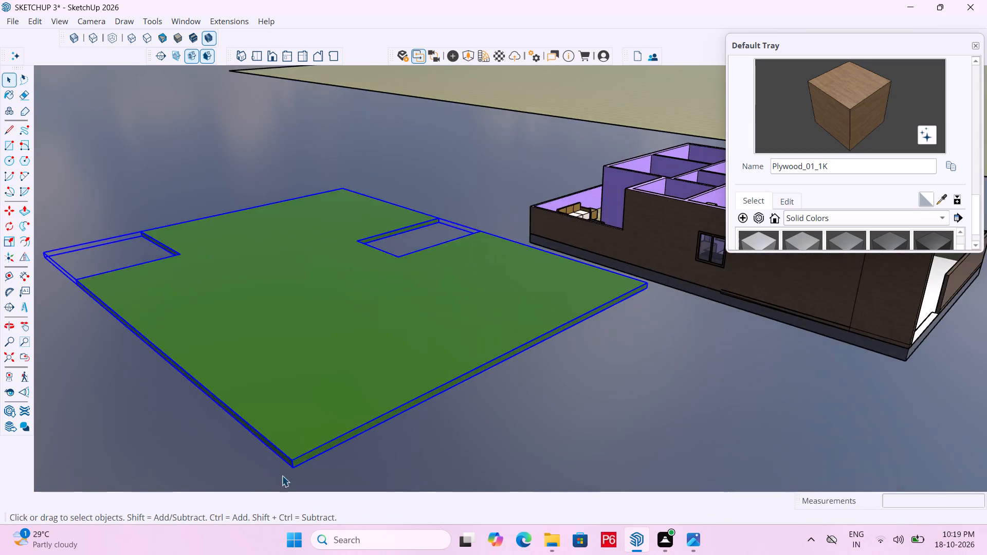
{"action": "scroll", "coordinate": [282, 475], "scroll_direction": "up", "scroll_amount": 4}
{"action": "key", "text": "m"}
{"action": "left_click", "coordinate": [294, 468]}
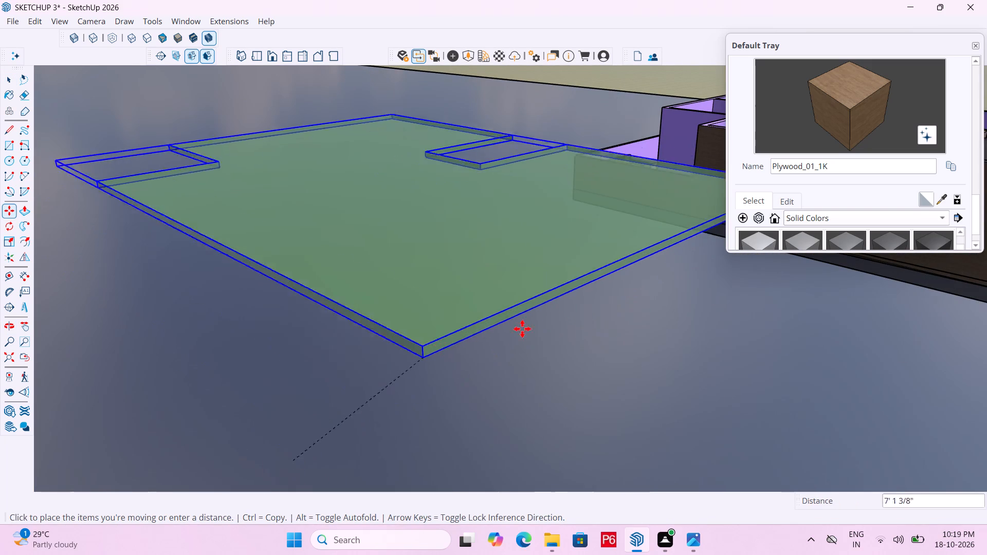
{"action": "scroll", "coordinate": [539, 339], "scroll_direction": "down", "scroll_amount": 6}
{"action": "scroll", "coordinate": [188, 345], "scroll_direction": "down", "scroll_amount": 7}
{"action": "scroll", "coordinate": [258, 356], "scroll_direction": "down", "scroll_amount": 4}
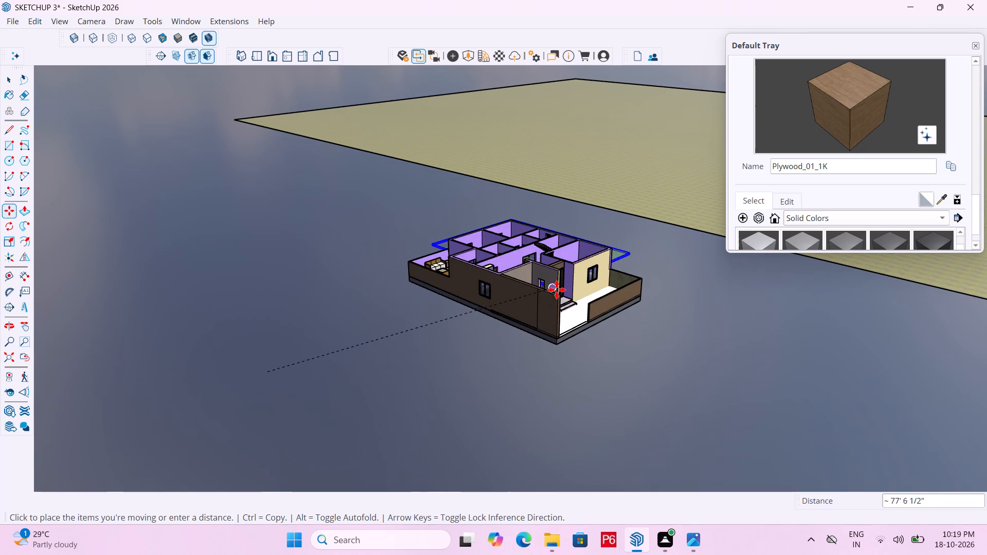
{"action": "scroll", "coordinate": [557, 290], "scroll_direction": "up", "scroll_amount": 10}
{"action": "left_click", "coordinate": [544, 311]}
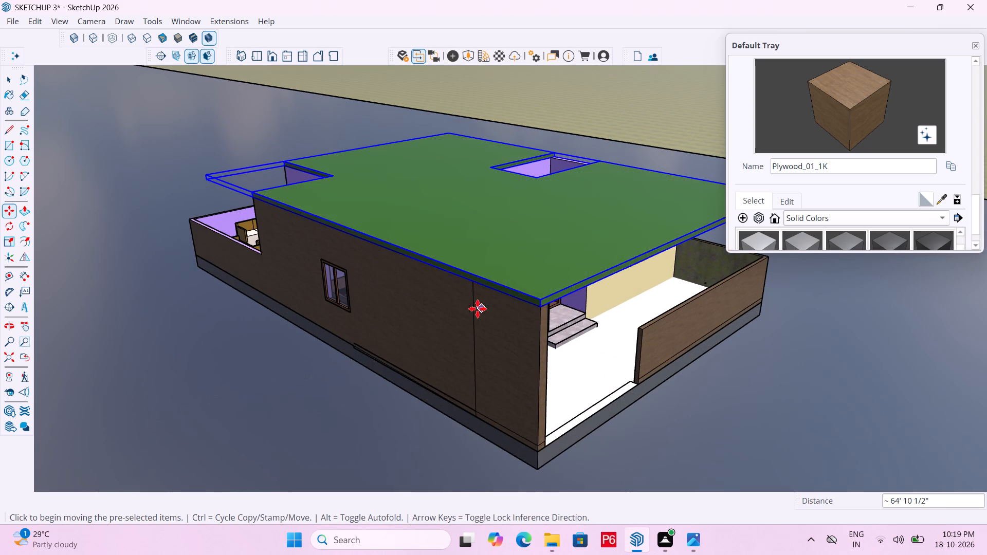
Save the house model.
{"action": "scroll", "coordinate": [319, 342], "scroll_direction": "down", "scroll_amount": 6}
{"action": "middle_click_drag", "start_coordinate": [599, 344], "coordinate": [357, 348]}
{"action": "key", "text": "ctrl+s"}
{"action": "key", "text": "ctrl+s"}
{"action": "key", "text": "ctrl+s"}
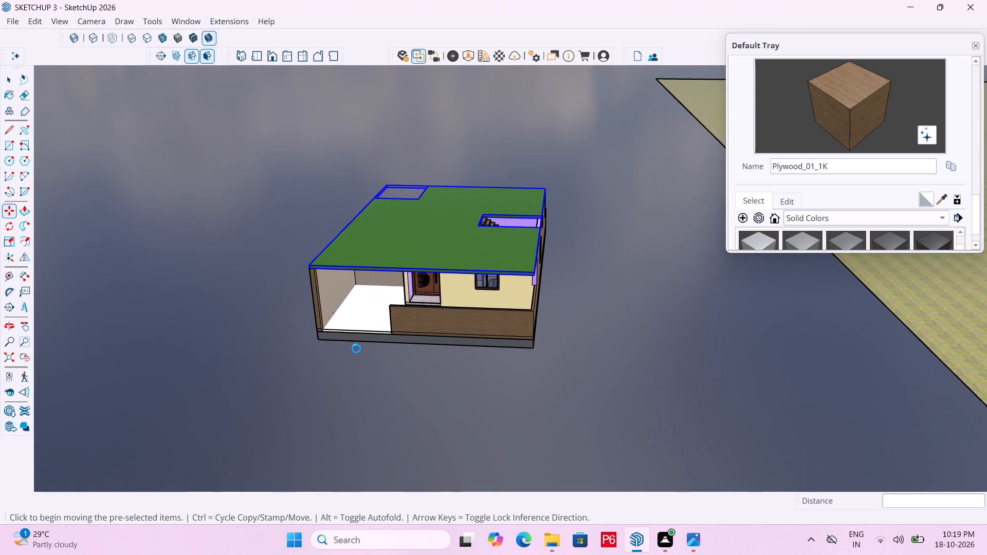
{"action": "key", "text": "ctrl+s"}
{"action": "key", "text": "ctrl+s"}
{"action": "key", "text": "ctrl+s"}
{"action": "key", "text": "ctrl+s"}
{"action": "key", "text": "ctrl+s"}
{"action": "key", "text": "ctrl+s"}
Examine the reassembled house from the front, both sides and the rear terrace.
{"action": "scroll", "coordinate": [493, 261], "scroll_direction": "down", "scroll_amount": 1}
{"action": "middle_click_drag", "start_coordinate": [493, 260], "coordinate": [473, 258]}
{"action": "middle_click_drag", "start_coordinate": [473, 258], "coordinate": [289, 208]}
{"action": "scroll", "coordinate": [478, 199], "scroll_direction": "down", "scroll_amount": 4}
{"action": "key", "text": "space"}
{"action": "middle_click_drag", "start_coordinate": [589, 289], "coordinate": [600, 311]}
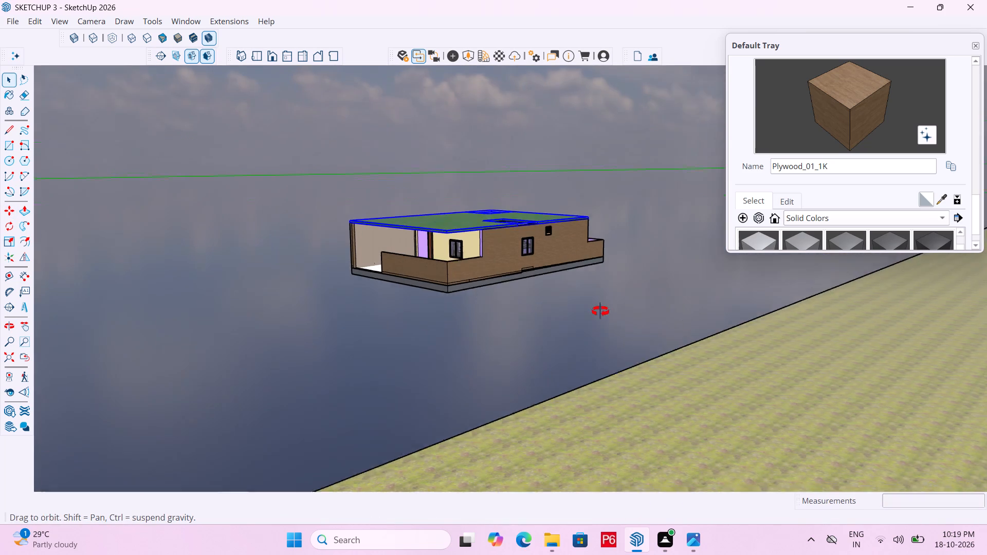
{"action": "middle_click_drag", "start_coordinate": [600, 311], "coordinate": [644, 368]}
{"action": "scroll", "coordinate": [644, 368], "scroll_direction": "down", "scroll_amount": 1}
{"action": "left_click_drag", "start_coordinate": [635, 352], "coordinate": [635, 341]}
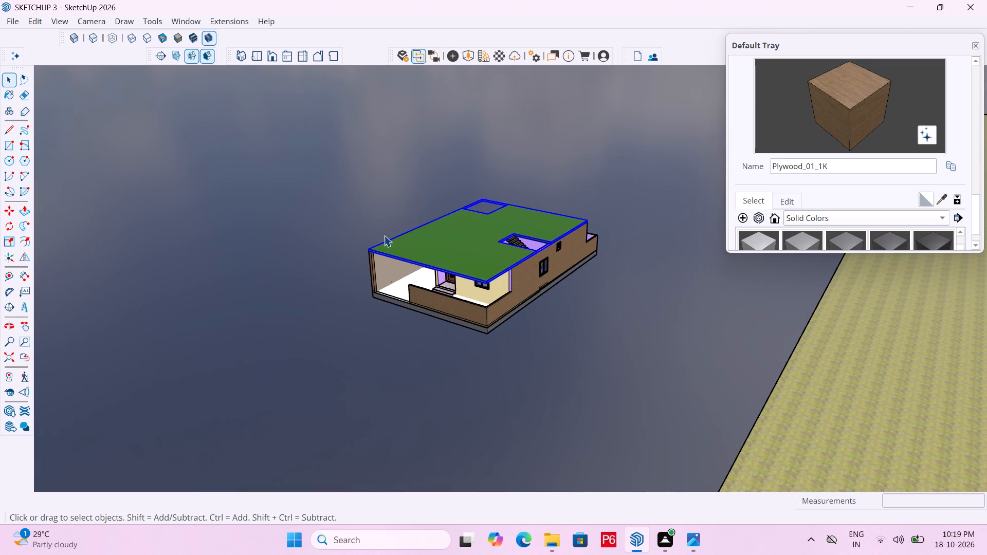
{"action": "middle_click_drag", "start_coordinate": [397, 244], "coordinate": [892, 342]}
{"action": "scroll", "coordinate": [681, 382], "scroll_direction": "up", "scroll_amount": 1}
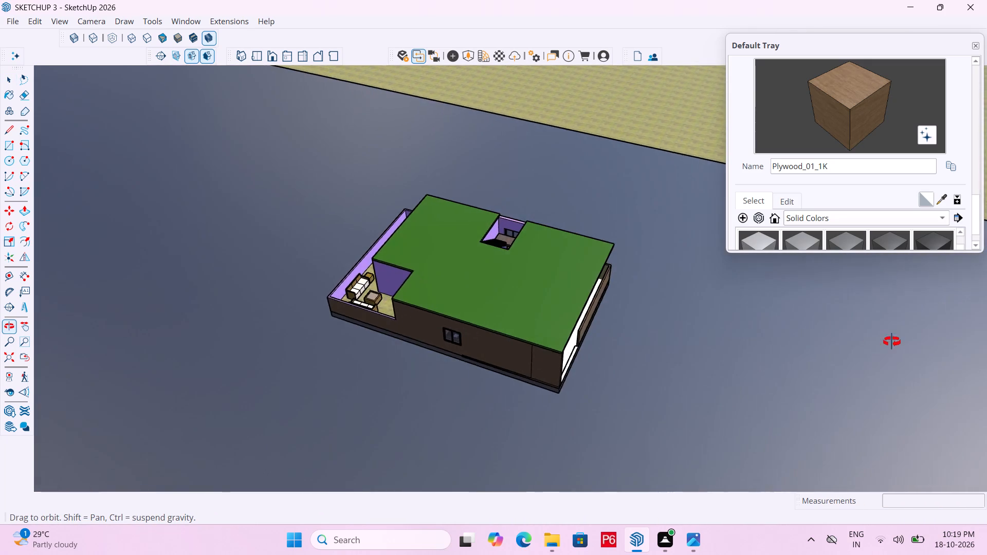
{"action": "middle_click_drag", "start_coordinate": [892, 342], "coordinate": [974, 322]}
{"action": "middle_click_drag", "start_coordinate": [445, 334], "coordinate": [788, 331]}
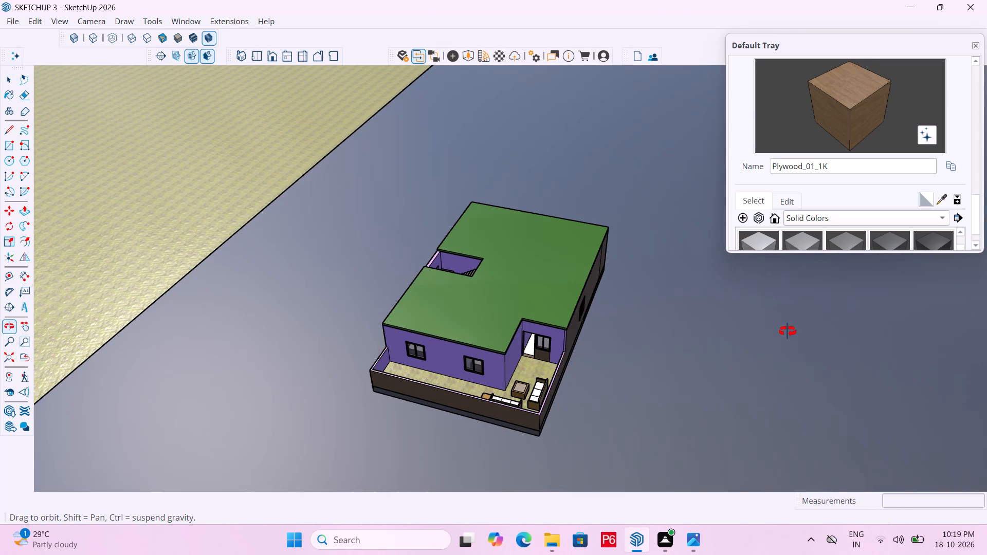
{"action": "middle_click_drag", "start_coordinate": [788, 331], "coordinate": [390, 351]}
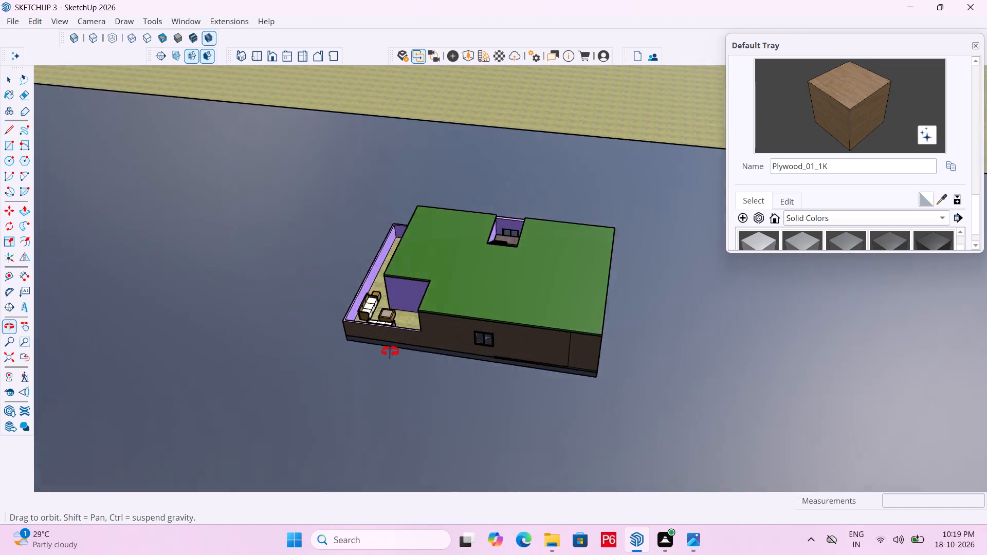
{"action": "middle_click_drag", "start_coordinate": [390, 351], "coordinate": [211, 353]}
{"action": "middle_click_drag", "start_coordinate": [371, 325], "coordinate": [748, 335]}
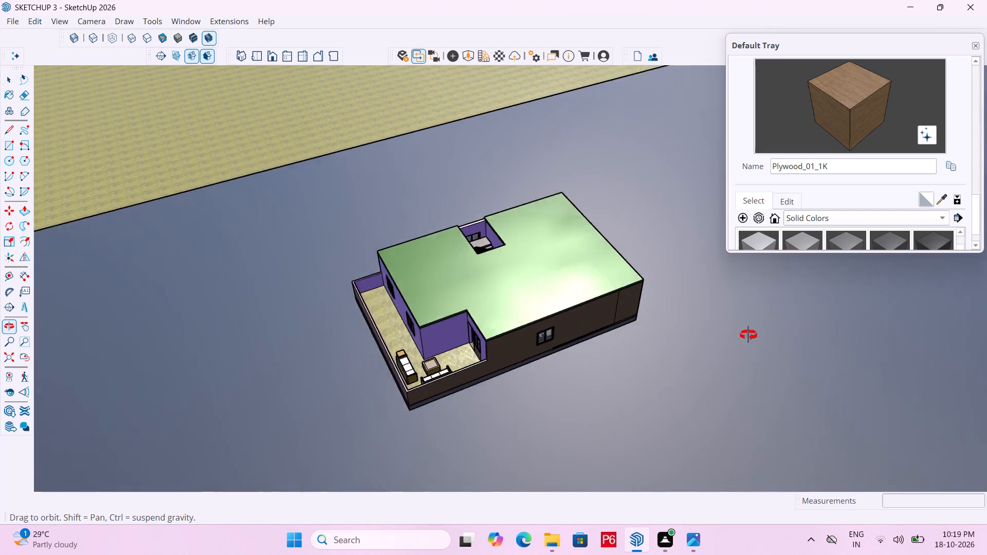
{"action": "middle_click_drag", "start_coordinate": [748, 335], "coordinate": [313, 345]}
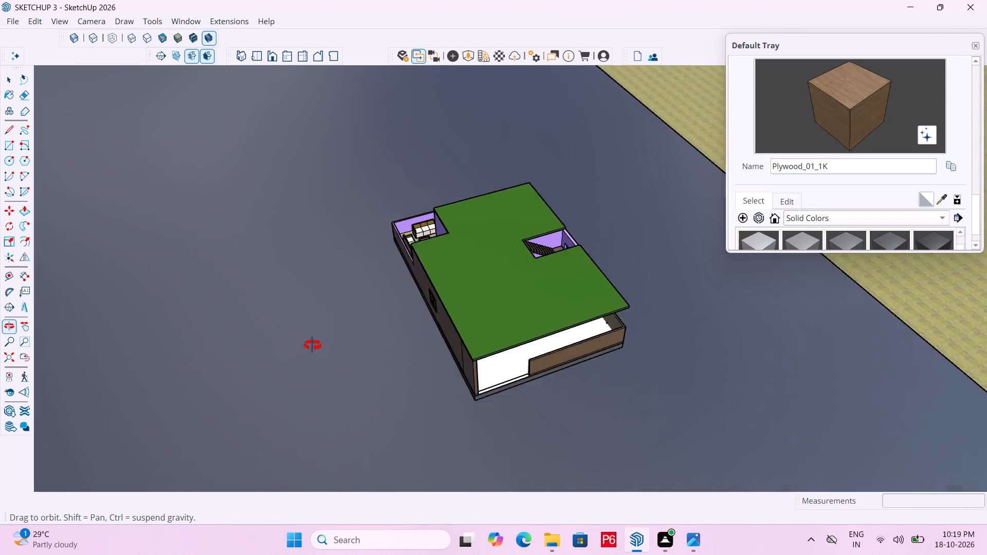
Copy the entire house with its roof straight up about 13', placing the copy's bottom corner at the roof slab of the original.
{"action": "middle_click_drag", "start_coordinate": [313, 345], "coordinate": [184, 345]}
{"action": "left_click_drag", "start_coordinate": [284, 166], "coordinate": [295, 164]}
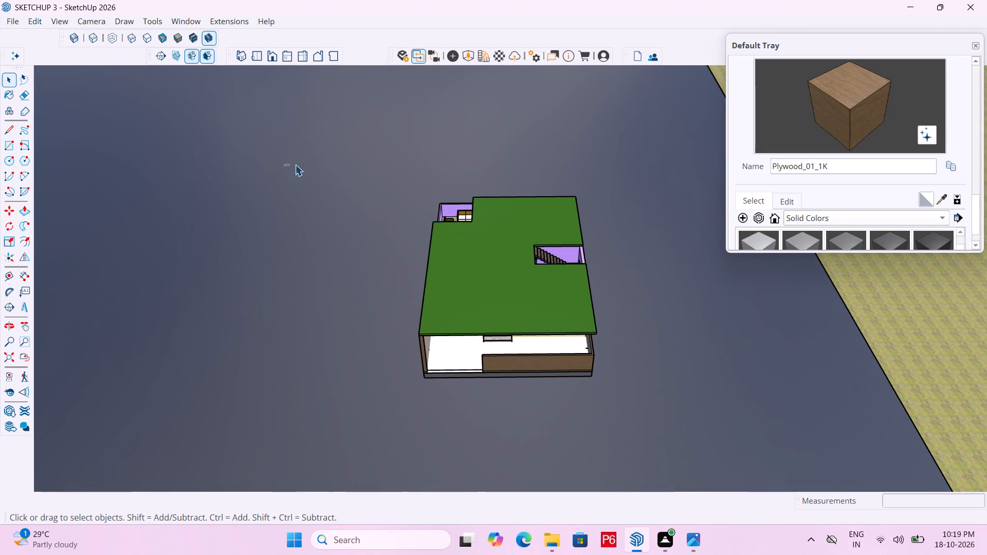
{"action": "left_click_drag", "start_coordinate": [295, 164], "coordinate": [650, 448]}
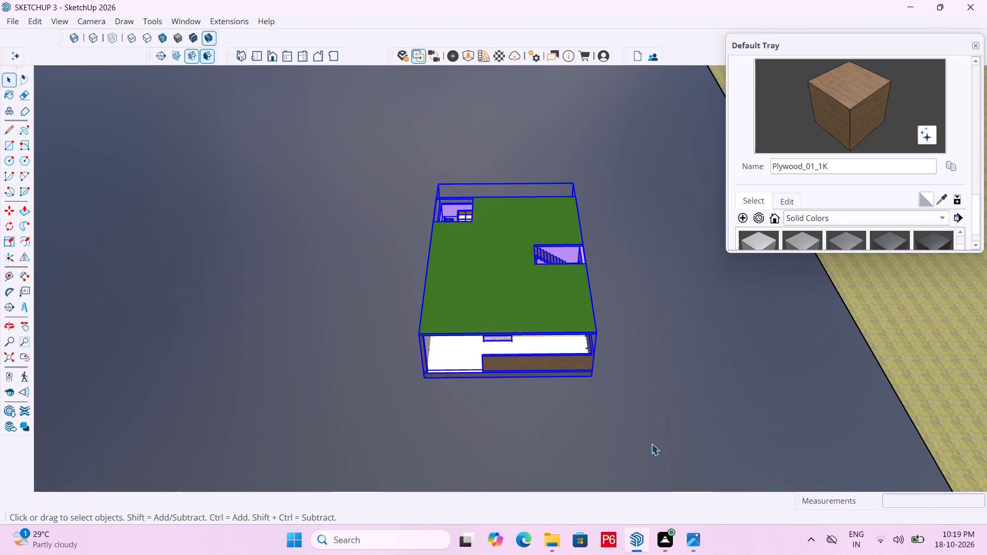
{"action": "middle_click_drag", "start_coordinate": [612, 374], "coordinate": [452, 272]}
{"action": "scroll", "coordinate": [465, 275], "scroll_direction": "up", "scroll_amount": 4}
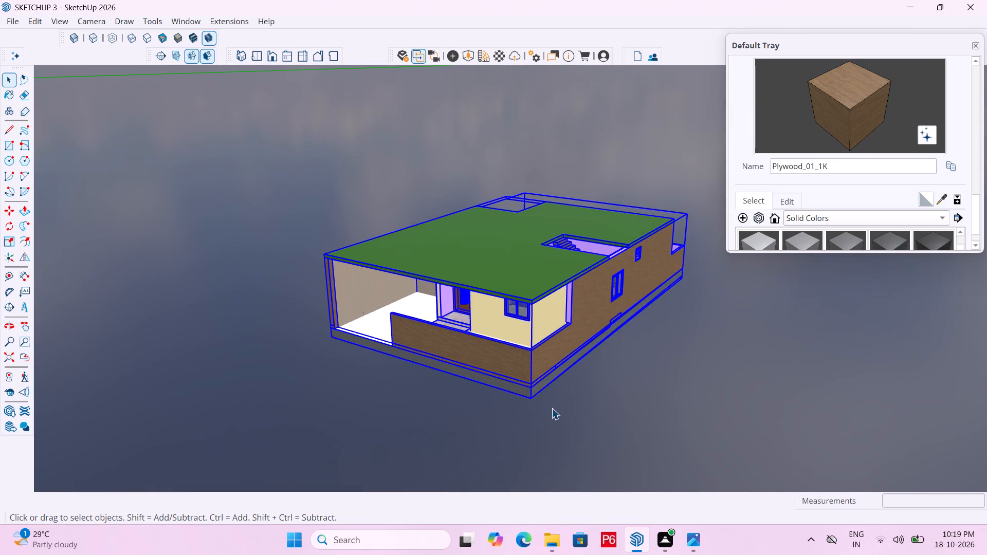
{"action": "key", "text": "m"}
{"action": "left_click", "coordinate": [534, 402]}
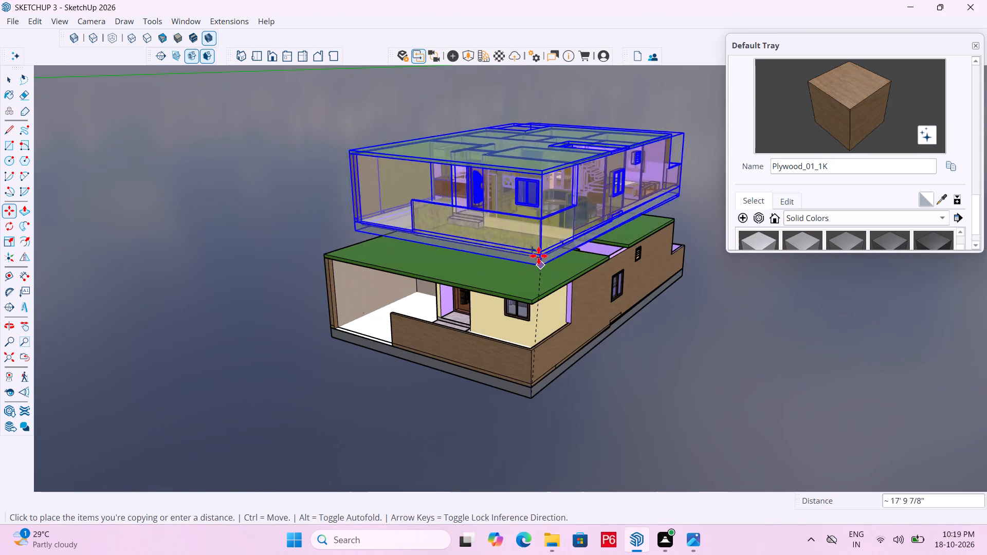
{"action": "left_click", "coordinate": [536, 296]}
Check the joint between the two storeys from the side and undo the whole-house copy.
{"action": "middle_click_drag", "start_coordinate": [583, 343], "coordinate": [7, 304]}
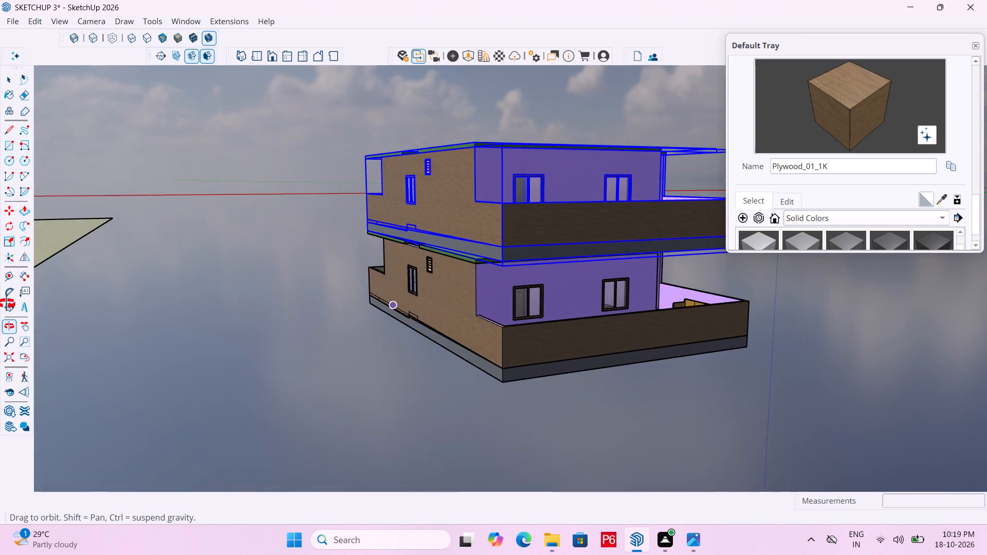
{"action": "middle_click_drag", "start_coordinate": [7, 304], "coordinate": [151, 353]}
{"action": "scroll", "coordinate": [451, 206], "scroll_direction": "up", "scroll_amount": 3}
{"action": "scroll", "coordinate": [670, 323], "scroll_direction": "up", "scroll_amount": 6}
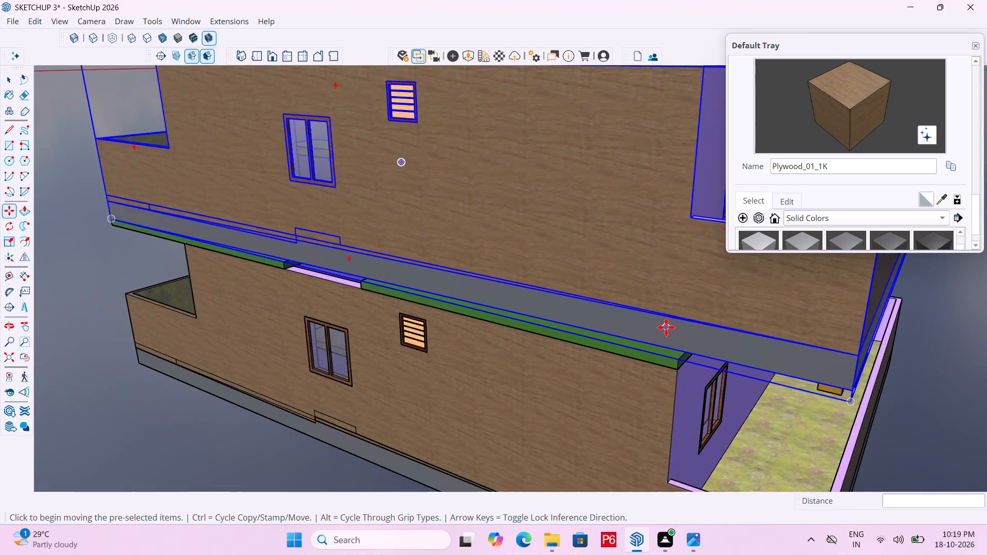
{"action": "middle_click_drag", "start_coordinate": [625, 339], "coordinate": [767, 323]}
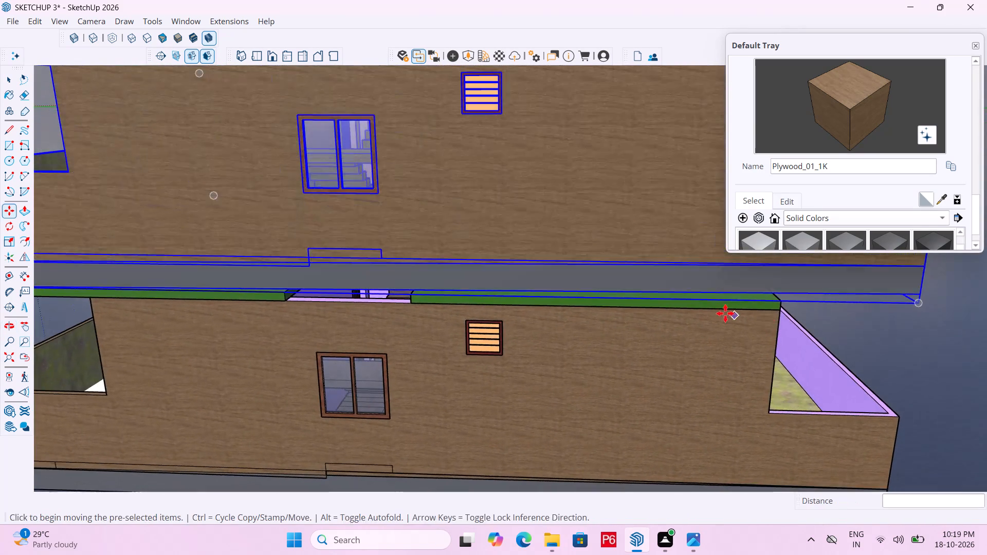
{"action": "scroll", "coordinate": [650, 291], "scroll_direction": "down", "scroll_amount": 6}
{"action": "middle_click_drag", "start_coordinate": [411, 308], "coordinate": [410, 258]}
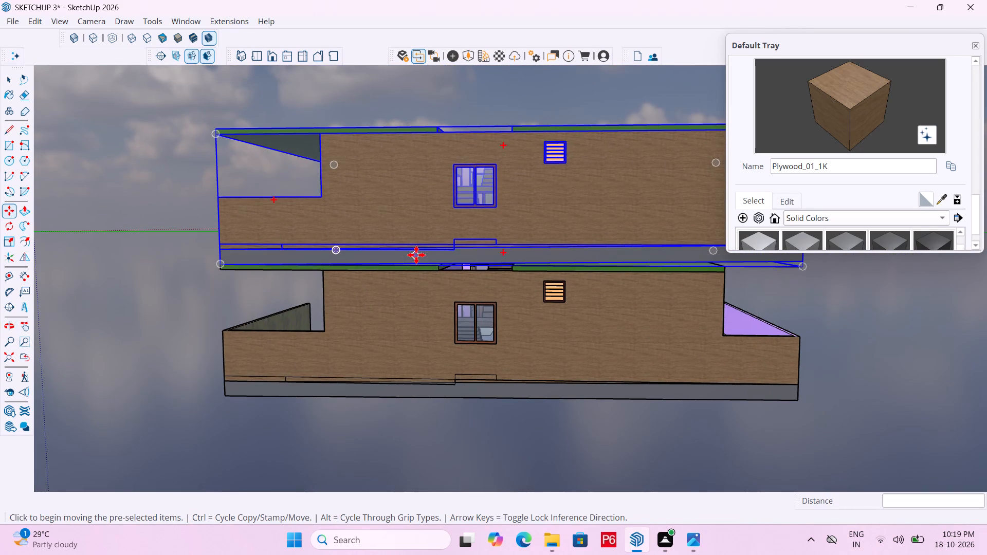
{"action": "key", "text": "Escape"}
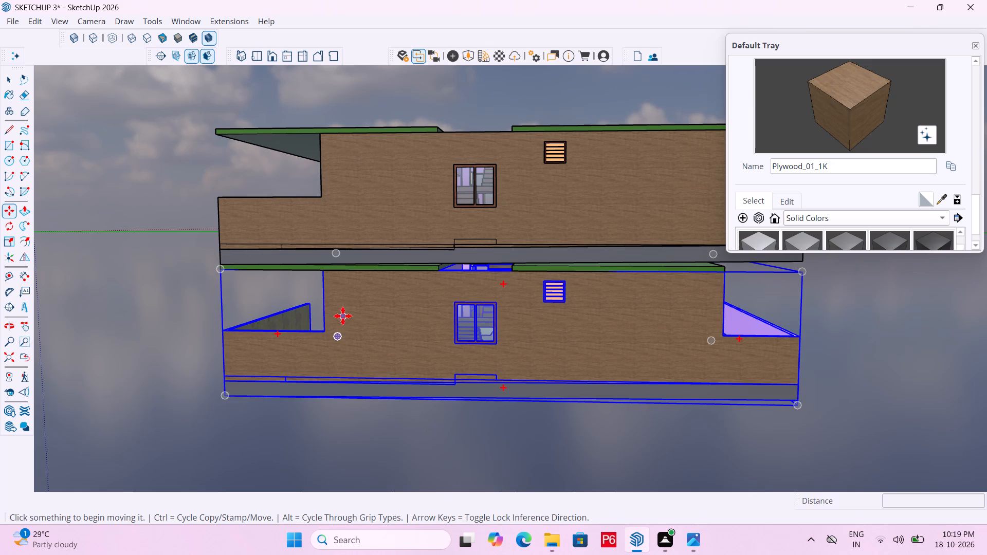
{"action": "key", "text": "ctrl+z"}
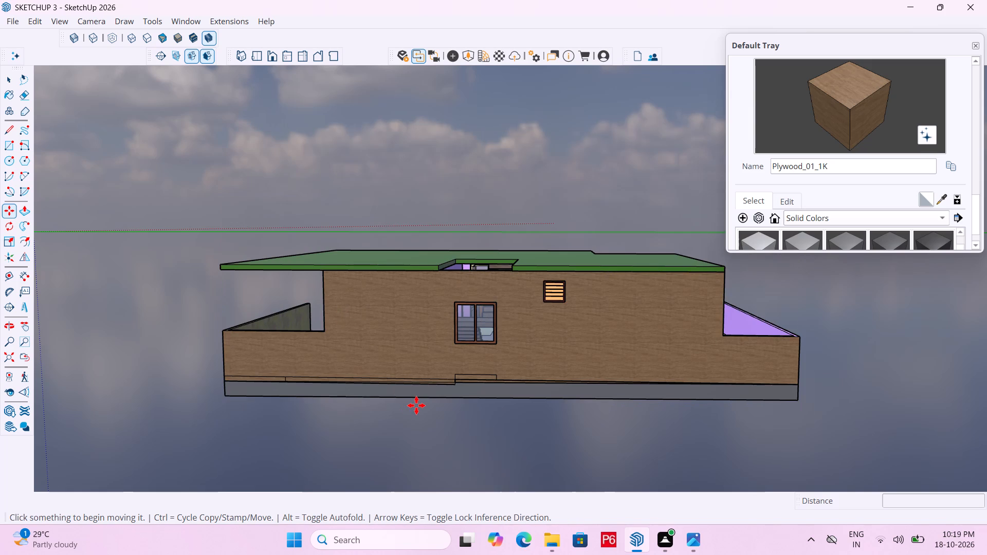
Inside the house group, push the plinth's underside face up about 8 3/4" to make the plinth thinner.
{"action": "scroll", "coordinate": [436, 272], "scroll_direction": "down", "scroll_amount": 5}
{"action": "middle_click_drag", "start_coordinate": [412, 367], "coordinate": [461, 182]}
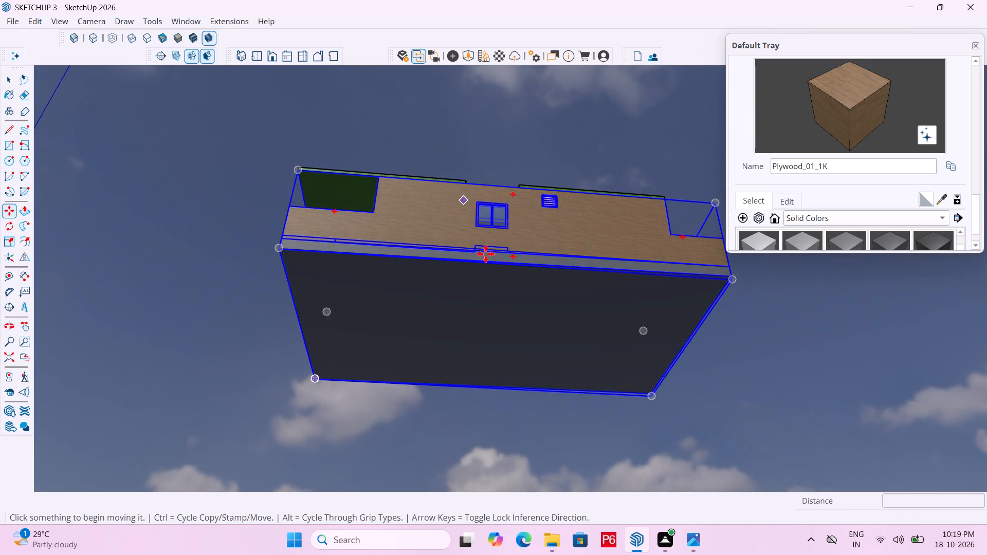
{"action": "key", "text": "space"}
{"action": "left_click", "coordinate": [812, 324]}
{"action": "double_click", "coordinate": [513, 300]}
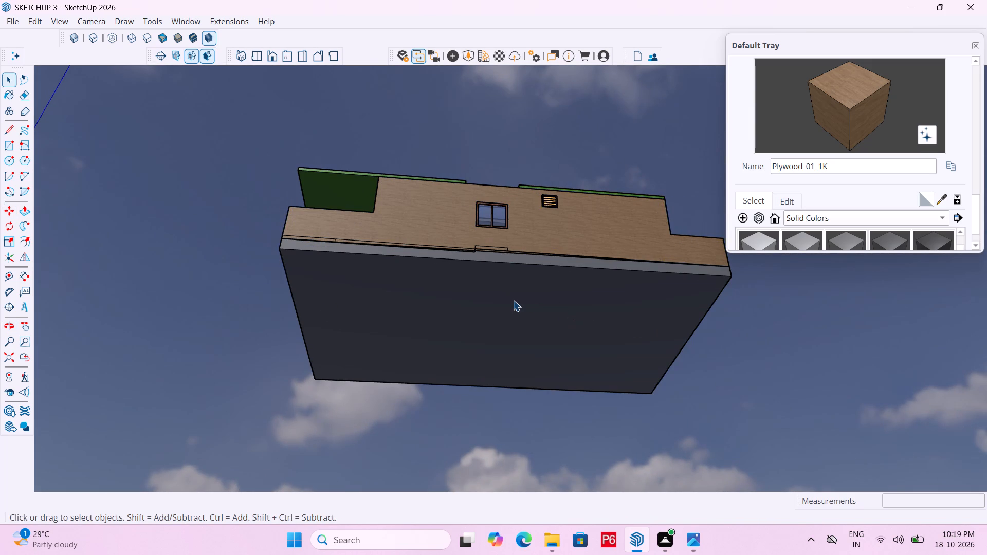
{"action": "left_click", "coordinate": [417, 283]}
{"action": "double_click", "coordinate": [417, 283]}
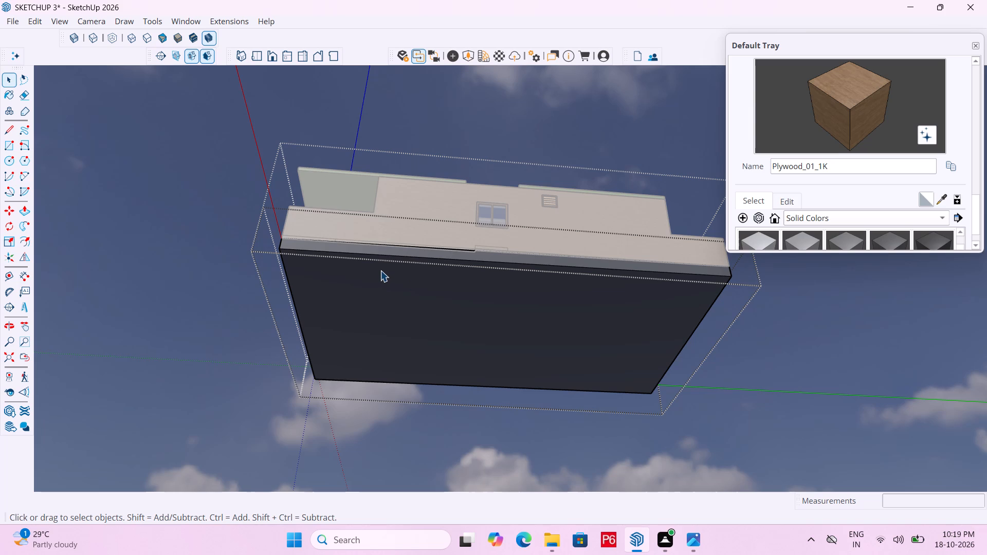
{"action": "left_click", "coordinate": [380, 270]}
{"action": "key", "text": "p"}
{"action": "left_click", "coordinate": [380, 270]}
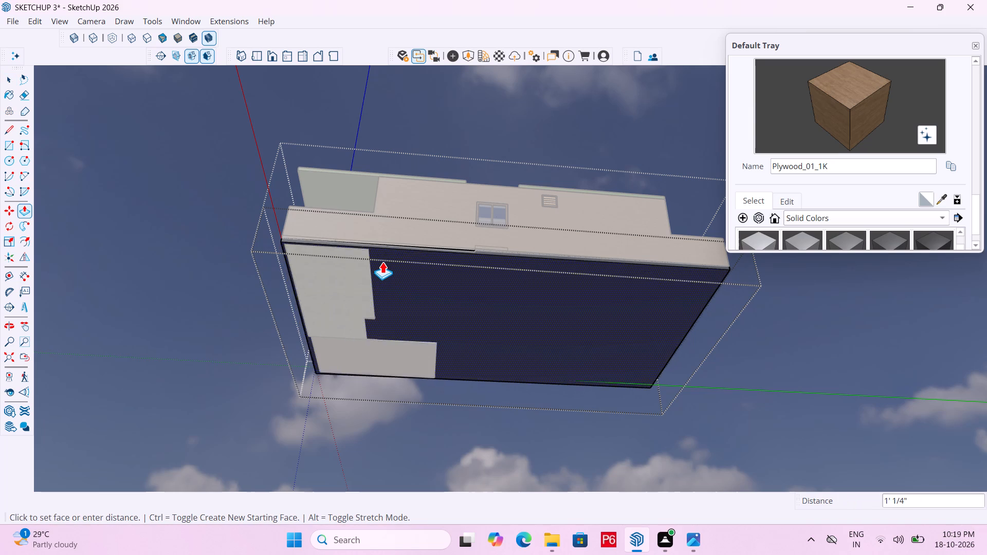
{"action": "scroll", "coordinate": [376, 267], "scroll_direction": "up", "scroll_amount": 4}
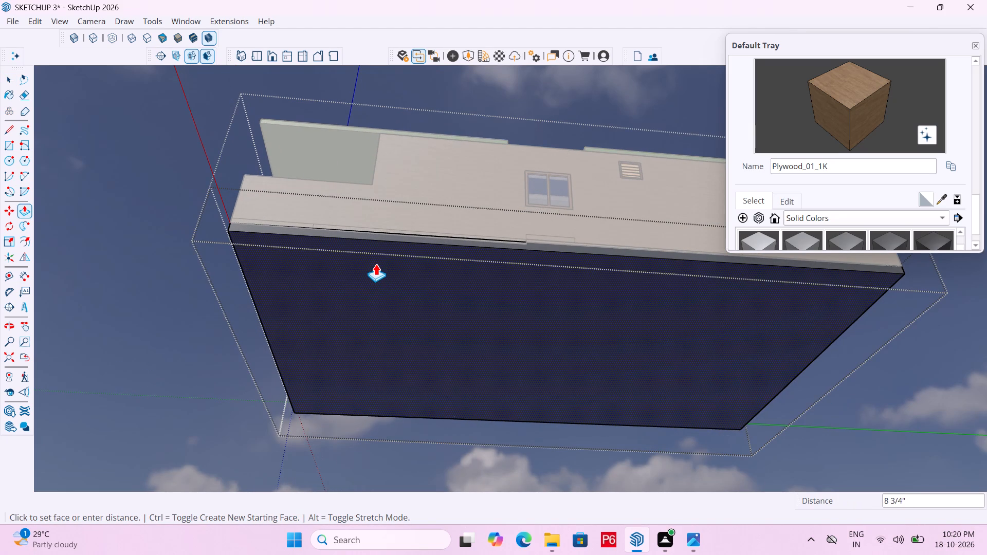
{"action": "left_click", "coordinate": [376, 264]}
{"action": "key", "text": "space"}
{"action": "left_click", "coordinate": [163, 258]}
Copy the walls group straight up about 12' 3 1/4" to form an upper storey above the roof slab.
{"action": "middle_click_drag", "start_coordinate": [415, 225], "coordinate": [469, 350]}
{"action": "scroll", "coordinate": [417, 227], "scroll_direction": "down", "scroll_amount": 1}
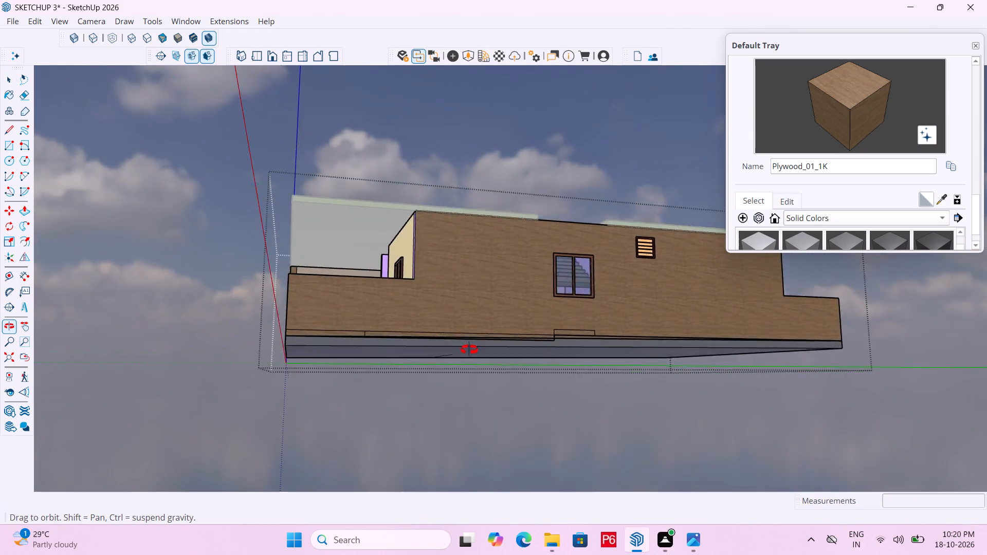
{"action": "middle_click_drag", "start_coordinate": [469, 350], "coordinate": [569, 413]}
{"action": "left_click", "coordinate": [432, 373]}
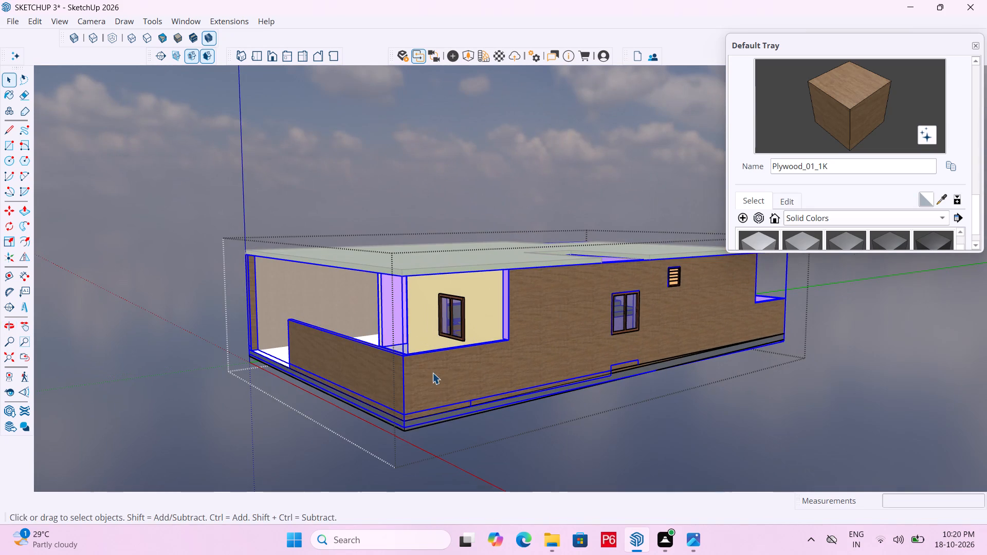
{"action": "key", "text": "m"}
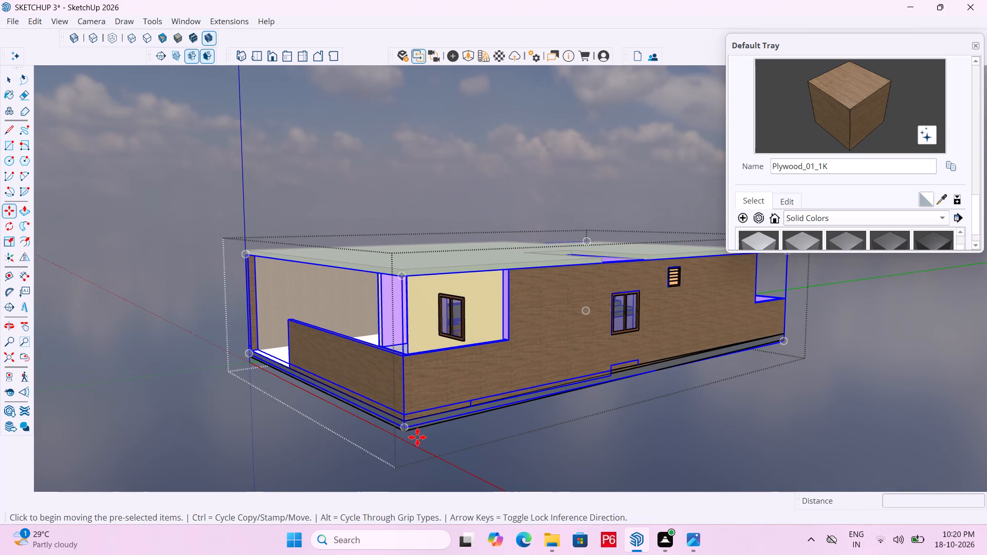
{"action": "left_click", "coordinate": [403, 433]}
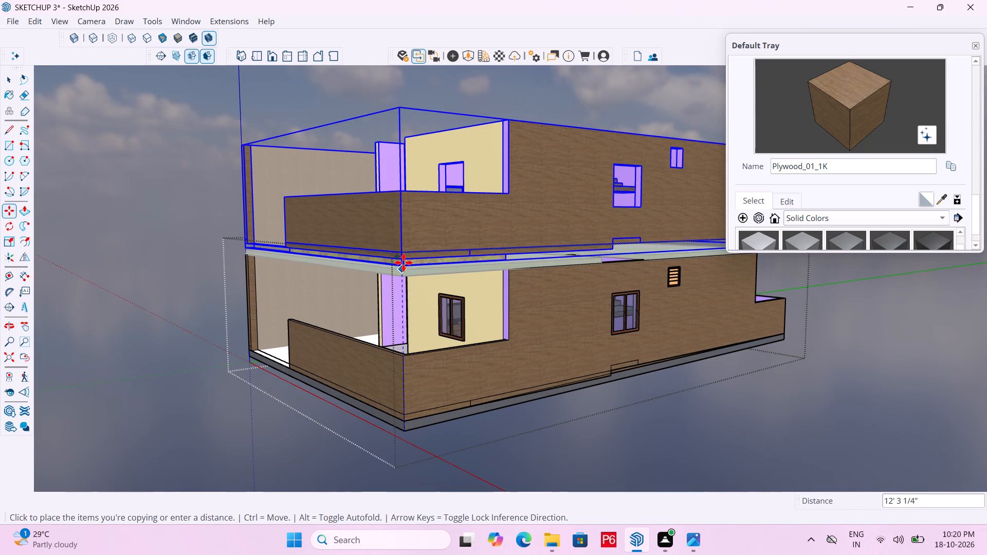
{"action": "left_click", "coordinate": [399, 270]}
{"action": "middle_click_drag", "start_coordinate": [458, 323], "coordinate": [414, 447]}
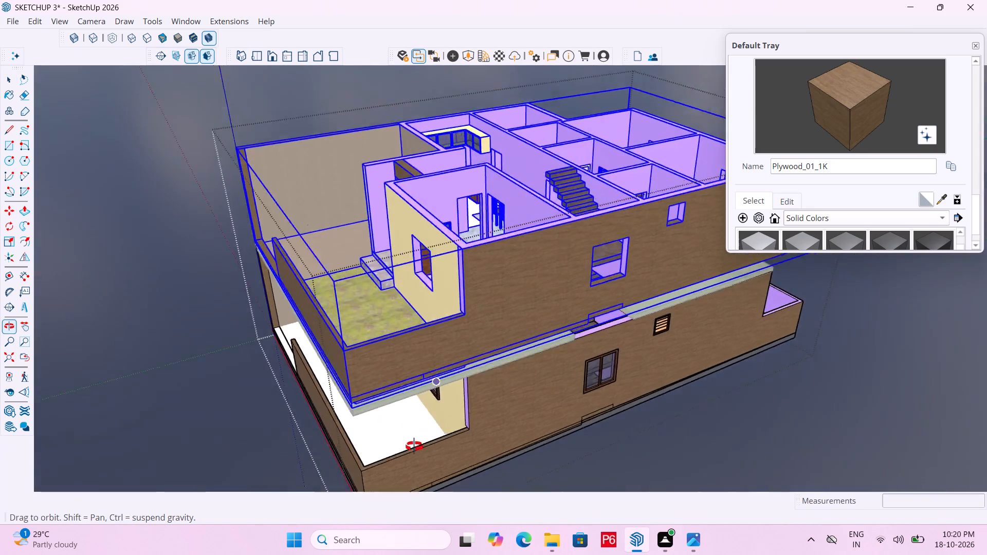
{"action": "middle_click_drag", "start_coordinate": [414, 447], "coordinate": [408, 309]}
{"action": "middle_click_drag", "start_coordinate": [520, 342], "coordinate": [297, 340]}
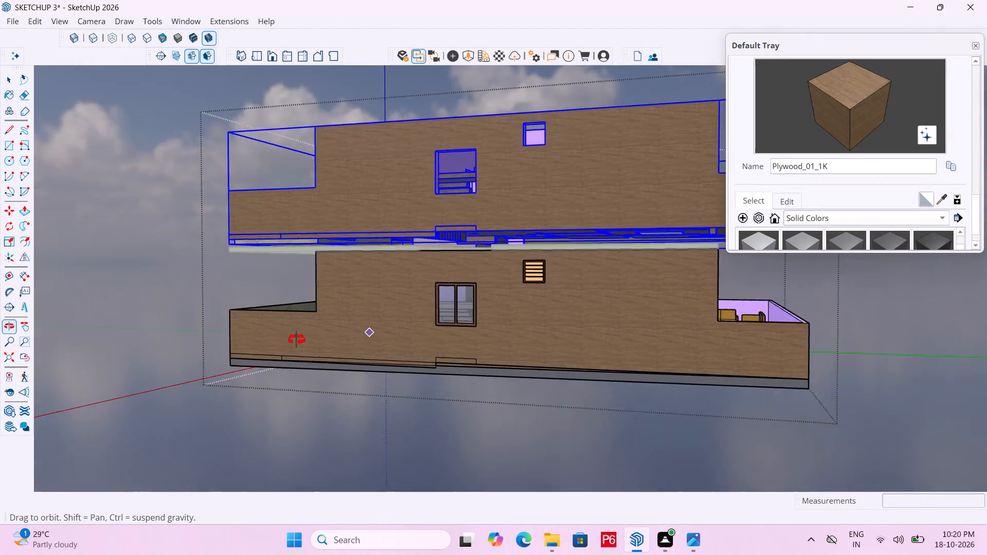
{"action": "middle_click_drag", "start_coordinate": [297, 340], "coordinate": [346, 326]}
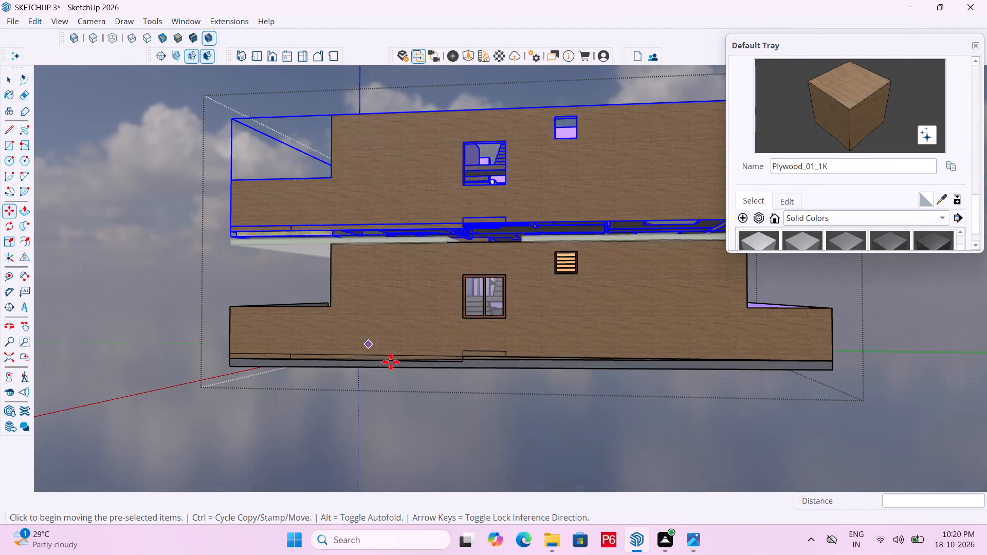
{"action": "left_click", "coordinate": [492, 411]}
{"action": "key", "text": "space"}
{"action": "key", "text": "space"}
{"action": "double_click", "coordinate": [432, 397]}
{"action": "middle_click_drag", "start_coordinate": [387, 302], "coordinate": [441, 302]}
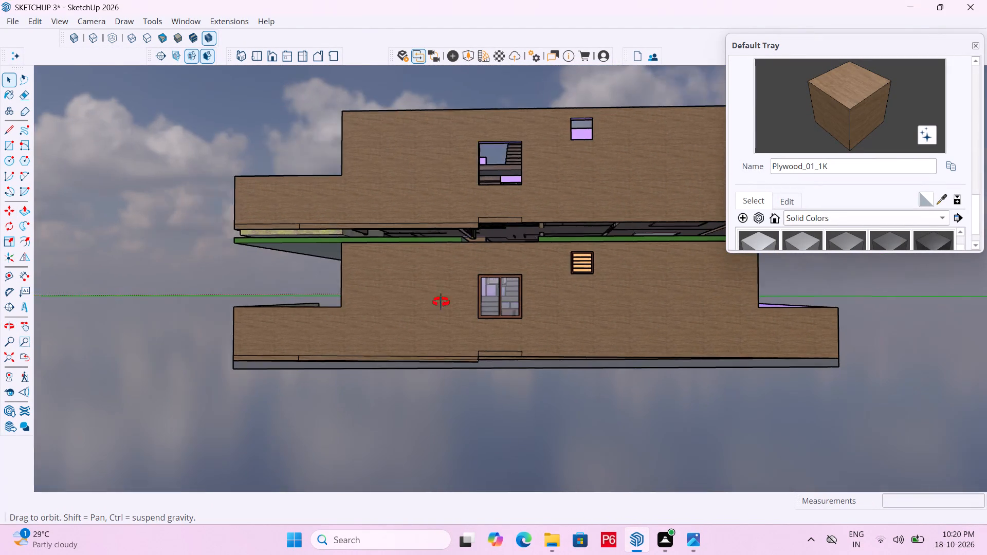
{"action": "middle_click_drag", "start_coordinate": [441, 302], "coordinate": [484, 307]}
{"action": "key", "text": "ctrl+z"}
Copy the plinth straight up 12' 3 1/4", placing its top corner at the bottom corner of the copied upper walls, and leave the house group.
{"action": "left_click", "coordinate": [416, 375]}
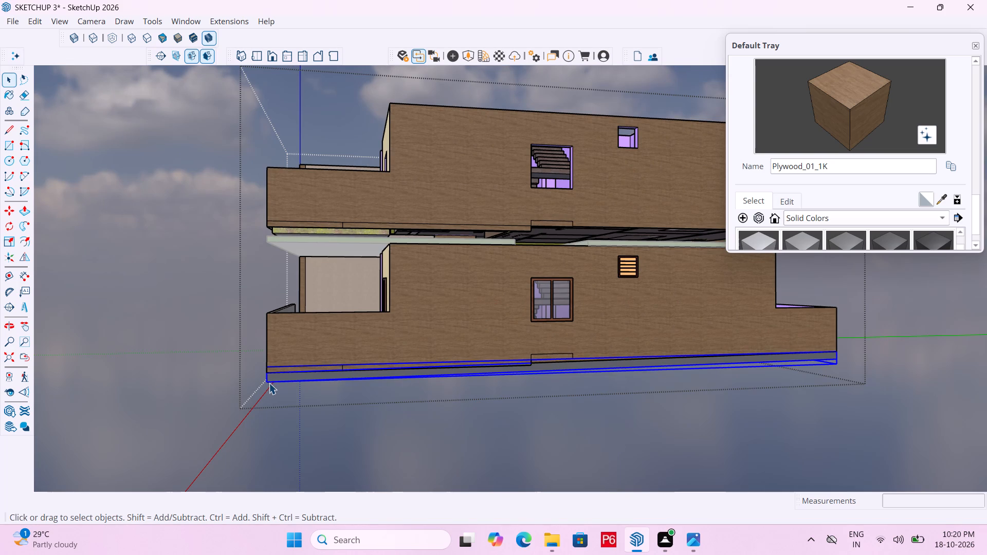
{"action": "key", "text": "m"}
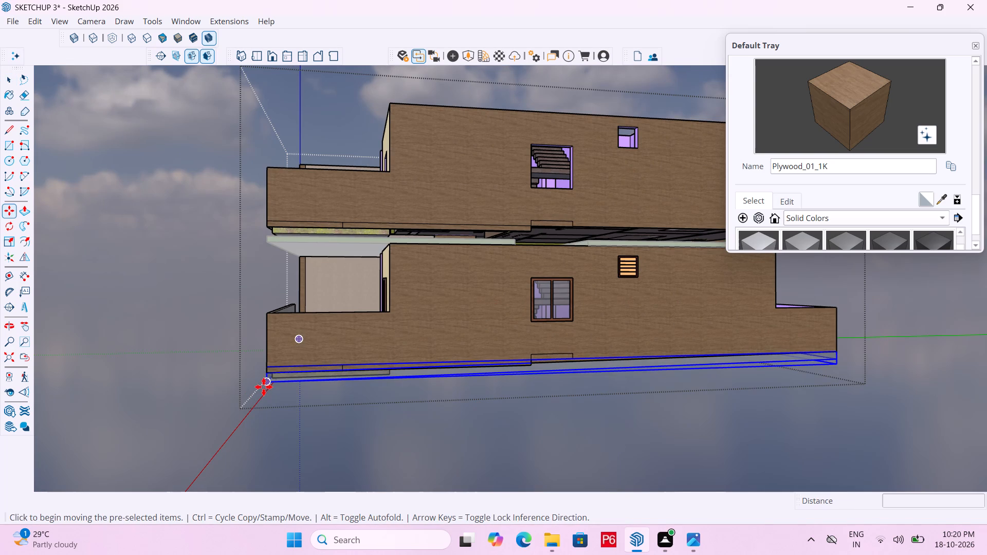
{"action": "left_click", "coordinate": [262, 385]}
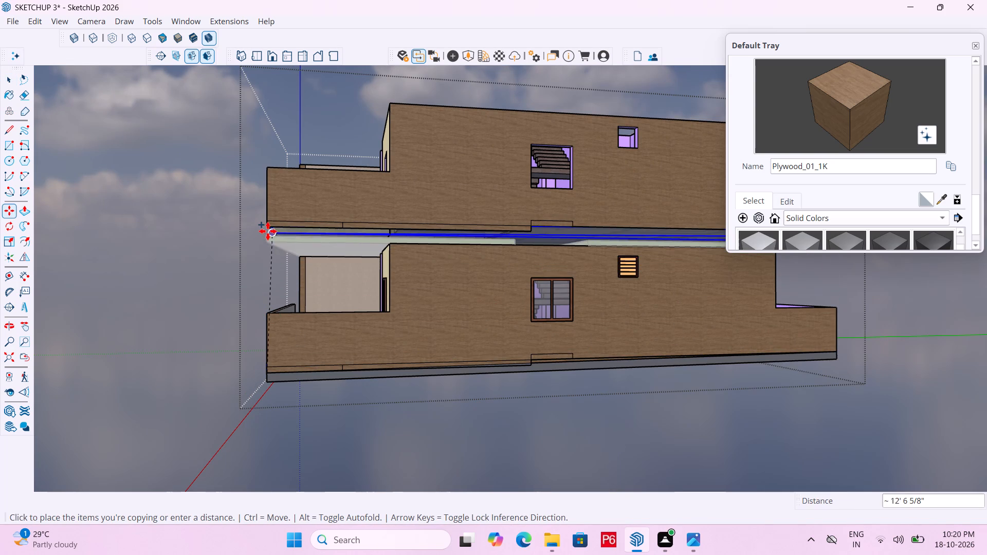
{"action": "scroll", "coordinate": [258, 248], "scroll_direction": "up", "scroll_amount": 5}
{"action": "key", "text": "Escape"}
{"action": "scroll", "coordinate": [262, 262], "scroll_direction": "down", "scroll_amount": 5}
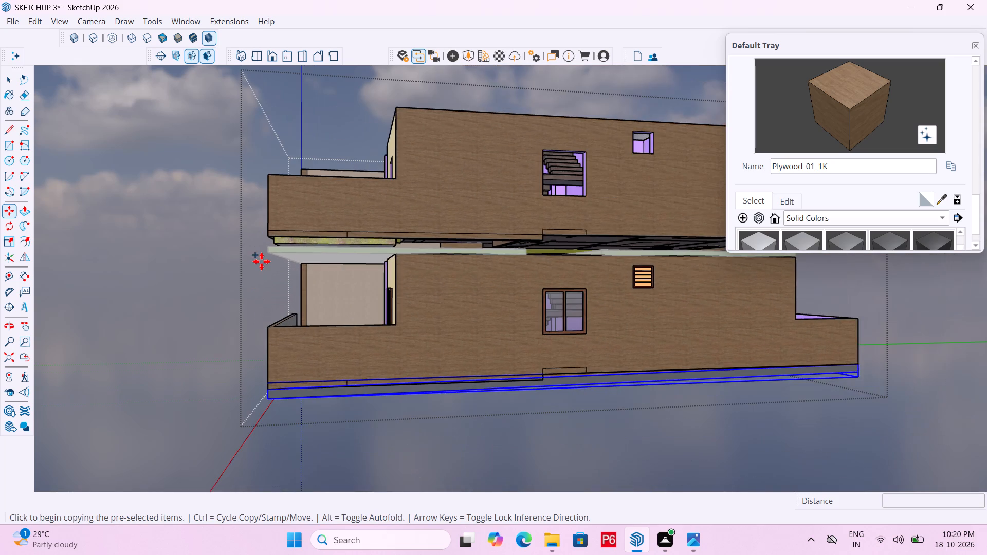
{"action": "scroll", "coordinate": [272, 386], "scroll_direction": "up", "scroll_amount": 5}
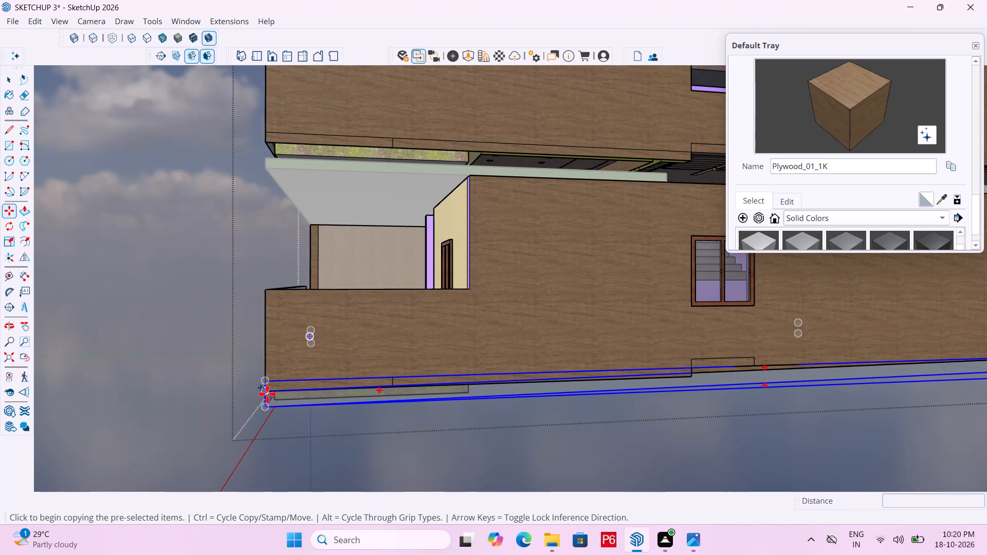
{"action": "scroll", "coordinate": [267, 393], "scroll_direction": "up", "scroll_amount": 5}
{"action": "left_click", "coordinate": [265, 392]}
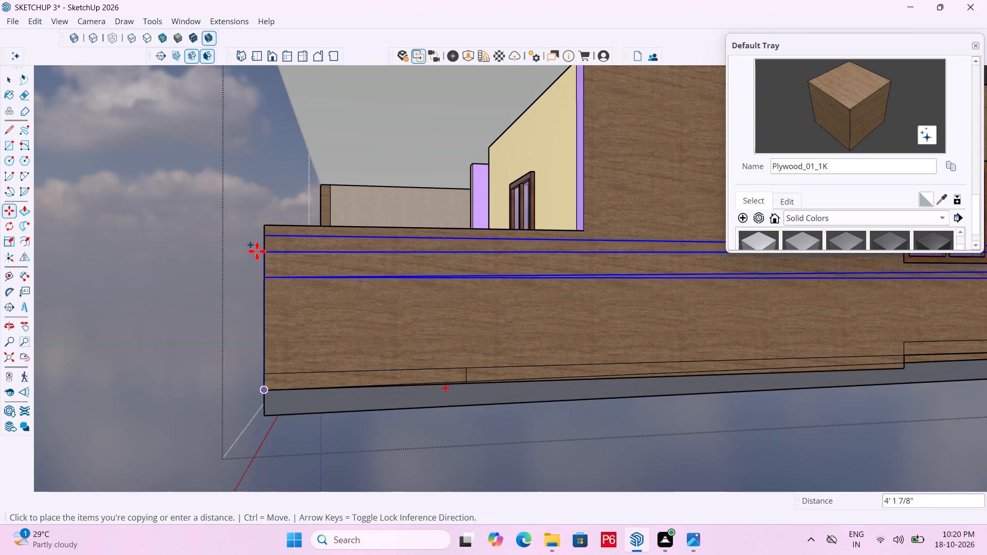
{"action": "scroll", "coordinate": [251, 144], "scroll_direction": "down", "scroll_amount": 4}
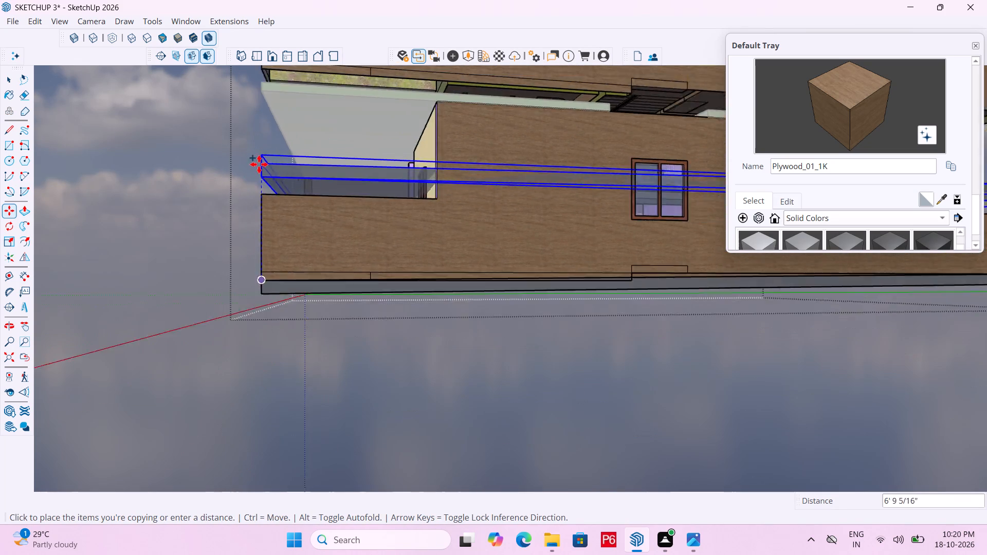
{"action": "scroll", "coordinate": [259, 164], "scroll_direction": "down", "scroll_amount": 7}
{"action": "scroll", "coordinate": [259, 109], "scroll_direction": "up", "scroll_amount": 10}
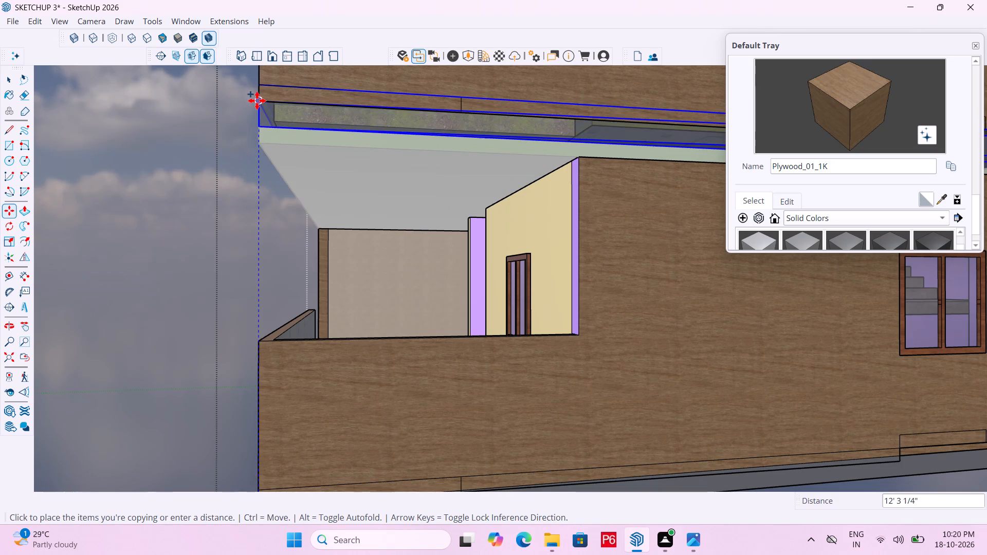
{"action": "left_click", "coordinate": [257, 101]}
{"action": "scroll", "coordinate": [336, 132], "scroll_direction": "down", "scroll_amount": 6}
{"action": "middle_click_drag", "start_coordinate": [284, 224], "coordinate": [422, 215]}
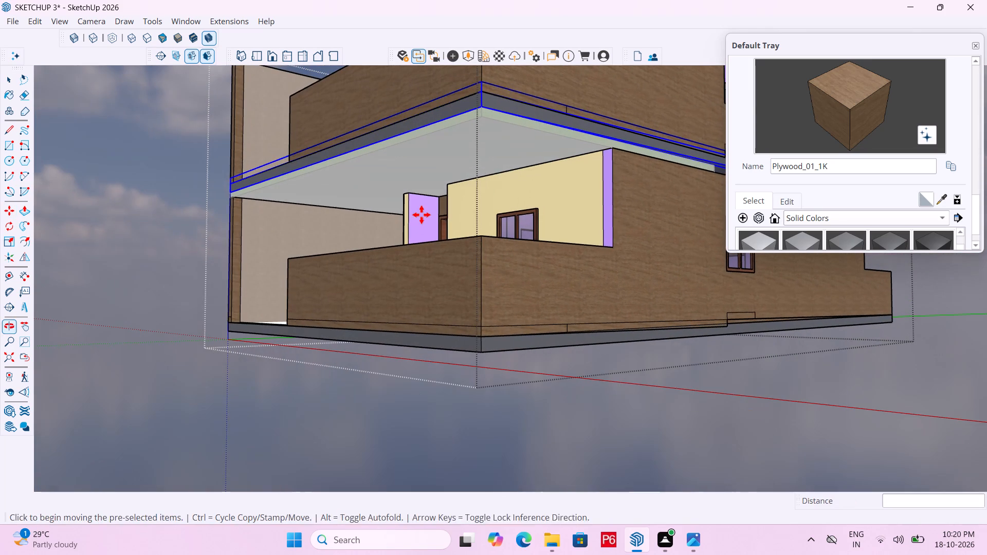
{"action": "key", "text": "space"}
{"action": "left_click", "coordinate": [648, 390]}
Examine the joint between the two storeys and the stair opening in the roof slab from several sides.
{"action": "middle_click_drag", "start_coordinate": [408, 159], "coordinate": [300, 159]}
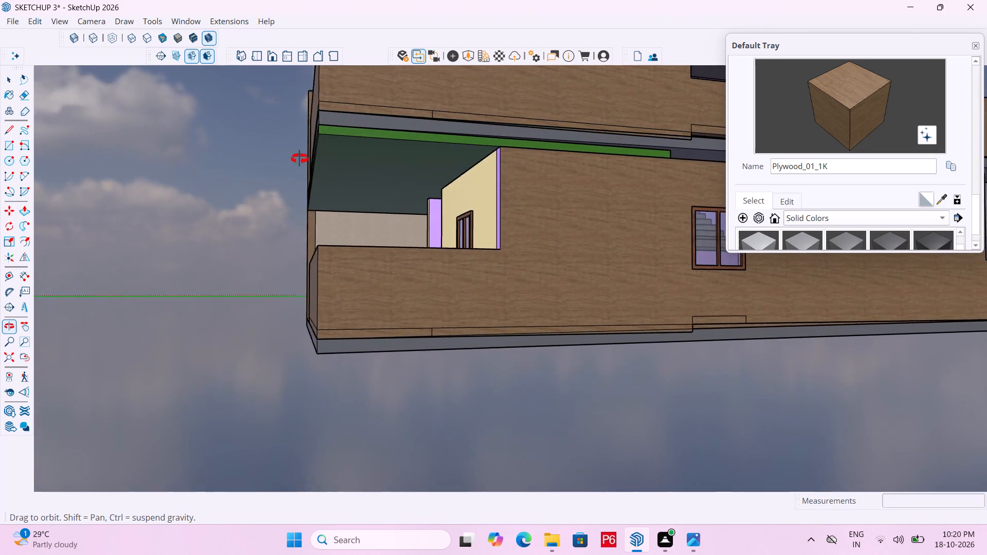
{"action": "middle_click_drag", "start_coordinate": [300, 159], "coordinate": [392, 186]}
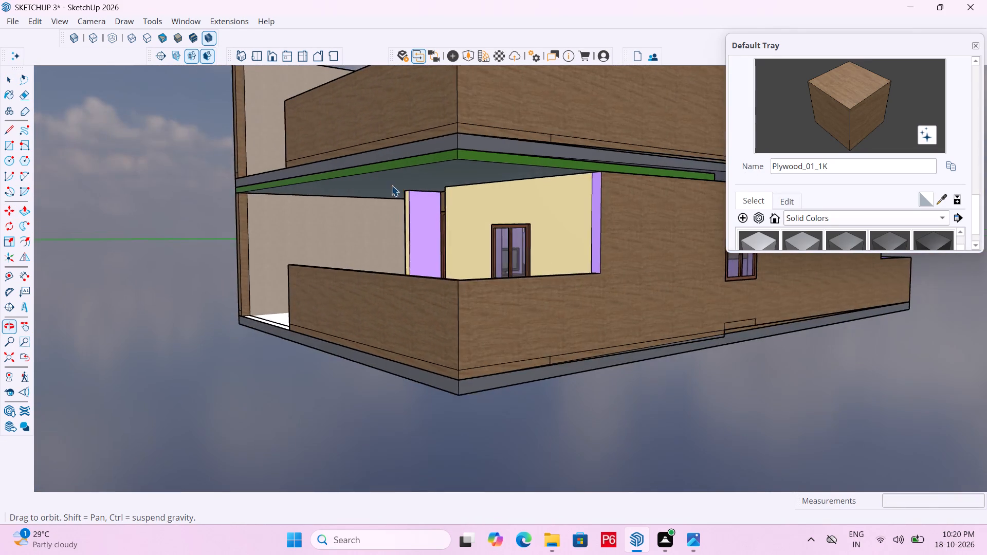
{"action": "scroll", "coordinate": [344, 143], "scroll_direction": "down", "scroll_amount": 5}
{"action": "middle_click_drag", "start_coordinate": [567, 161], "coordinate": [354, 209]}
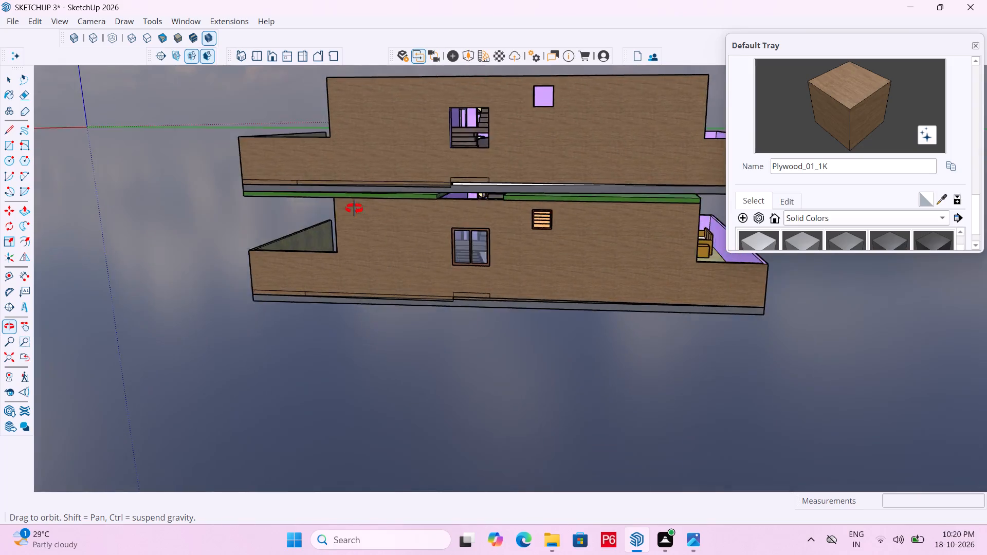
{"action": "middle_click_drag", "start_coordinate": [354, 209], "coordinate": [480, 259]}
{"action": "middle_click", "coordinate": [480, 258]}
{"action": "scroll", "coordinate": [480, 257], "scroll_direction": "up", "scroll_amount": 3}
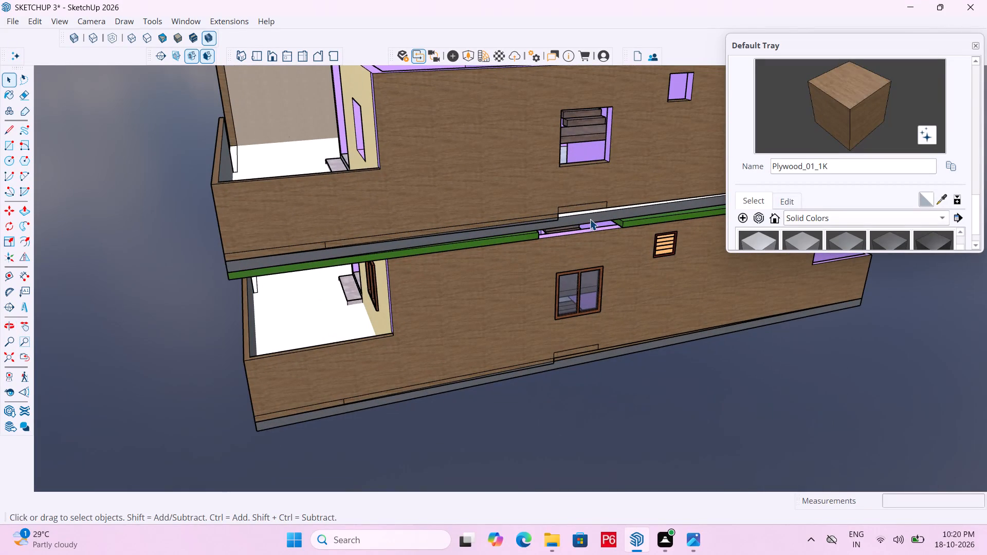
{"action": "left_click", "coordinate": [590, 219]}
{"action": "scroll", "coordinate": [423, 199], "scroll_direction": "down", "scroll_amount": 3}
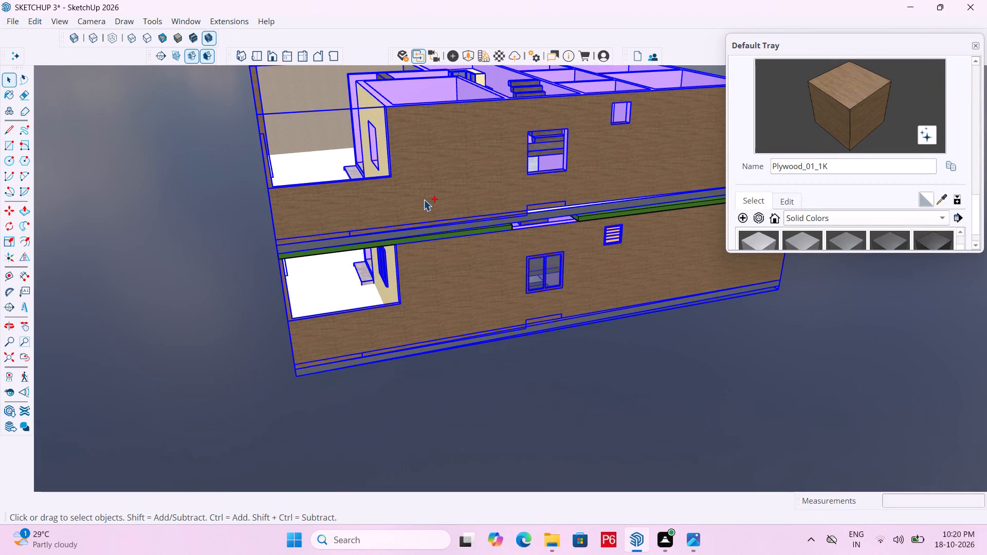
Undo the upward copies of the plinth and walls so only the ground storey is left.
{"action": "key", "text": "ctrl+z"}
{"action": "key", "text": "ctrl+z"}
{"action": "key", "text": "ctrl+z"}
{"action": "key", "text": "ctrl+z"}
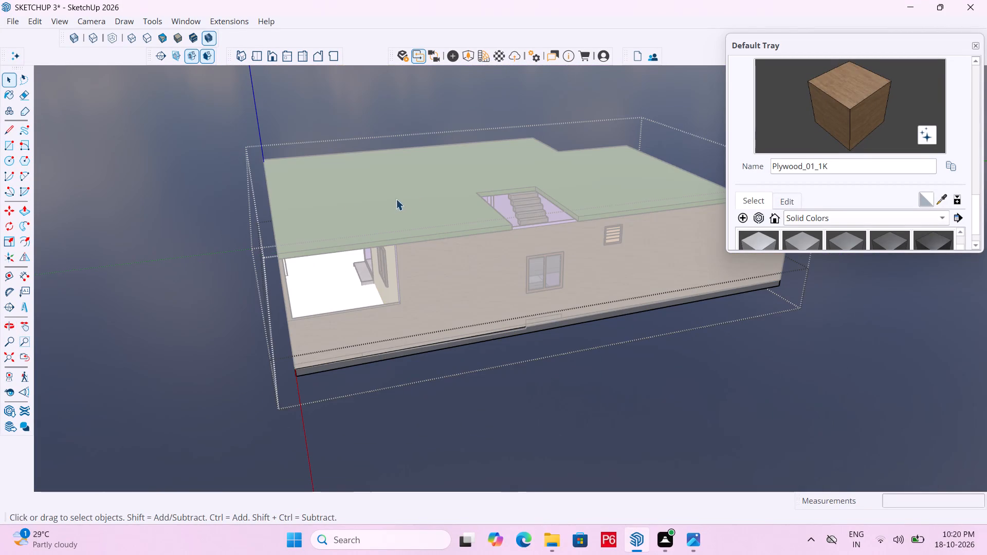
Undo the thinning of the plinth while viewing the house from below.
{"action": "scroll", "coordinate": [353, 205], "scroll_direction": "down", "scroll_amount": 1}
{"action": "middle_click_drag", "start_coordinate": [284, 208], "coordinate": [389, 165]}
{"action": "left_click", "coordinate": [563, 334]}
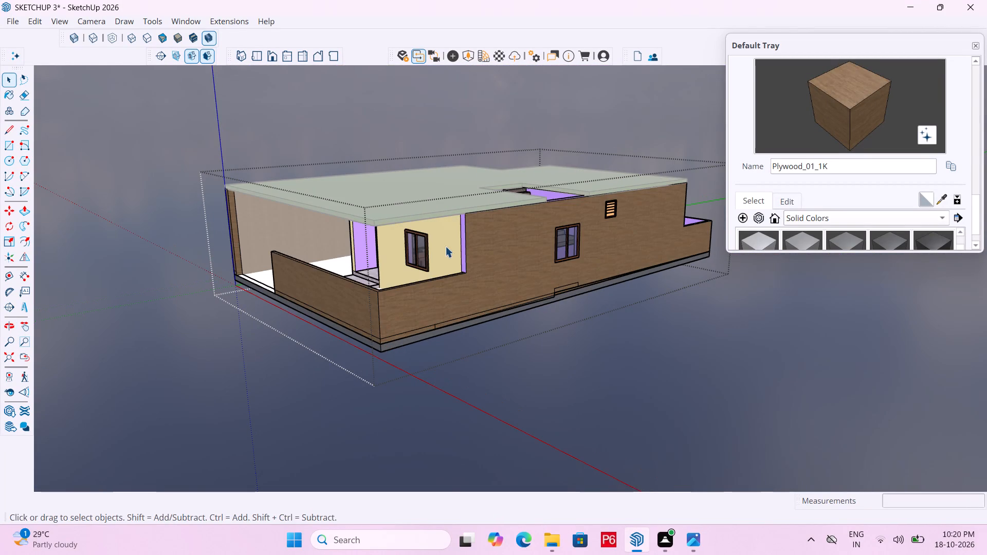
{"action": "middle_click_drag", "start_coordinate": [438, 254], "coordinate": [392, 290]}
{"action": "middle_click_drag", "start_coordinate": [410, 307], "coordinate": [413, 281]}
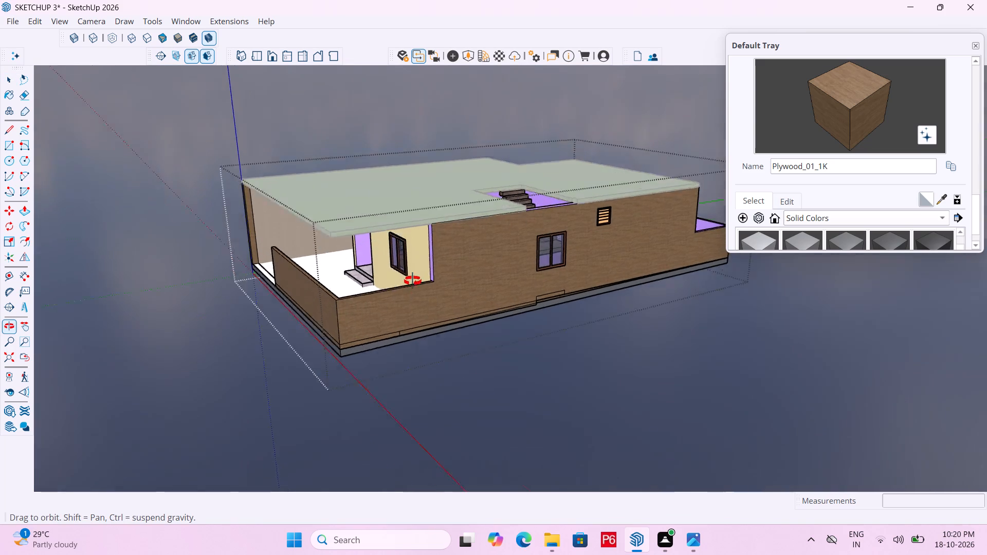
{"action": "middle_click_drag", "start_coordinate": [413, 281], "coordinate": [396, 71]}
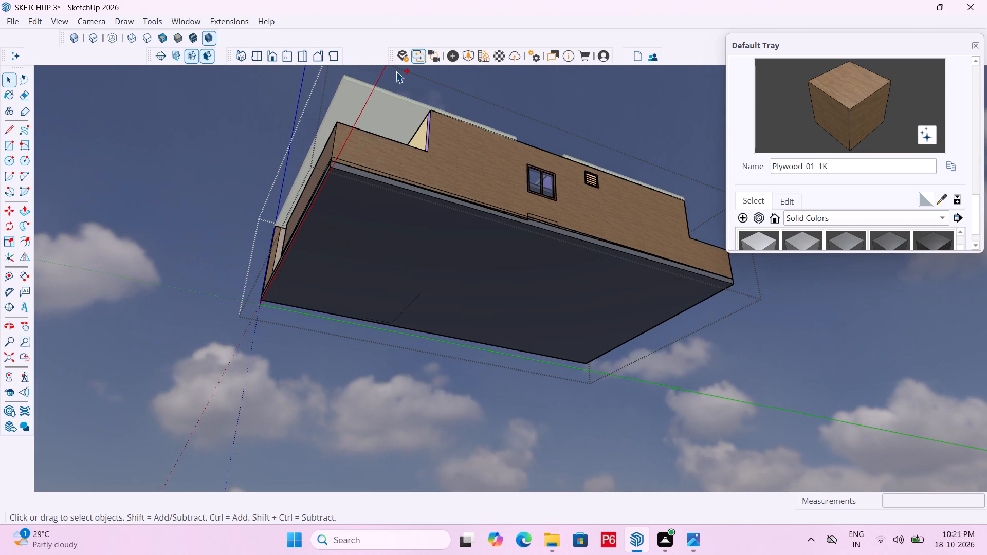
{"action": "key", "text": "ctrl+z"}
{"action": "key", "text": "ctrl+z"}
{"action": "key", "text": "ctrl+z"}
{"action": "key", "text": "ctrl+z"}
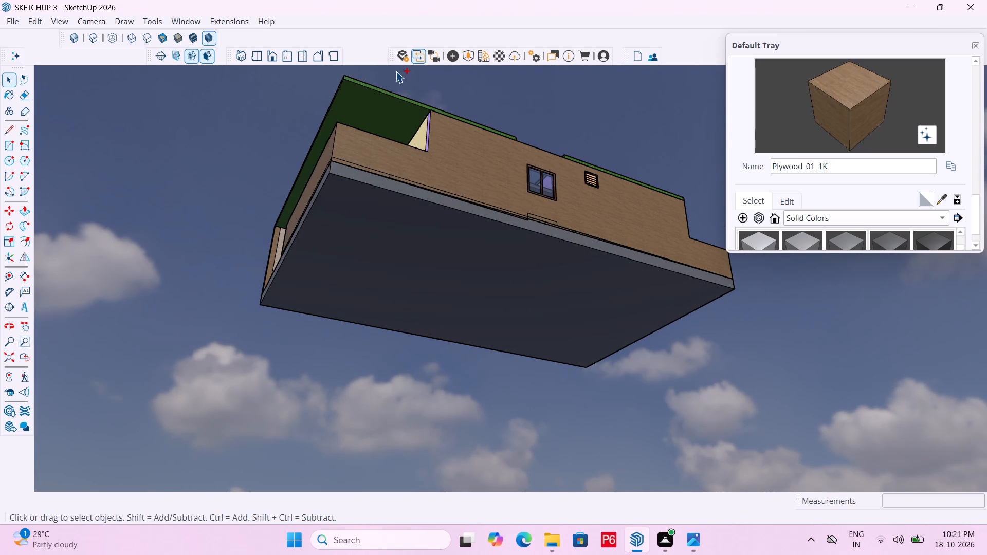
Undo the edits made before the plinth was thinned, going back as far as editing the walls group.
{"action": "key", "text": "ctrl+z"}
{"action": "key", "text": "ctrl+z"}
{"action": "key", "text": "ctrl+z"}
{"action": "key", "text": "ctrl+z"}
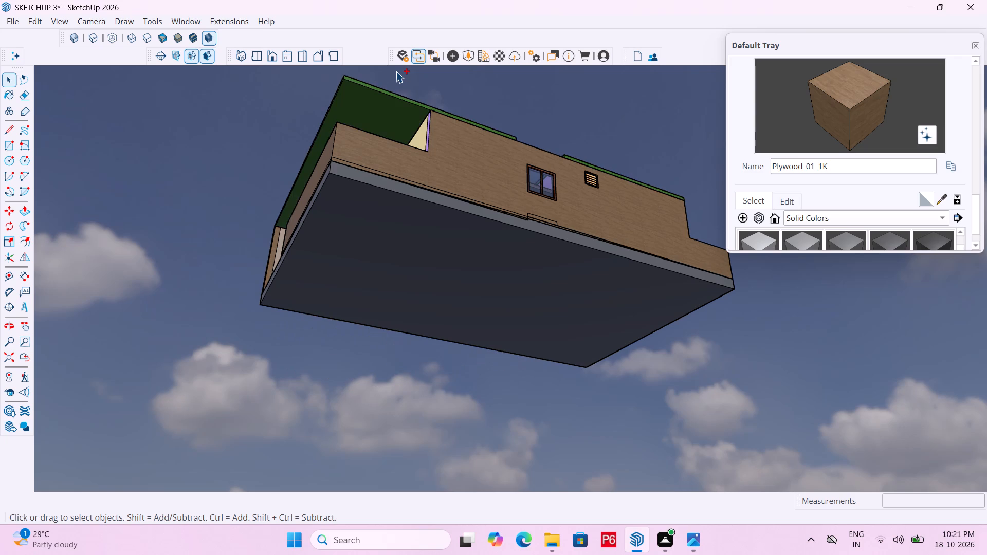
{"action": "key", "text": "ctrl+z"}
{"action": "key", "text": "ctrl+z"}
{"action": "key", "text": "ctrl+z"}
{"action": "key", "text": "ctrl+z"}
{"action": "key", "text": "ctrl+z"}
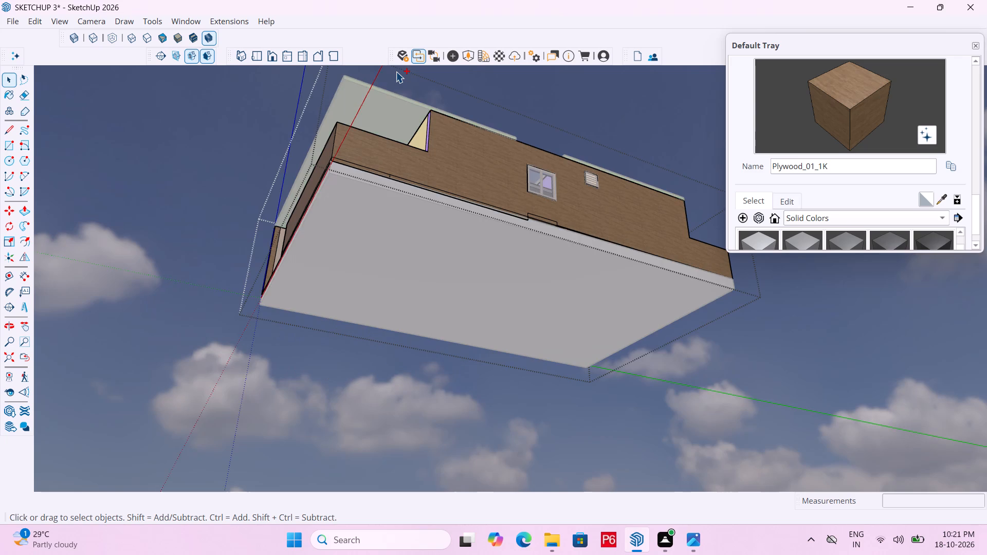
{"action": "key", "text": "ctrl+z"}
{"action": "key", "text": "ctrl+z"}
{"action": "key", "text": "ctrl+z"}
{"action": "key", "text": "ctrl+z"}
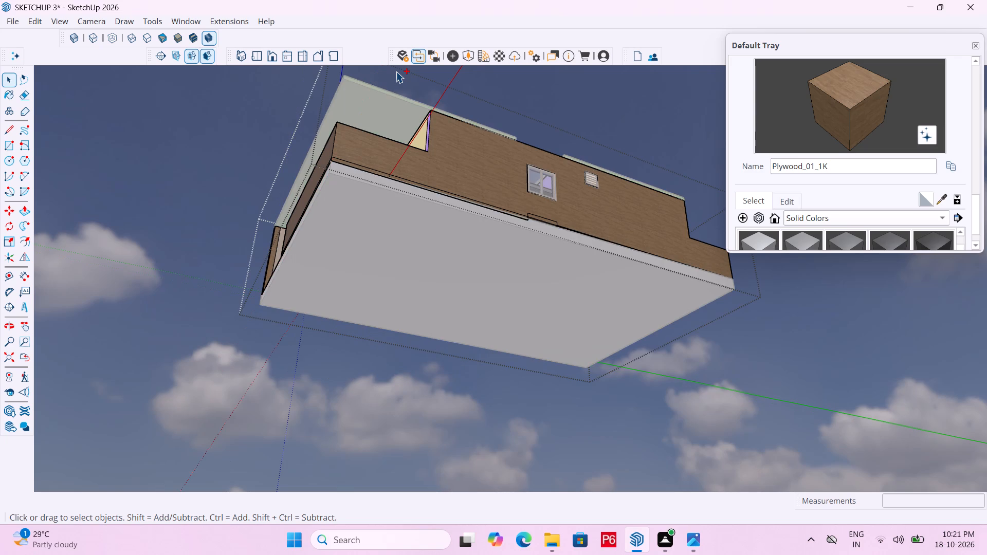
{"action": "key", "text": "ctrl+z"}
{"action": "key", "text": "ctrl+z"}
Undo further back until the grey material is removed from the plinth and its group is closed.
{"action": "middle_click_drag", "start_coordinate": [445, 202], "coordinate": [490, 308]}
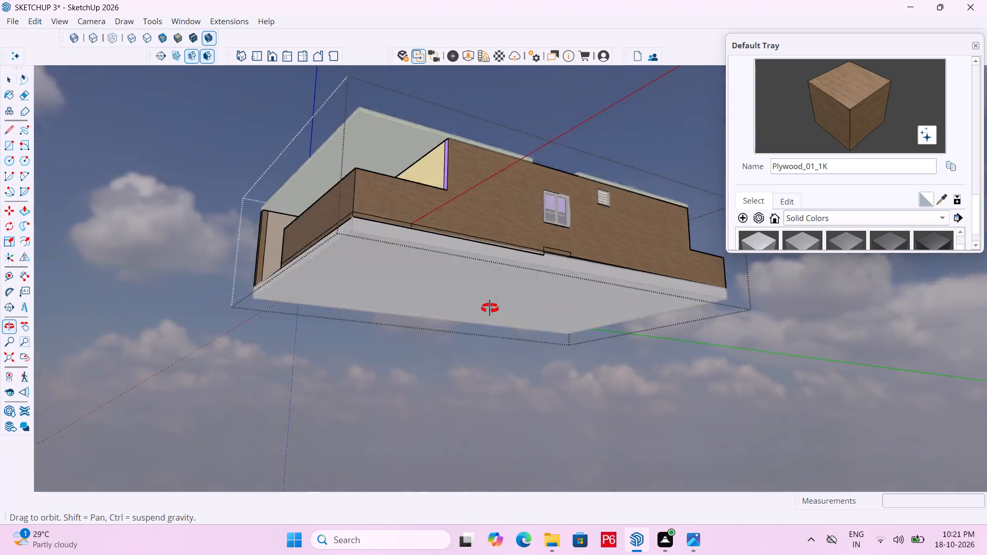
{"action": "middle_click_drag", "start_coordinate": [490, 308], "coordinate": [527, 452]}
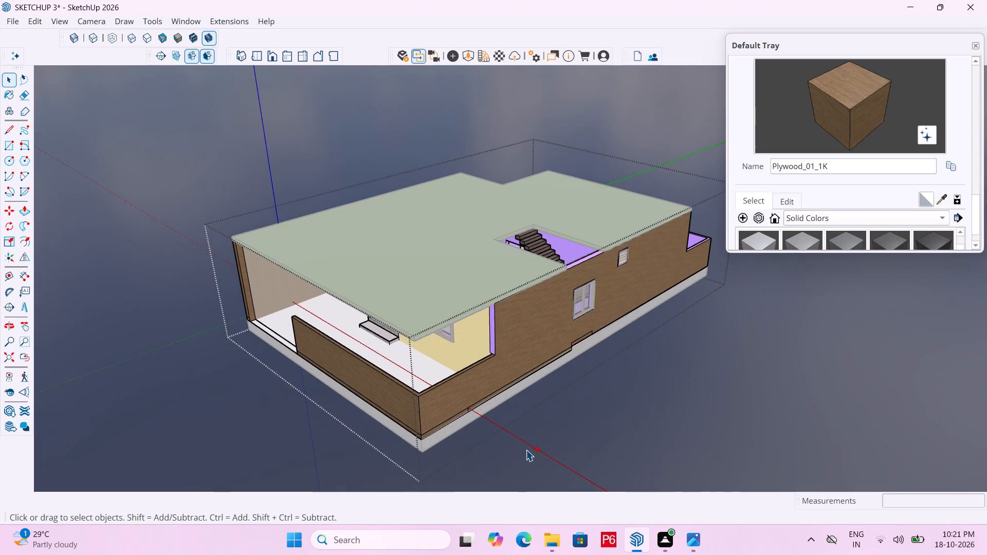
{"action": "key", "text": "ctrl+z"}
{"action": "key", "text": "ctrl+z"}
{"action": "key", "text": "ctrl+z"}
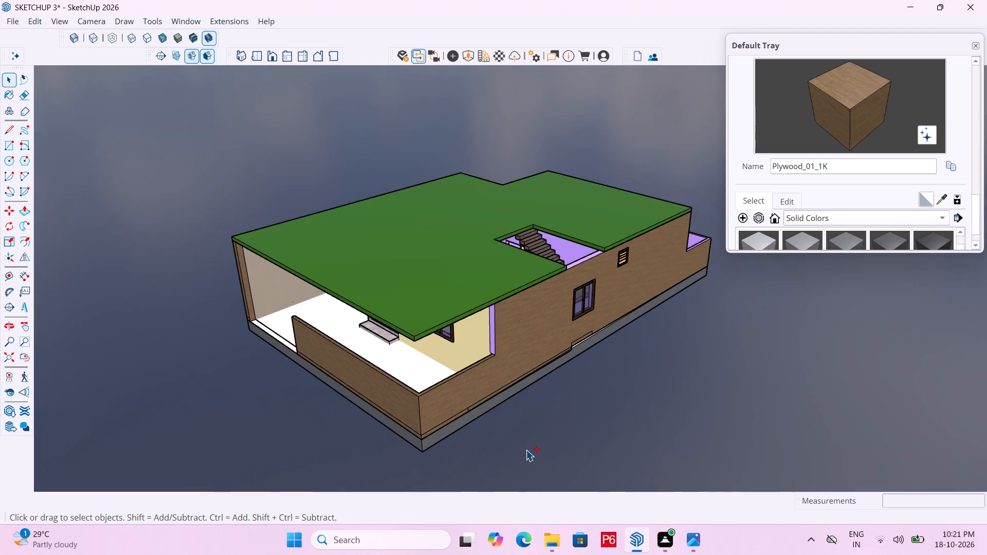
{"action": "key", "text": "ctrl+z"}
{"action": "key", "text": "ctrl+z"}
{"action": "key", "text": "ctrl+z"}
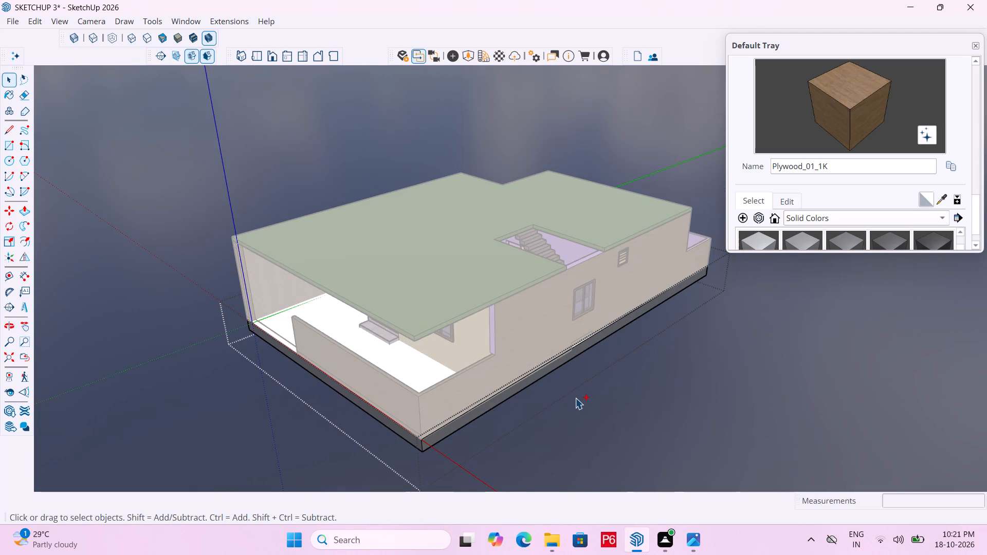
{"action": "key", "text": "ctrl+z"}
{"action": "key", "text": "ctrl+z"}
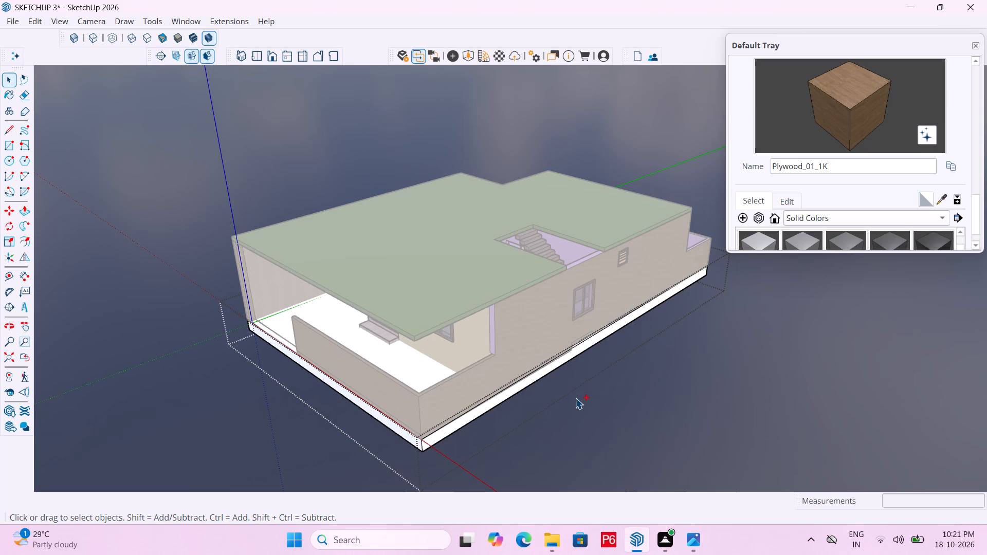
{"action": "key", "text": "ctrl+z"}
{"action": "key", "text": "ctrl+z"}
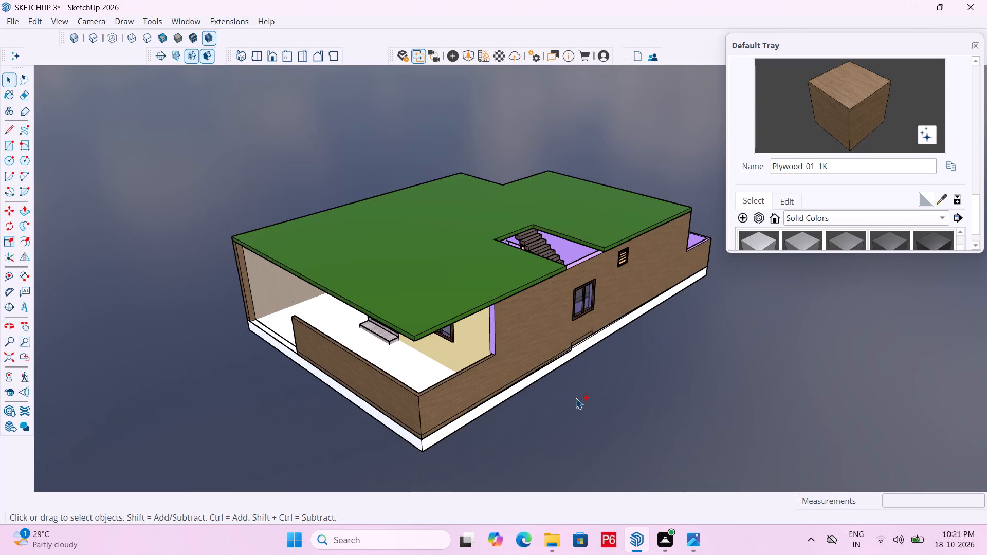
Inside the plinth group, push the underside face up about 9 1/8" to thin the plinth, and leave the group.
{"action": "middle_click_drag", "start_coordinate": [557, 380], "coordinate": [465, 156]}
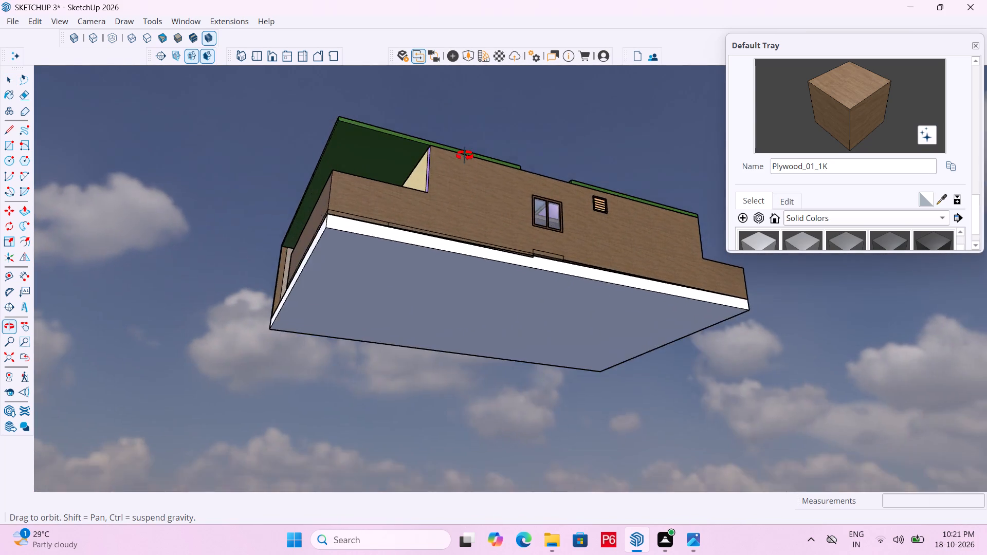
{"action": "middle_click_drag", "start_coordinate": [465, 156], "coordinate": [510, 323]}
{"action": "scroll", "coordinate": [388, 395], "scroll_direction": "up", "scroll_amount": 9}
{"action": "middle_click_drag", "start_coordinate": [396, 349], "coordinate": [372, 161]}
{"action": "double_click", "coordinate": [374, 194]}
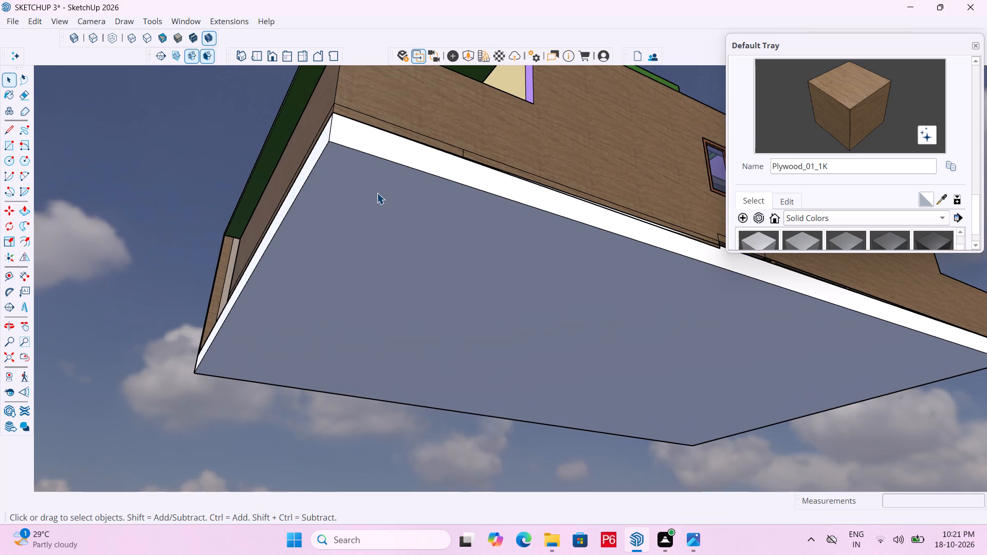
{"action": "left_click", "coordinate": [375, 179]}
{"action": "double_click", "coordinate": [342, 170]}
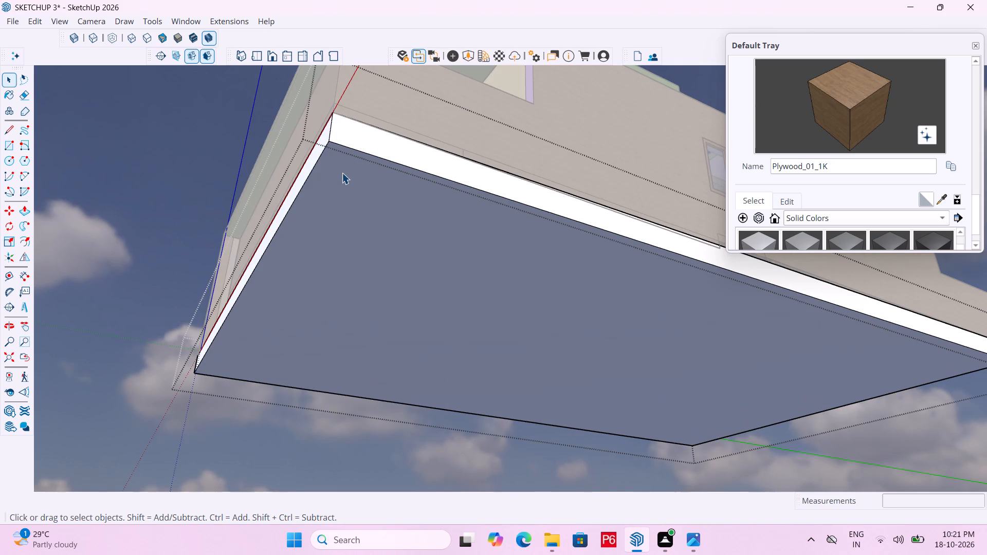
{"action": "key", "text": "p"}
{"action": "left_click", "coordinate": [342, 182]}
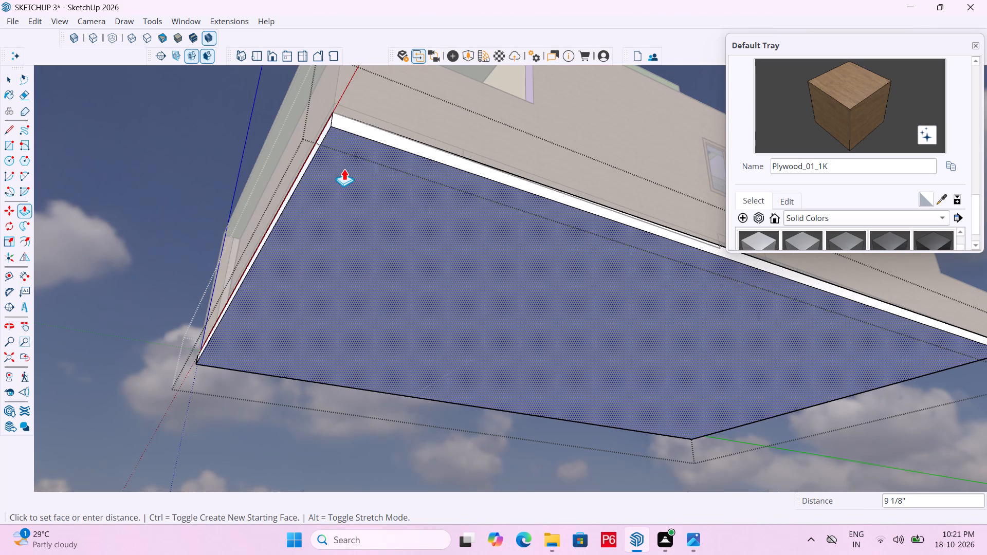
{"action": "left_click", "coordinate": [344, 169]}
{"action": "key", "text": "space"}
{"action": "double_click", "coordinate": [159, 183]}
Save the model with the thinned white plinth.
{"action": "middle_click_drag", "start_coordinate": [401, 157], "coordinate": [389, 318]}
{"action": "scroll", "coordinate": [389, 309], "scroll_direction": "down", "scroll_amount": 2}
{"action": "middle_click_drag", "start_coordinate": [389, 318], "coordinate": [389, 299]}
{"action": "scroll", "coordinate": [382, 258], "scroll_direction": "down", "scroll_amount": 7}
{"action": "middle_click_drag", "start_coordinate": [404, 269], "coordinate": [440, 312]}
{"action": "key", "text": "ctrl+s"}
{"action": "key", "text": "ctrl+s"}
{"action": "key", "text": "ctrl+s"}
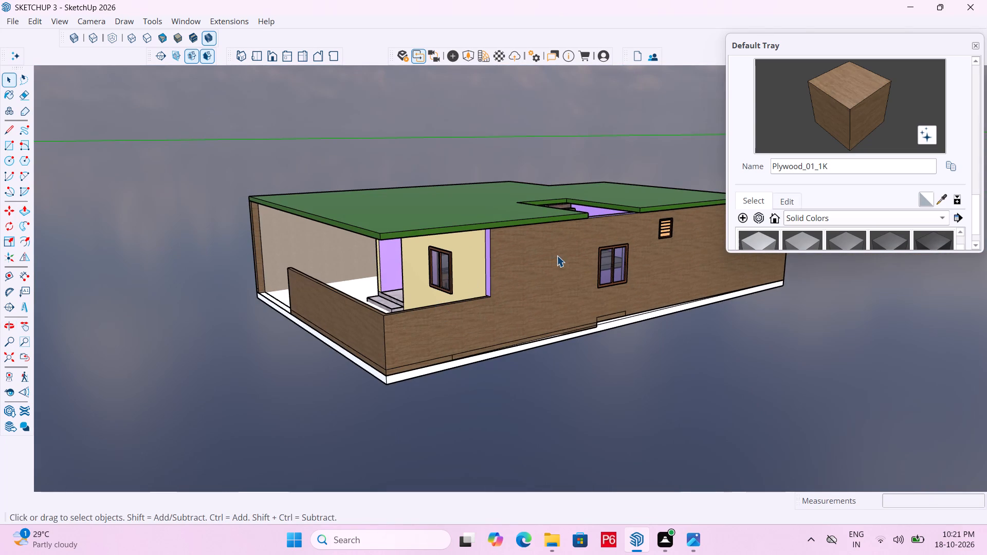
Copy the whole house straight up 11' 8 7/8", from the plinth's bottom corner to the bottom corner of the green roof slab.
{"action": "middle_click_drag", "start_coordinate": [523, 274], "coordinate": [435, 287]}
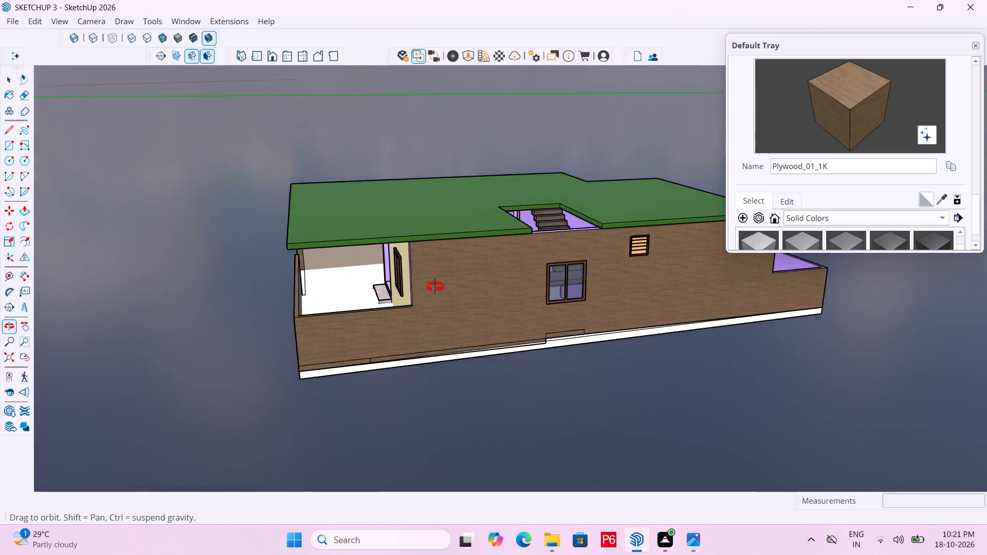
{"action": "middle_click_drag", "start_coordinate": [435, 287], "coordinate": [501, 307]}
{"action": "scroll", "coordinate": [500, 310], "scroll_direction": "down", "scroll_amount": 1}
{"action": "scroll", "coordinate": [441, 268], "scroll_direction": "down", "scroll_amount": 4}
{"action": "middle_click_drag", "start_coordinate": [499, 299], "coordinate": [483, 363]}
{"action": "scroll", "coordinate": [483, 363], "scroll_direction": "down", "scroll_amount": 1}
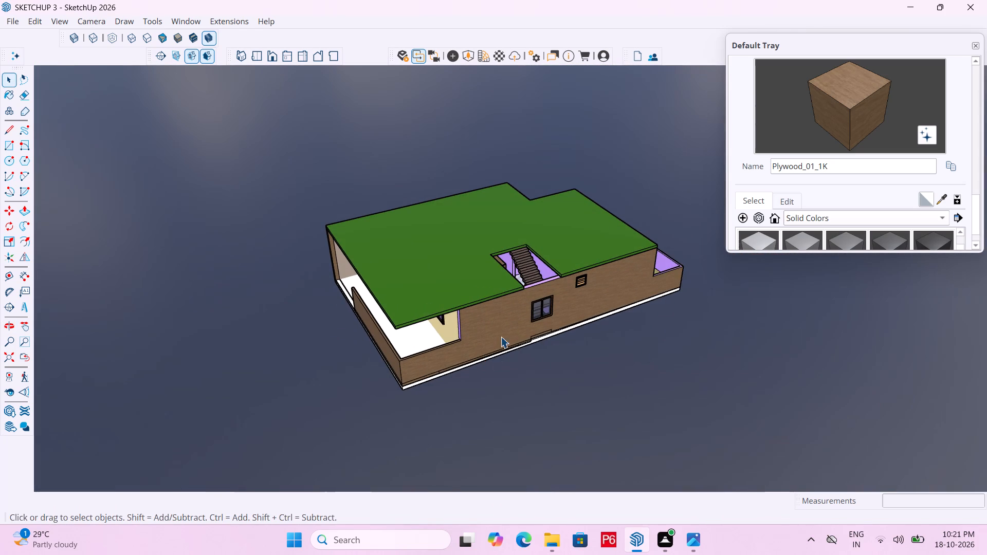
{"action": "left_click_drag", "start_coordinate": [263, 142], "coordinate": [698, 388]}
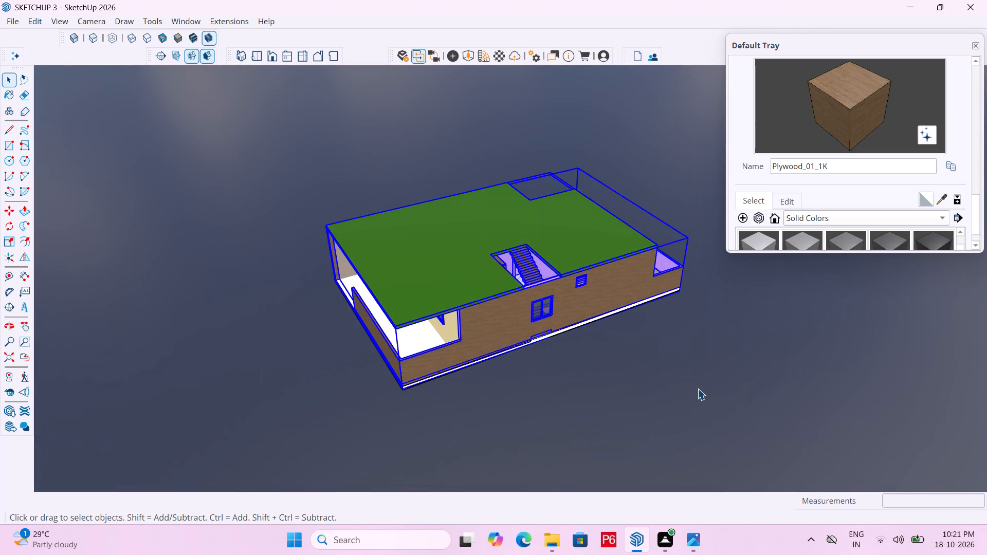
{"action": "scroll", "coordinate": [416, 386], "scroll_direction": "up", "scroll_amount": 9}
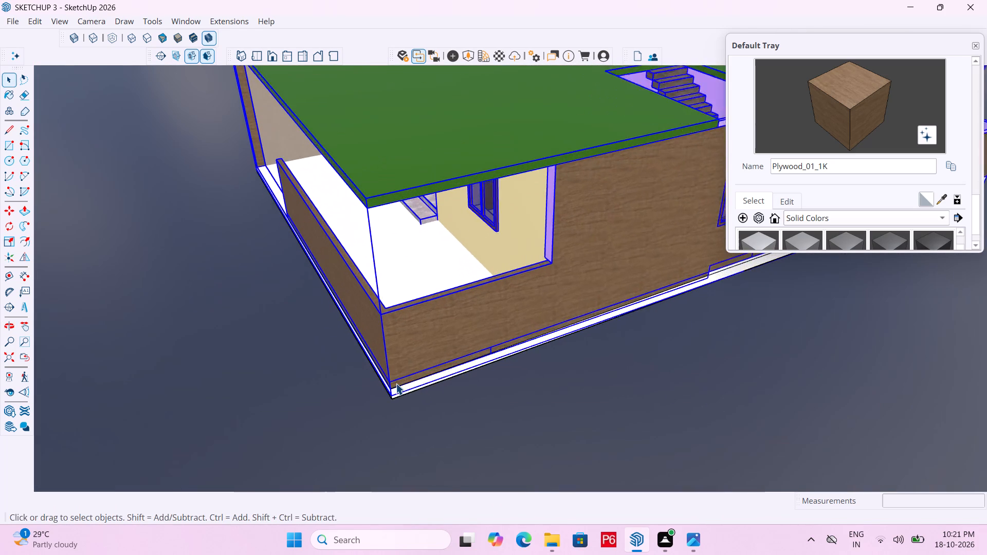
{"action": "scroll", "coordinate": [396, 383], "scroll_direction": "up", "scroll_amount": 6}
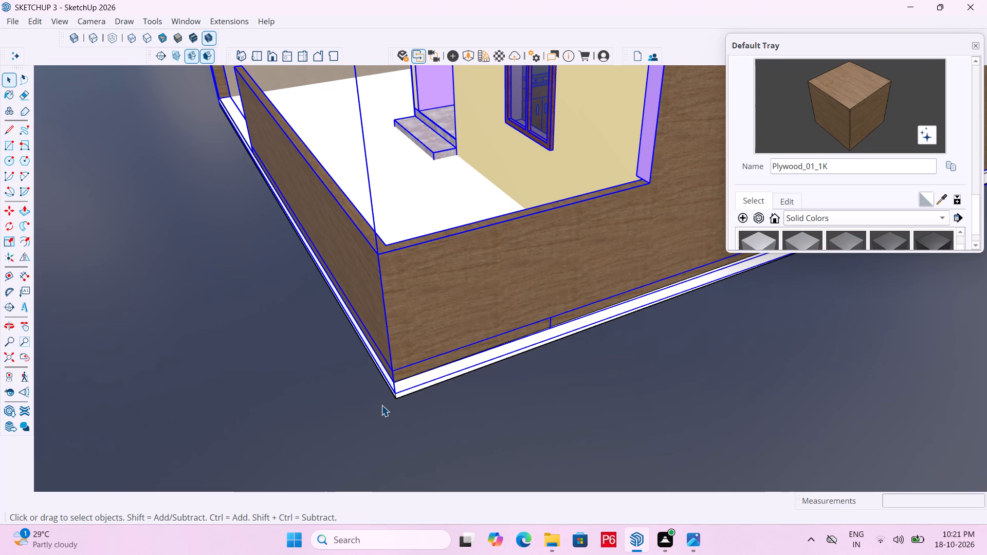
{"action": "key", "text": "m"}
{"action": "scroll", "coordinate": [398, 405], "scroll_direction": "up", "scroll_amount": 6}
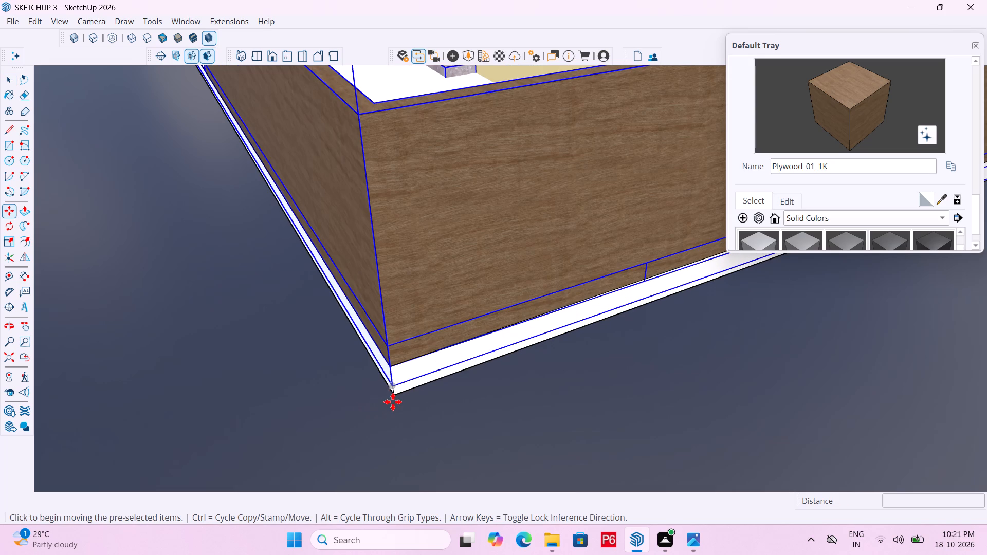
{"action": "scroll", "coordinate": [388, 406], "scroll_direction": "up", "scroll_amount": 17}
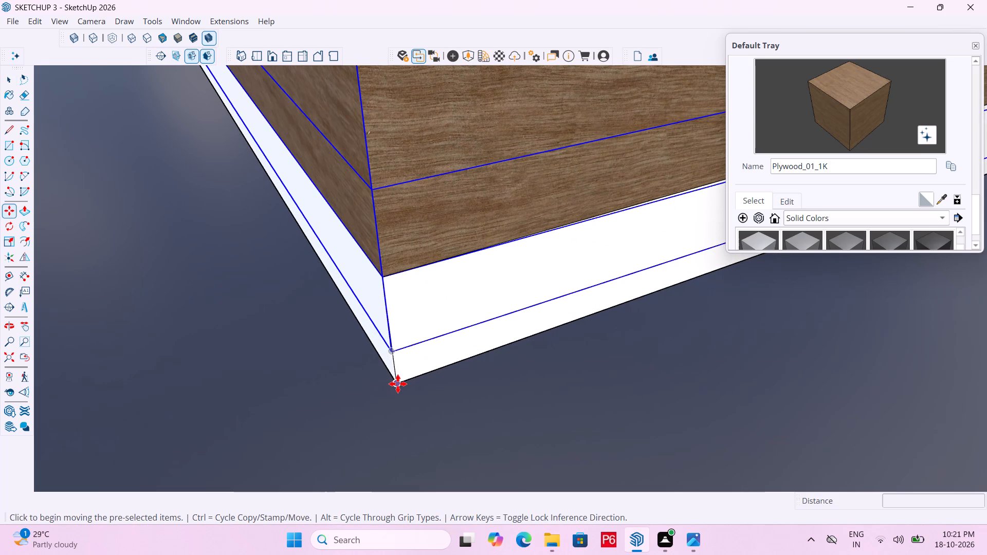
{"action": "left_click", "coordinate": [398, 384]}
{"action": "scroll", "coordinate": [366, 265], "scroll_direction": "down", "scroll_amount": 15}
{"action": "scroll", "coordinate": [358, 307], "scroll_direction": "down", "scroll_amount": 16}
{"action": "scroll", "coordinate": [384, 346], "scroll_direction": "down", "scroll_amount": 5}
{"action": "scroll", "coordinate": [356, 213], "scroll_direction": "up", "scroll_amount": 3}
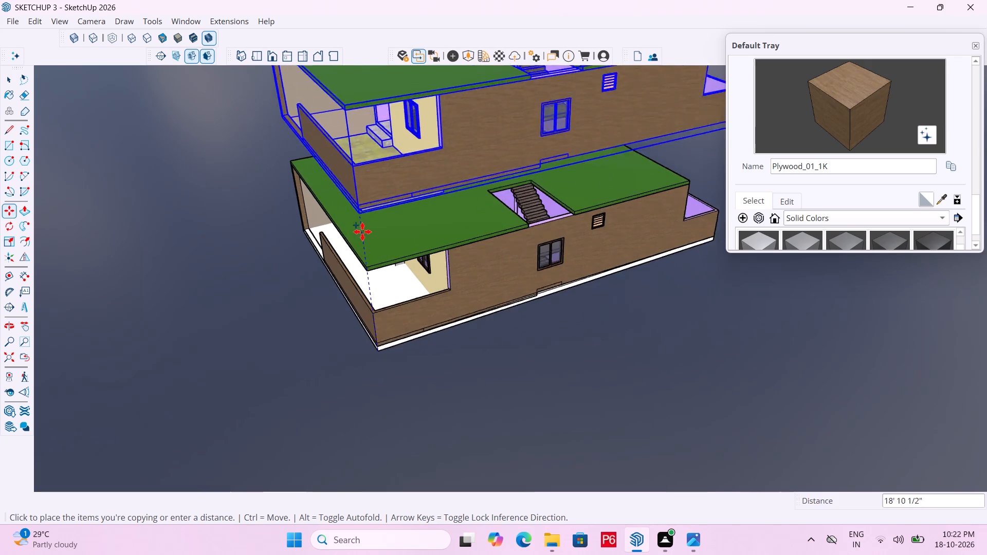
{"action": "scroll", "coordinate": [362, 232], "scroll_direction": "up", "scroll_amount": 3}
{"action": "scroll", "coordinate": [372, 288], "scroll_direction": "up", "scroll_amount": 5}
{"action": "left_click", "coordinate": [374, 315]}
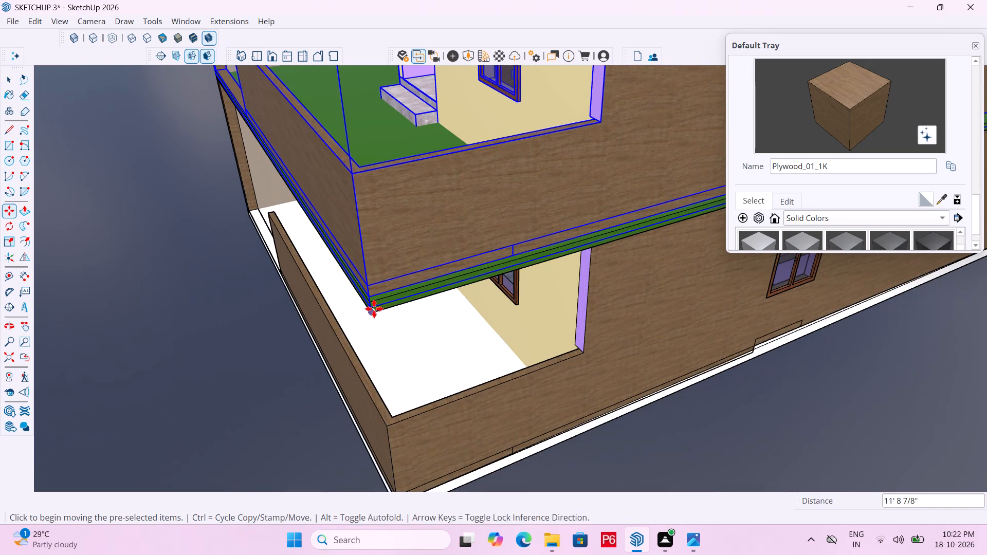
{"action": "scroll", "coordinate": [359, 263], "scroll_direction": "down", "scroll_amount": 6}
{"action": "key", "text": "space"}
{"action": "left_click", "coordinate": [719, 386]}
Save the model with the copied upper storey.
{"action": "middle_click_drag", "start_coordinate": [604, 287], "coordinate": [345, 197]}
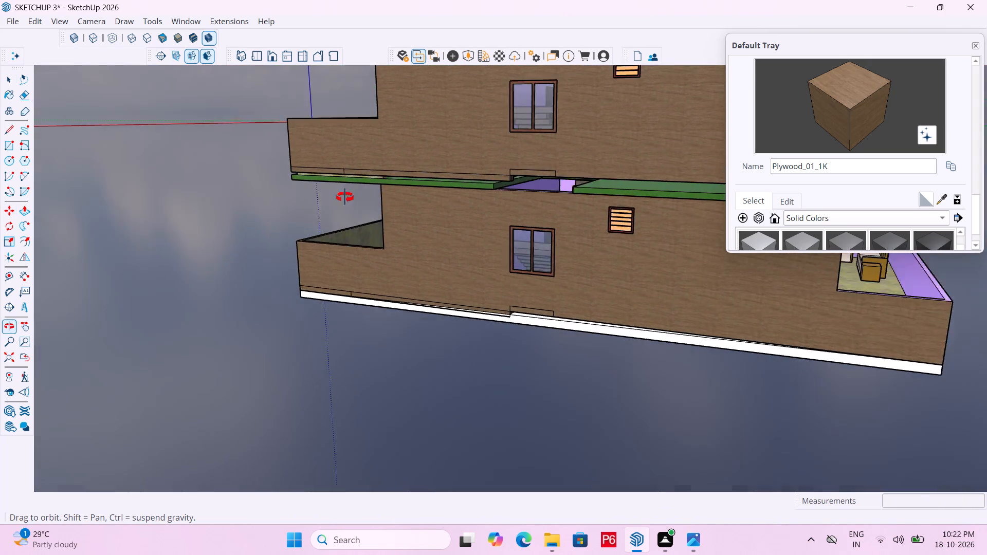
{"action": "middle_click_drag", "start_coordinate": [345, 197], "coordinate": [505, 245]}
{"action": "key", "text": "ctrl+s"}
{"action": "key", "text": "ctrl+s"}
Inspect the stacked storeys, undo the whole-house copy, step back once more into the plinth group, and leave the group.
{"action": "scroll", "coordinate": [433, 174], "scroll_direction": "down", "scroll_amount": 5}
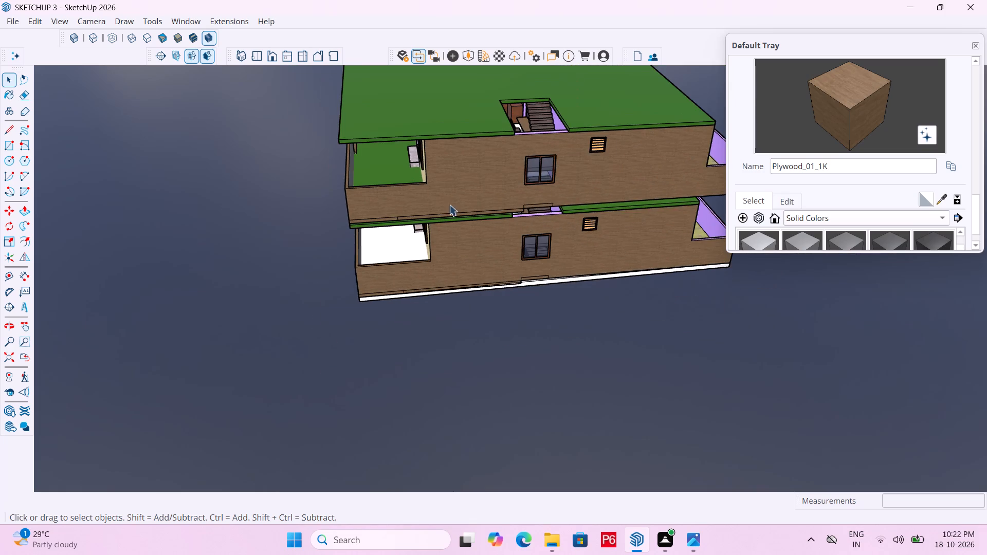
{"action": "middle_click_drag", "start_coordinate": [529, 204], "coordinate": [443, 52]}
{"action": "middle_click_drag", "start_coordinate": [484, 224], "coordinate": [536, 270]}
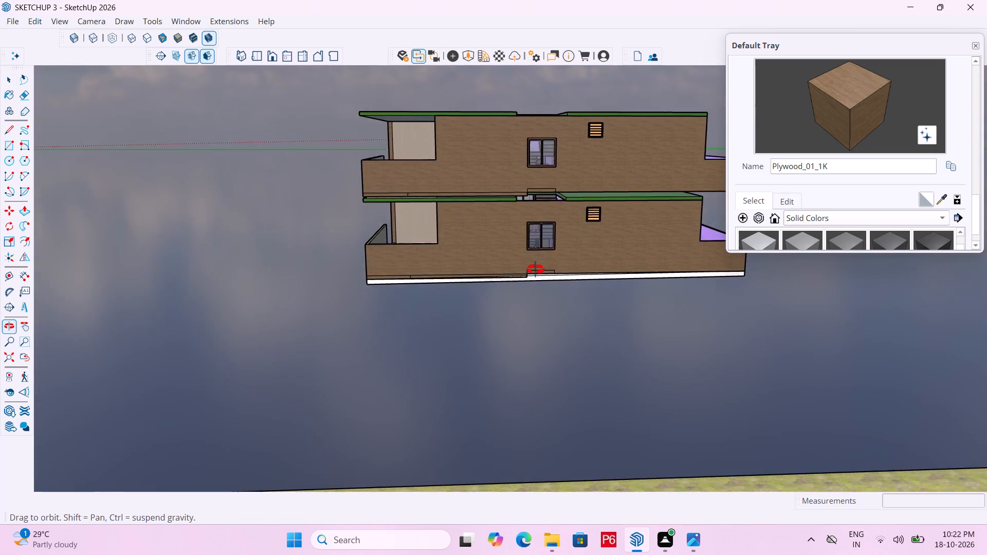
{"action": "middle_click_drag", "start_coordinate": [536, 270], "coordinate": [538, 269]}
{"action": "scroll", "coordinate": [540, 256], "scroll_direction": "up", "scroll_amount": 5}
{"action": "scroll", "coordinate": [535, 192], "scroll_direction": "up", "scroll_amount": 10}
{"action": "middle_click_drag", "start_coordinate": [557, 162], "coordinate": [534, 145]}
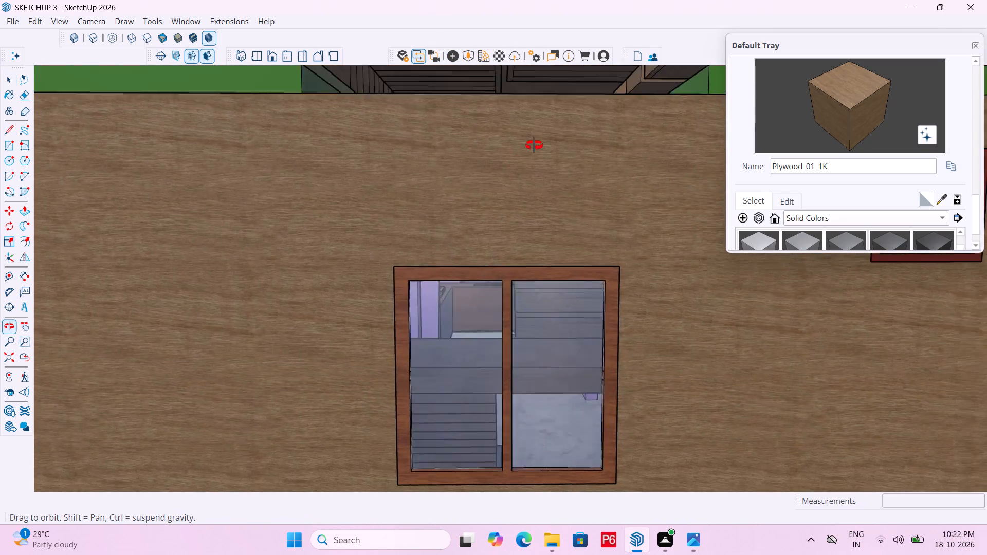
{"action": "middle_click_drag", "start_coordinate": [534, 145], "coordinate": [508, 169]}
{"action": "key", "text": "ctrl+z"}
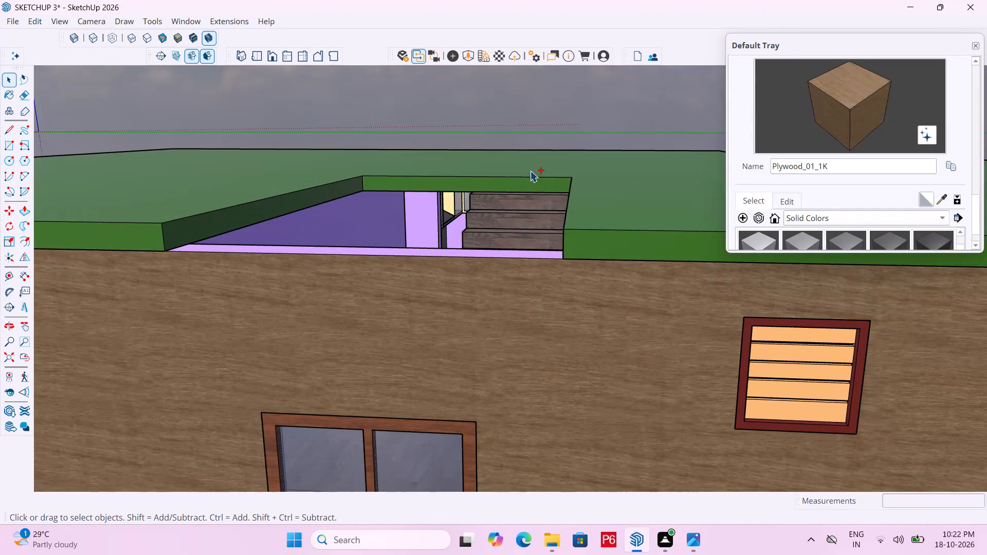
{"action": "key", "text": "ctrl+z"}
{"action": "scroll", "coordinate": [540, 167], "scroll_direction": "down", "scroll_amount": 7, "text": "ctrl"}
{"action": "scroll", "coordinate": [454, 187], "scroll_direction": "down", "scroll_amount": 3}
{"action": "middle_click_drag", "start_coordinate": [427, 198], "coordinate": [556, 233]}
{"action": "key", "text": "space"}
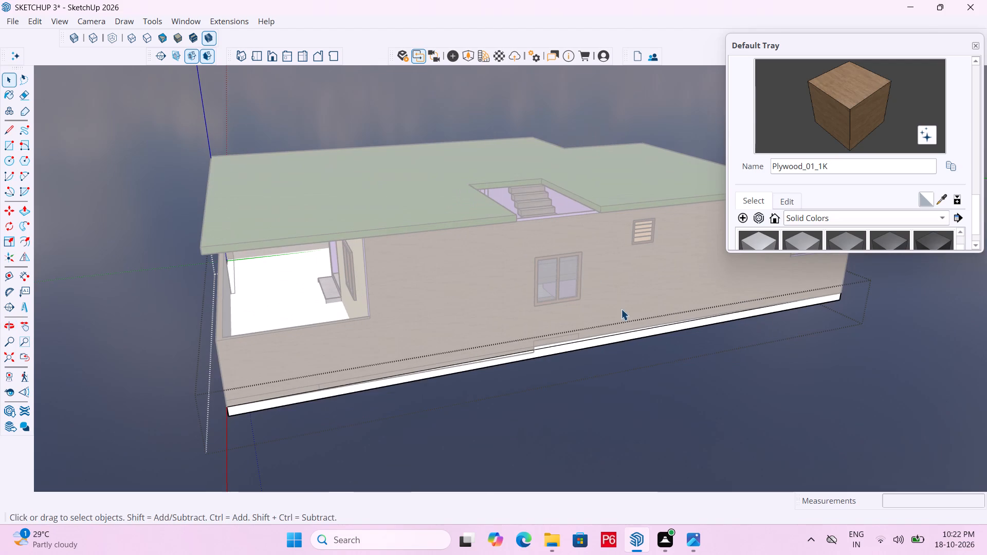
{"action": "left_click", "coordinate": [663, 345]}
{"action": "double_click", "coordinate": [630, 401]}
Undo further back until the plinth is only a flat face, and leave its group.
{"action": "middle_click_drag", "start_coordinate": [320, 234], "coordinate": [406, 204]}
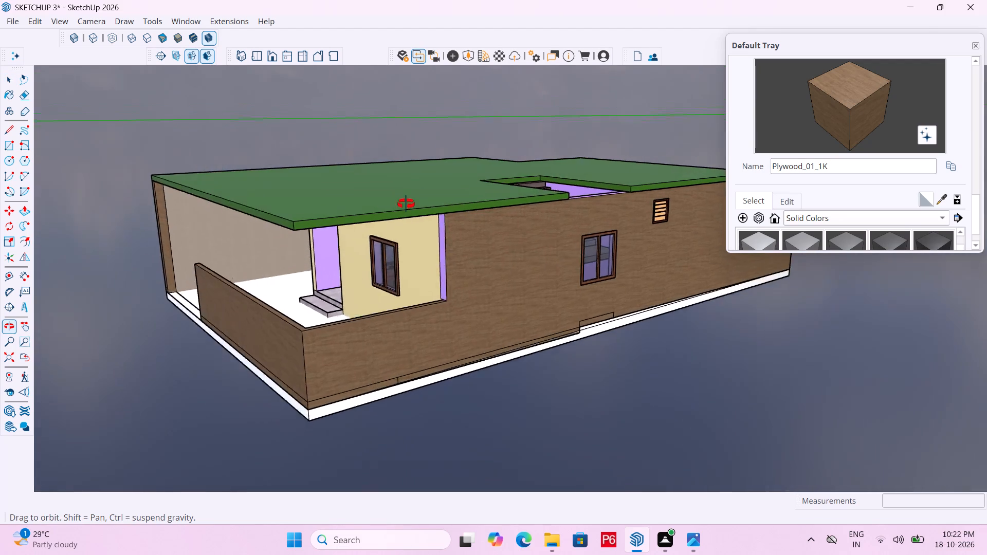
{"action": "middle_click_drag", "start_coordinate": [406, 204], "coordinate": [433, 253]}
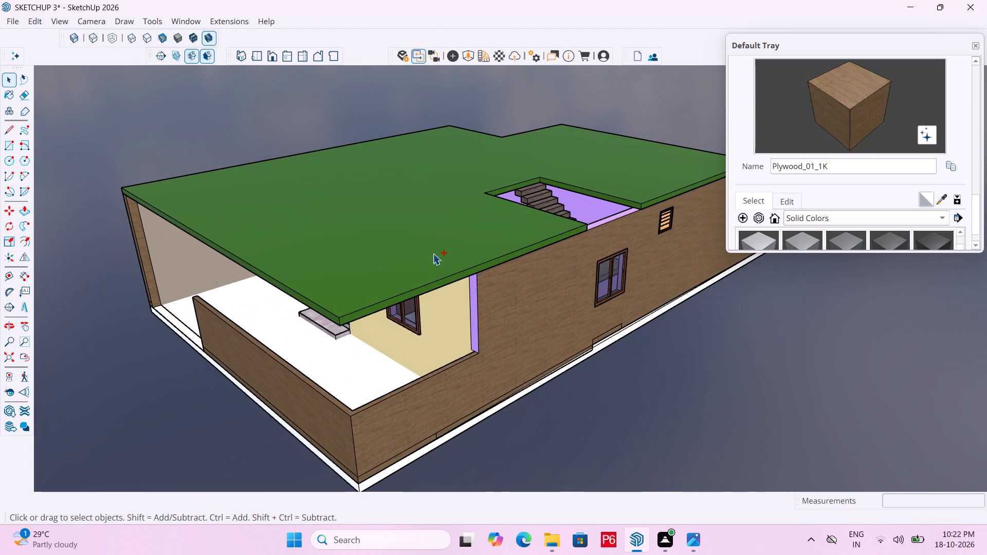
{"action": "key", "text": "ctrl+z"}
{"action": "key", "text": "ctrl+z"}
{"action": "key", "text": "ctrl+z"}
{"action": "key", "text": "ctrl+z"}
{"action": "key", "text": "ctrl+z"}
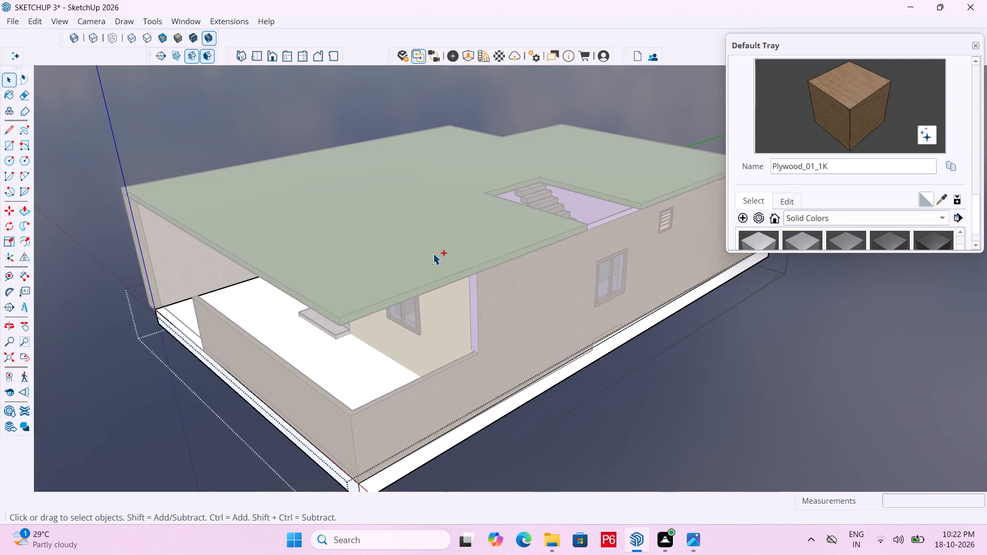
{"action": "key", "text": "ctrl+z"}
{"action": "middle_click_drag", "start_coordinate": [447, 304], "coordinate": [465, 228]}
{"action": "key", "text": "space"}
{"action": "left_click", "coordinate": [656, 360]}
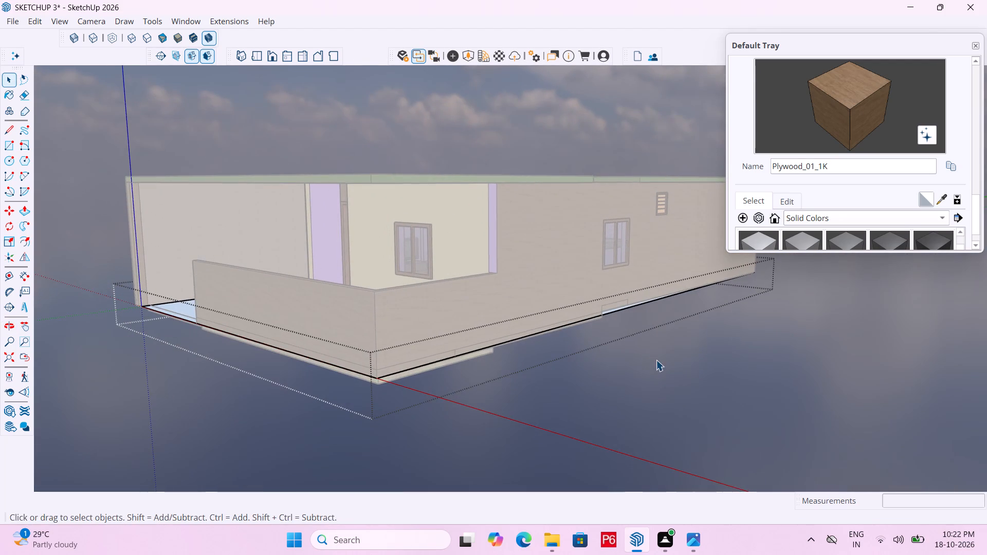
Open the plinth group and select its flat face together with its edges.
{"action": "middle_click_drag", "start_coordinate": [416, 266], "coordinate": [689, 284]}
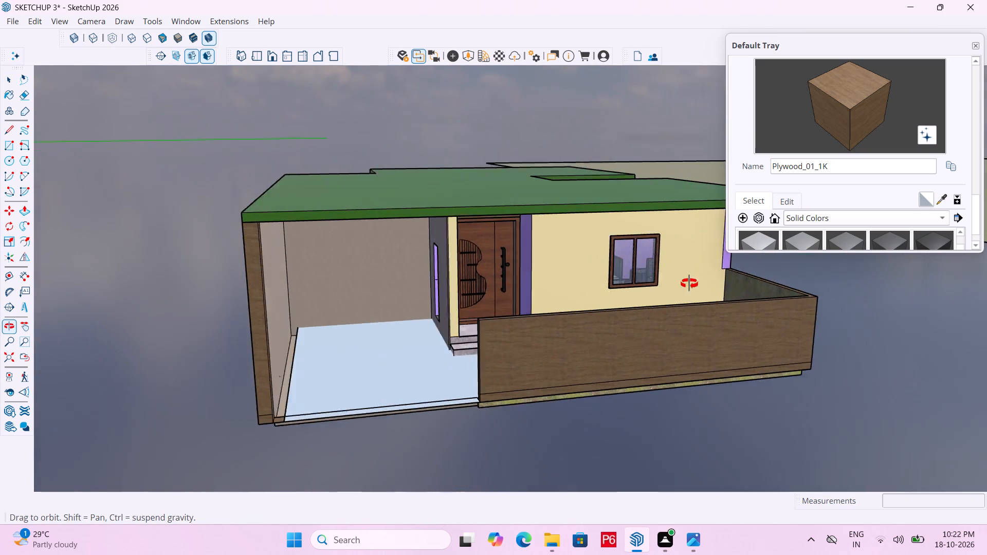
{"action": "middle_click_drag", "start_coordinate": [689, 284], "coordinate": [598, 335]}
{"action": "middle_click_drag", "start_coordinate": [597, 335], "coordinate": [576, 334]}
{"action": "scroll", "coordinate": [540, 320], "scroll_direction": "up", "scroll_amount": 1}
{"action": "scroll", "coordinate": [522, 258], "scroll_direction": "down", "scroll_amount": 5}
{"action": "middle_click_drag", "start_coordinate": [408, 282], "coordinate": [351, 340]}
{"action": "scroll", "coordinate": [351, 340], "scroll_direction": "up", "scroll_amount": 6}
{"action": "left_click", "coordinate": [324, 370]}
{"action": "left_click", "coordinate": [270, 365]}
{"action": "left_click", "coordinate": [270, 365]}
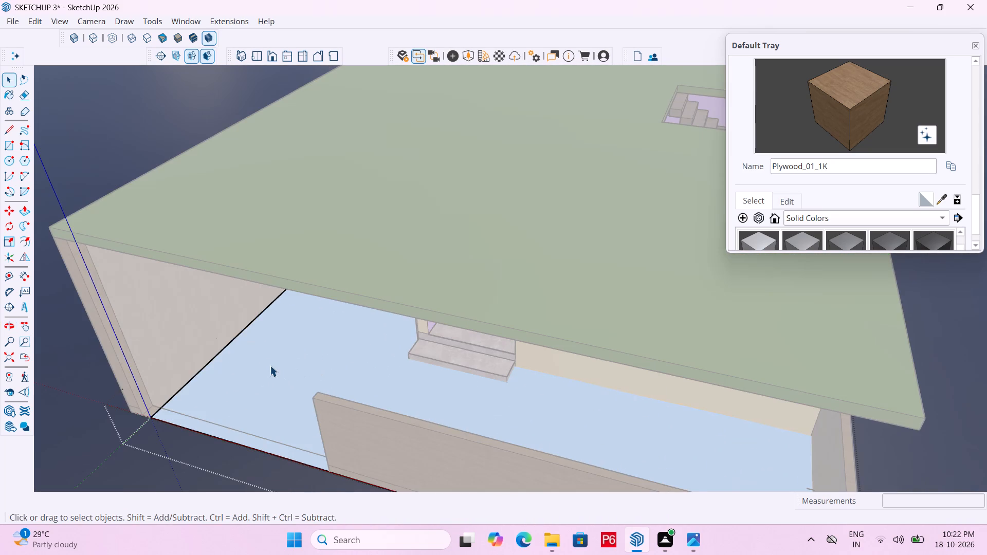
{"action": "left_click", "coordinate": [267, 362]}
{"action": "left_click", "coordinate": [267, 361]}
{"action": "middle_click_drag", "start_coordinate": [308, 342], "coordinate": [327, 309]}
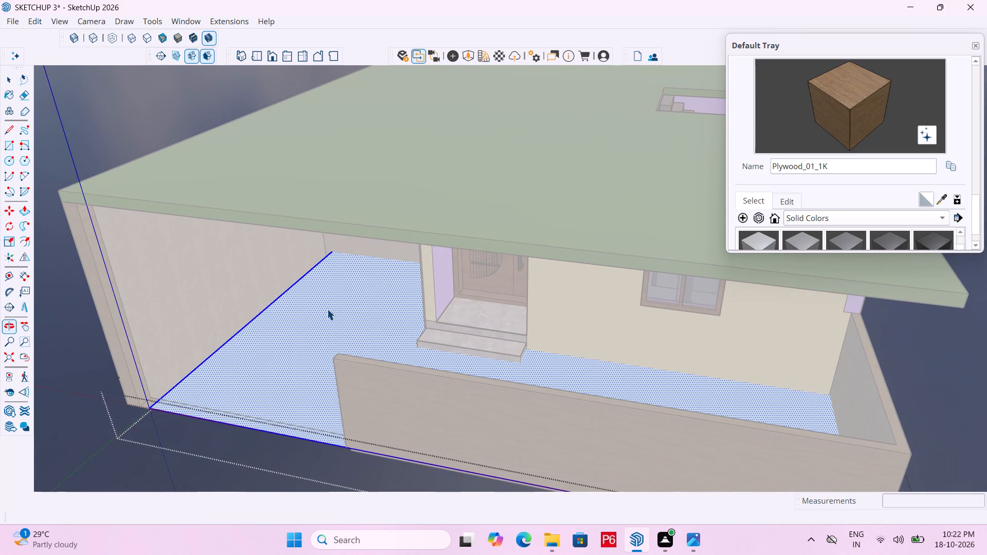
Undo further back until the plinth face is gone from beneath the house, and close the open group.
{"action": "key", "text": "ctrl+z"}
{"action": "key", "text": "ctrl+z"}
{"action": "key", "text": "ctrl+z"}
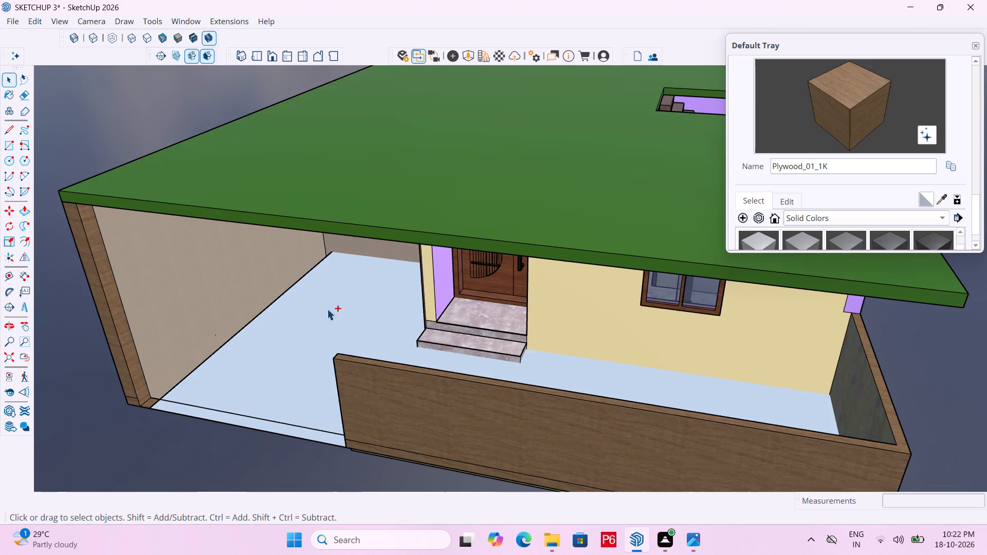
{"action": "key", "text": "ctrl+z"}
{"action": "key", "text": "ctrl+z"}
{"action": "key", "text": "ctrl+z"}
{"action": "scroll", "coordinate": [316, 284], "scroll_direction": "down", "scroll_amount": 4}
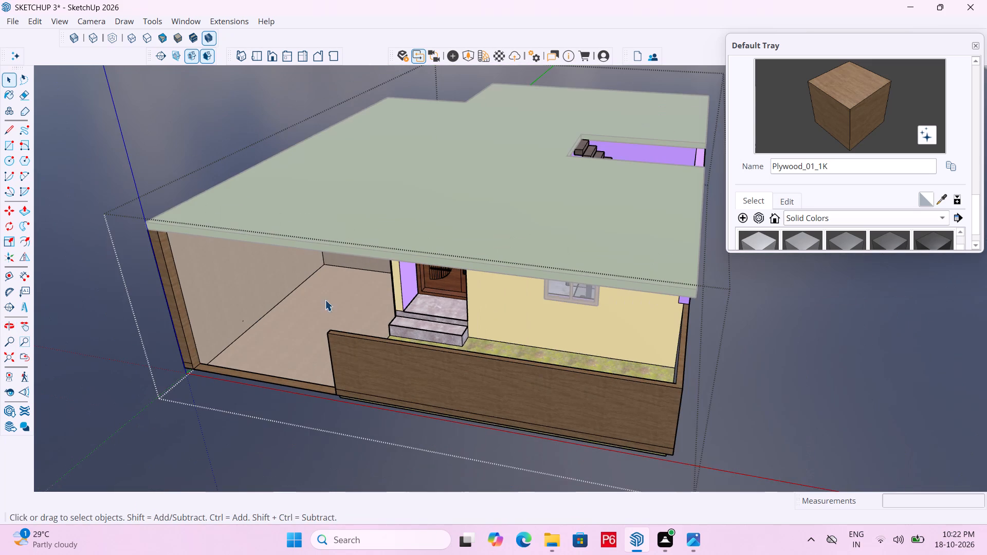
{"action": "left_click", "coordinate": [709, 360]}
Inside the wall and floor group, pull the underside of the main living-area floor down 1' with Push/Pull.
{"action": "scroll", "coordinate": [699, 363], "scroll_direction": "down", "scroll_amount": 1}
{"action": "middle_click_drag", "start_coordinate": [699, 361], "coordinate": [498, 169]}
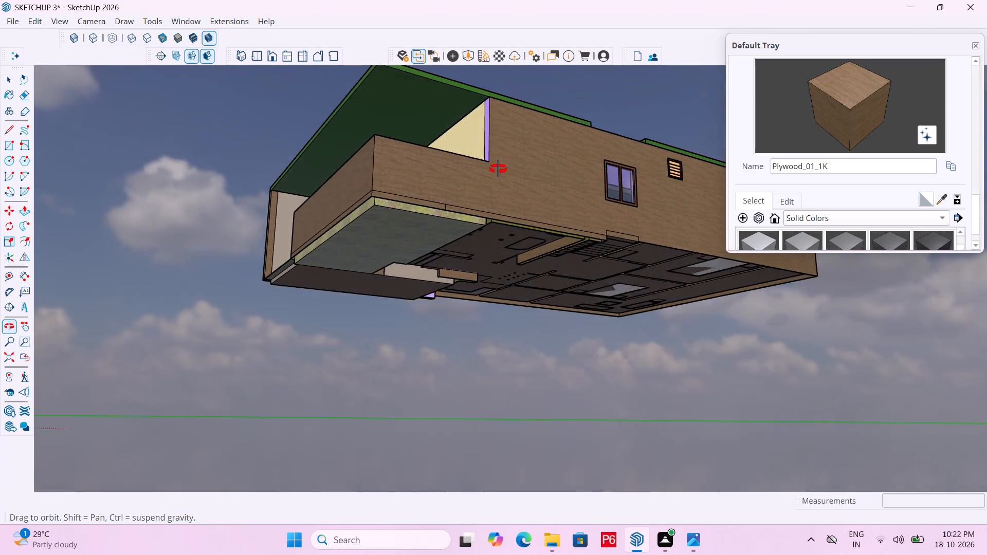
{"action": "middle_click_drag", "start_coordinate": [498, 169], "coordinate": [471, 79]}
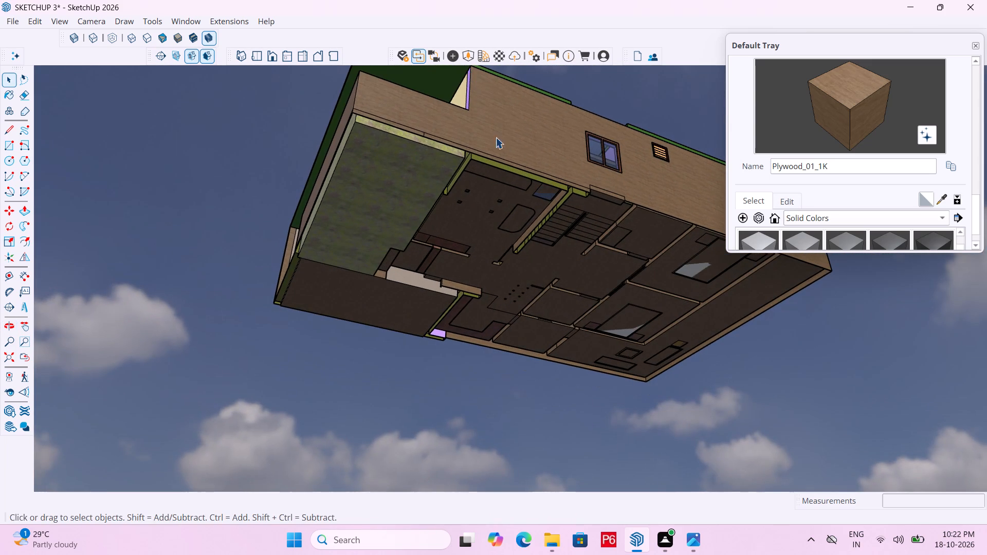
{"action": "middle_click_drag", "start_coordinate": [504, 191], "coordinate": [358, 113]}
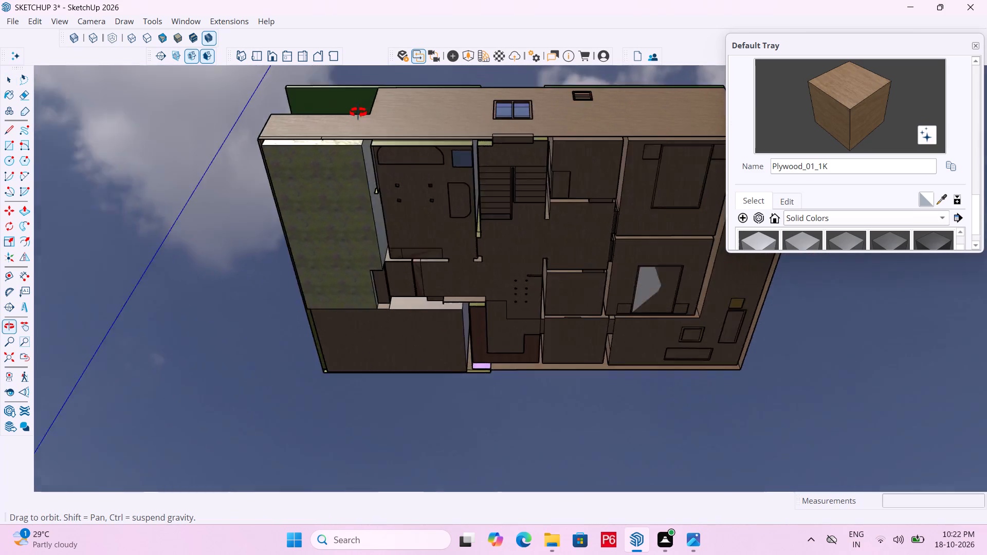
{"action": "middle_click_drag", "start_coordinate": [358, 113], "coordinate": [349, 143]}
{"action": "scroll", "coordinate": [373, 157], "scroll_direction": "up", "scroll_amount": 4}
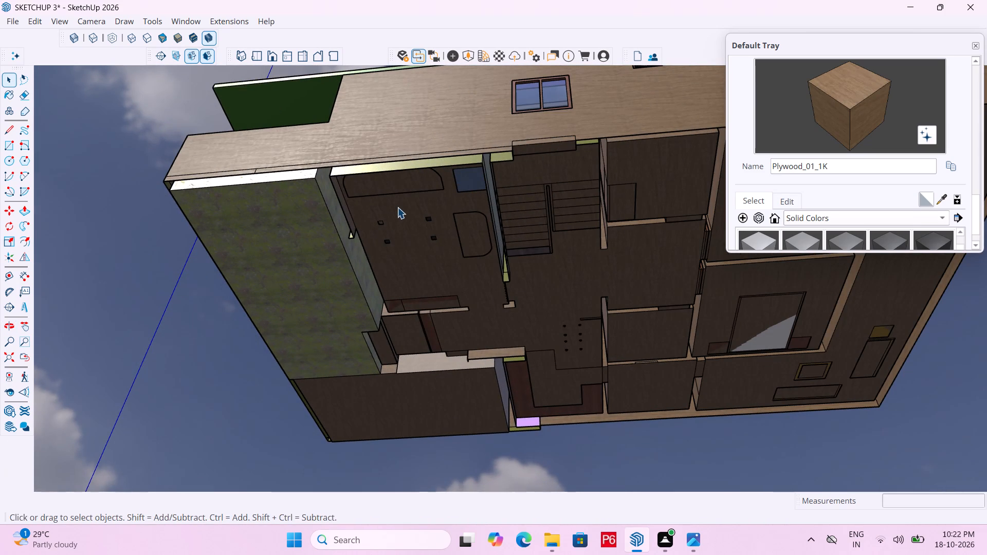
{"action": "triple_click", "coordinate": [398, 206]}
{"action": "left_click", "coordinate": [398, 206]}
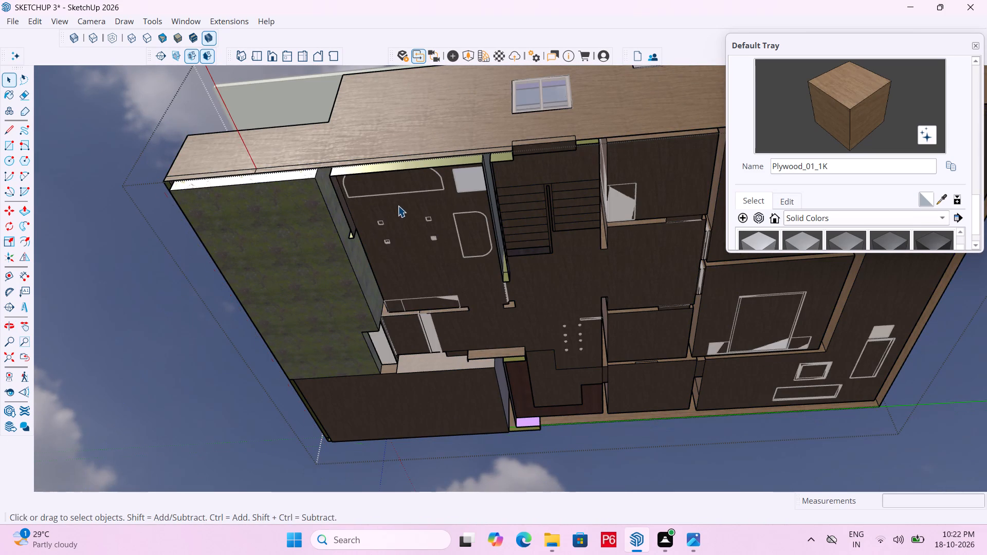
{"action": "double_click", "coordinate": [398, 205]}
{"action": "key", "text": "p"}
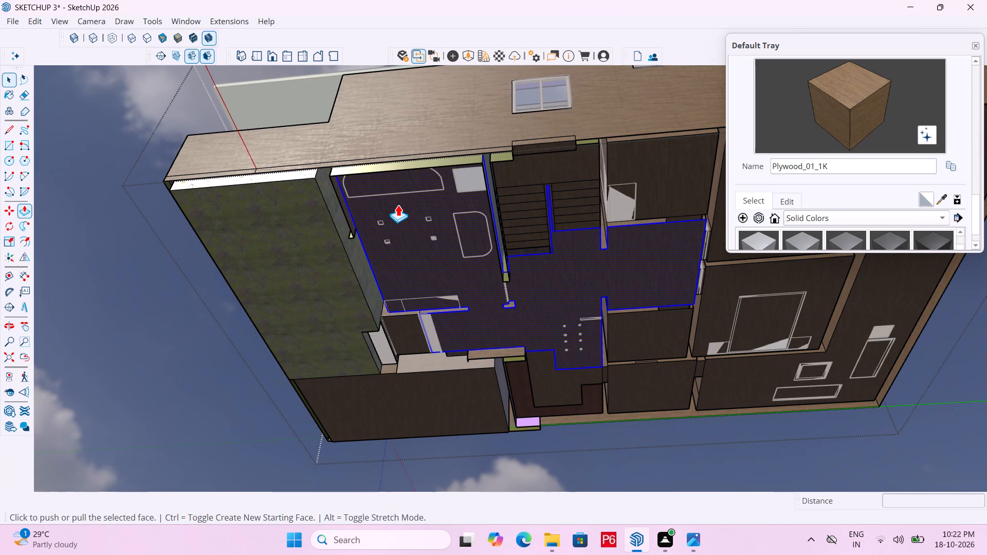
{"action": "left_click", "coordinate": [398, 205]}
{"action": "double_click", "coordinate": [316, 226]}
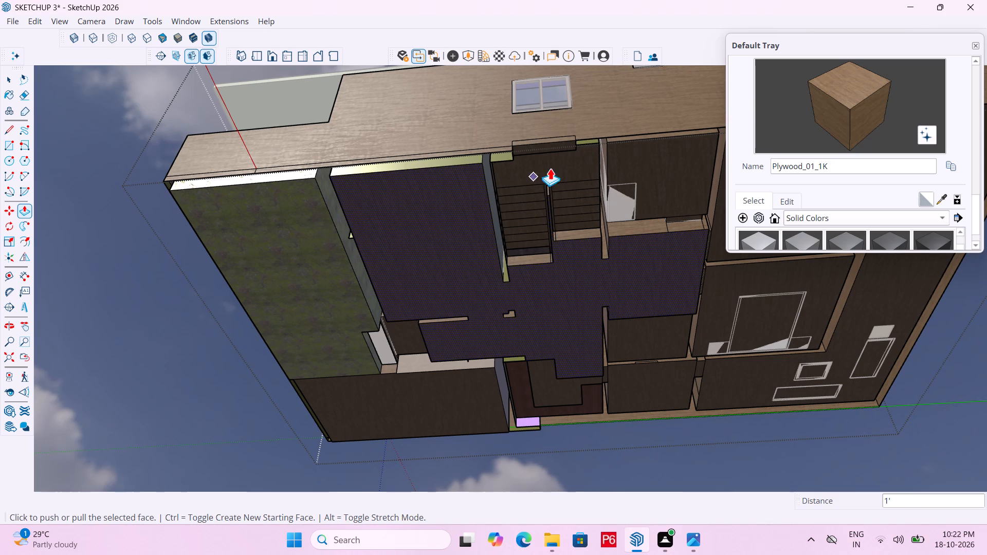
Repeat the 1' pull on the underside of the room beside the staircase.
{"action": "key", "text": "space"}
{"action": "left_click", "coordinate": [664, 169]}
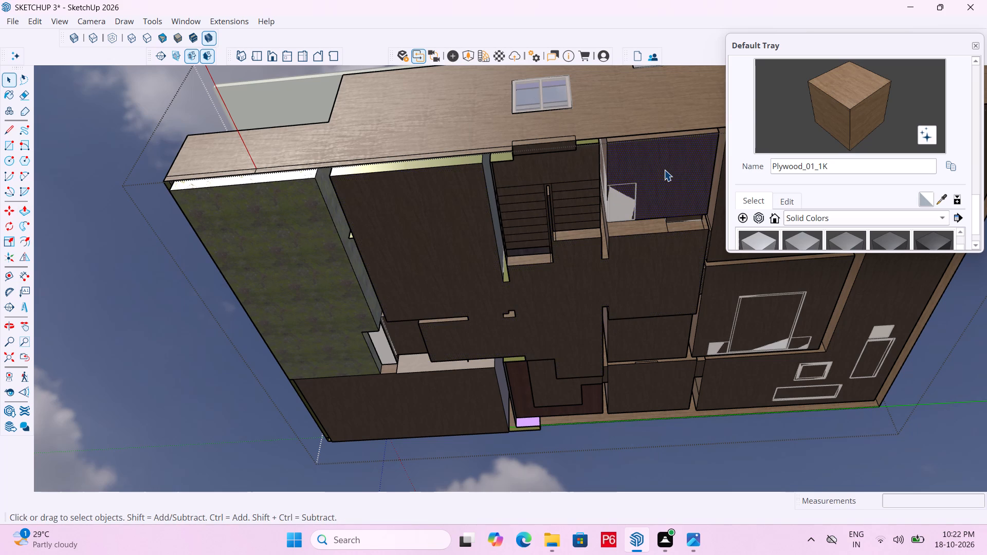
{"action": "key", "text": "p"}
{"action": "double_click", "coordinate": [664, 170]}
Push/Pull the small strip face at the wall base beneath the stairwell window by 6".
{"action": "scroll", "coordinate": [524, 234], "scroll_direction": "down", "scroll_amount": 5}
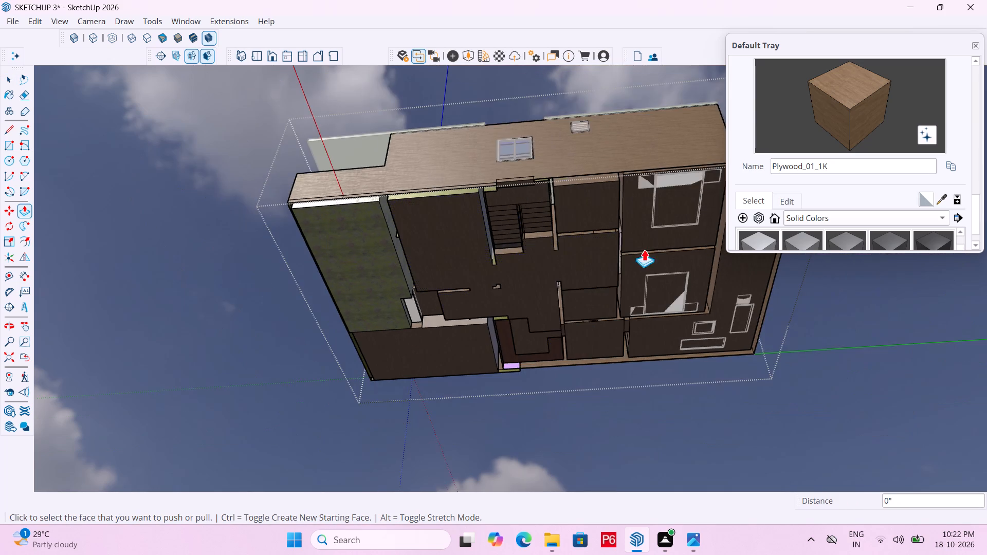
{"action": "middle_click_drag", "start_coordinate": [466, 179], "coordinate": [693, 545]}
{"action": "middle_click_drag", "start_coordinate": [647, 308], "coordinate": [510, 424]}
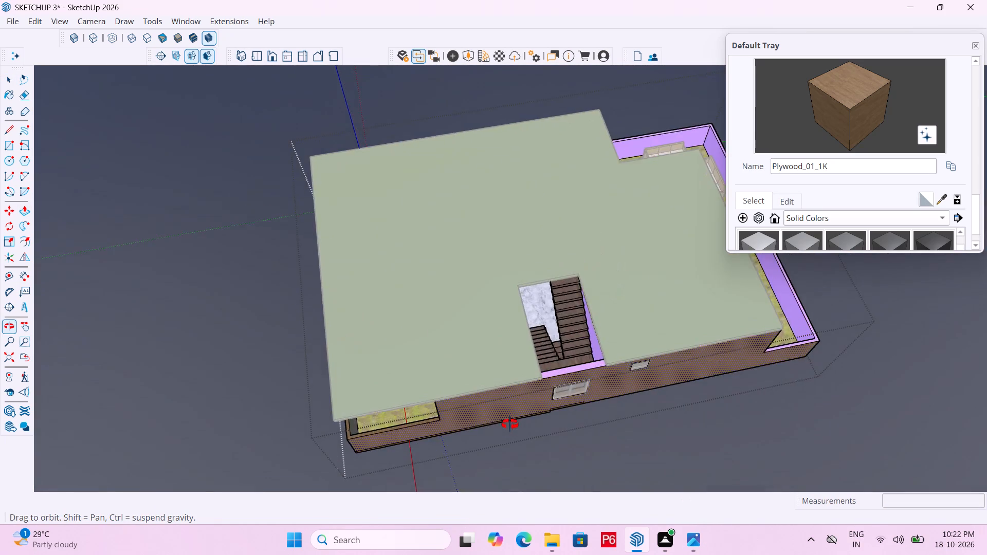
{"action": "middle_click_drag", "start_coordinate": [510, 424], "coordinate": [555, 350]}
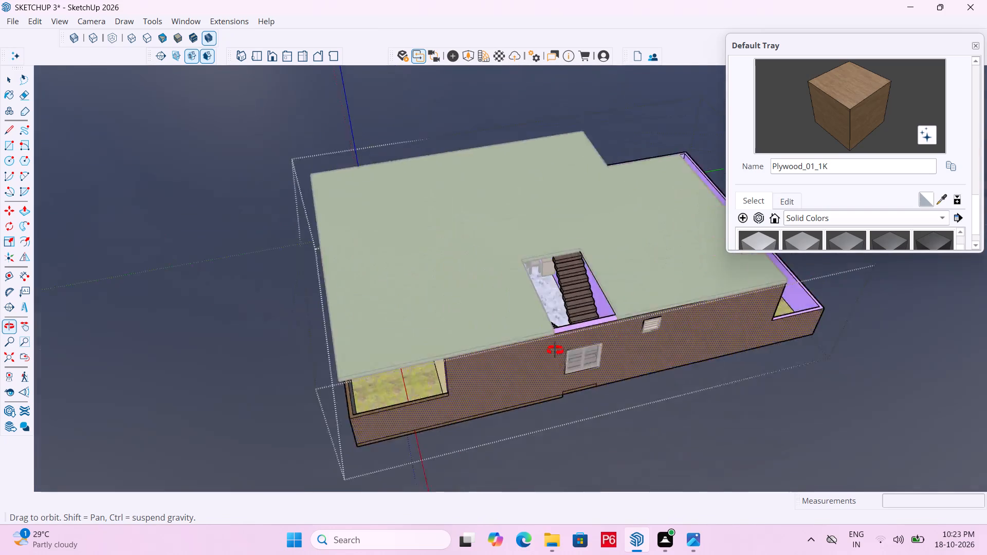
{"action": "middle_click_drag", "start_coordinate": [555, 350], "coordinate": [920, 239]}
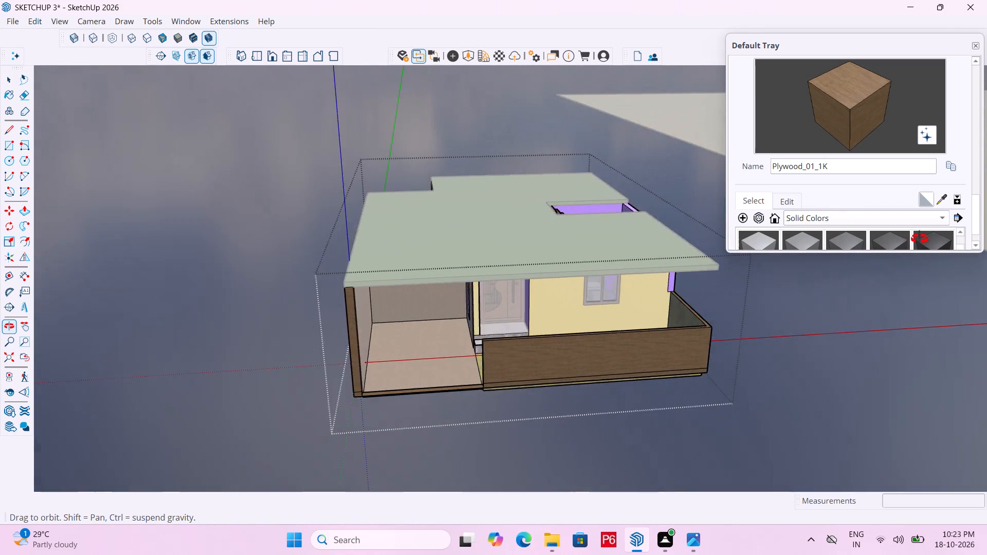
{"action": "middle_click_drag", "start_coordinate": [920, 239], "coordinate": [349, 5]}
{"action": "middle_click_drag", "start_coordinate": [588, 321], "coordinate": [675, 372]}
{"action": "scroll", "coordinate": [575, 216], "scroll_direction": "up", "scroll_amount": 1}
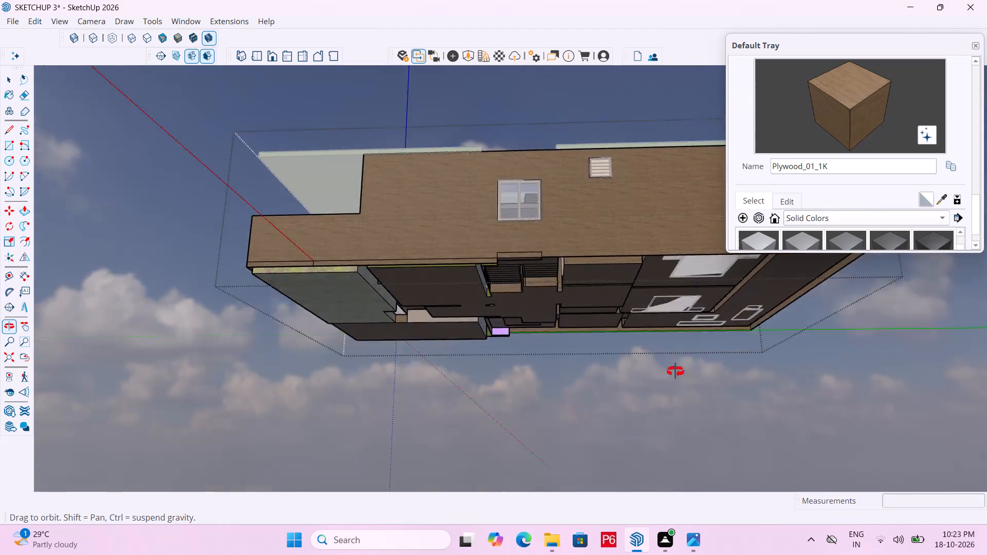
{"action": "middle_click_drag", "start_coordinate": [675, 372], "coordinate": [616, 161]}
{"action": "scroll", "coordinate": [592, 160], "scroll_direction": "up", "scroll_amount": 8}
{"action": "scroll", "coordinate": [436, 173], "scroll_direction": "up", "scroll_amount": 5}
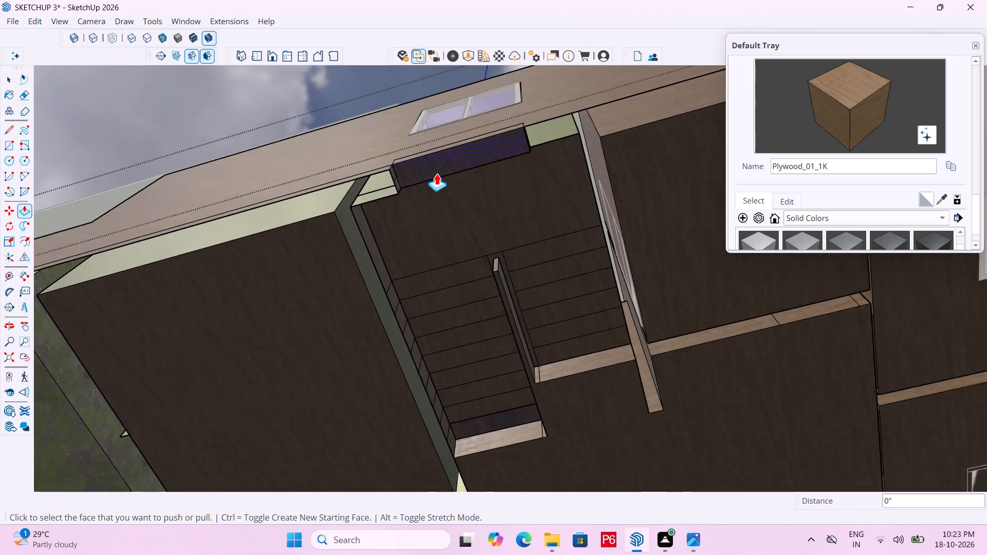
{"action": "middle_click_drag", "start_coordinate": [433, 173], "coordinate": [473, 279]}
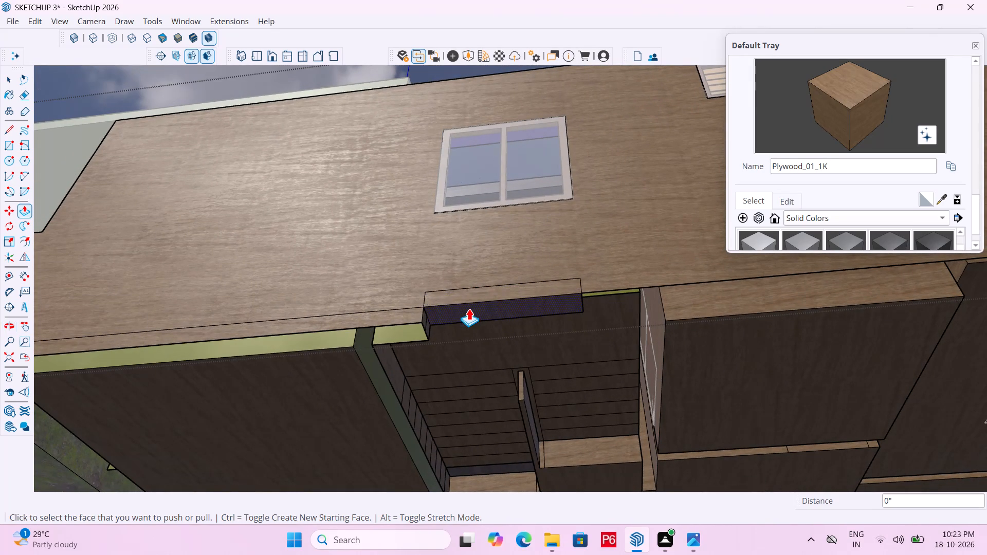
{"action": "left_click", "coordinate": [469, 308]}
{"action": "left_click_drag", "start_coordinate": [293, 367], "coordinate": [301, 359]}
Push/Pull the end face of the small strip beneath the stairwell window about 28' 3" along the side wall to the house's rear end.
{"action": "scroll", "coordinate": [378, 239], "scroll_direction": "down", "scroll_amount": 4}
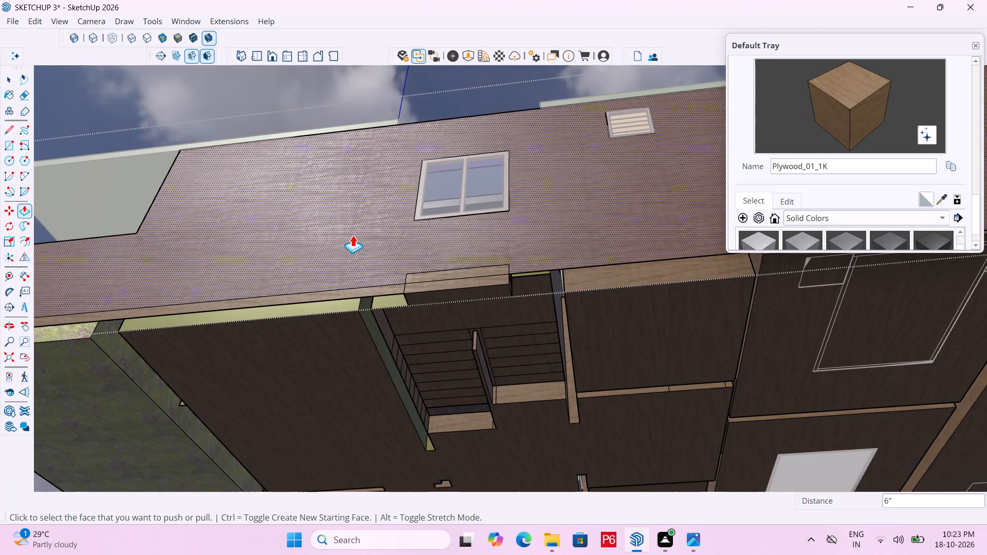
{"action": "scroll", "coordinate": [412, 217], "scroll_direction": "down", "scroll_amount": 5}
{"action": "middle_click_drag", "start_coordinate": [560, 280], "coordinate": [343, 243]}
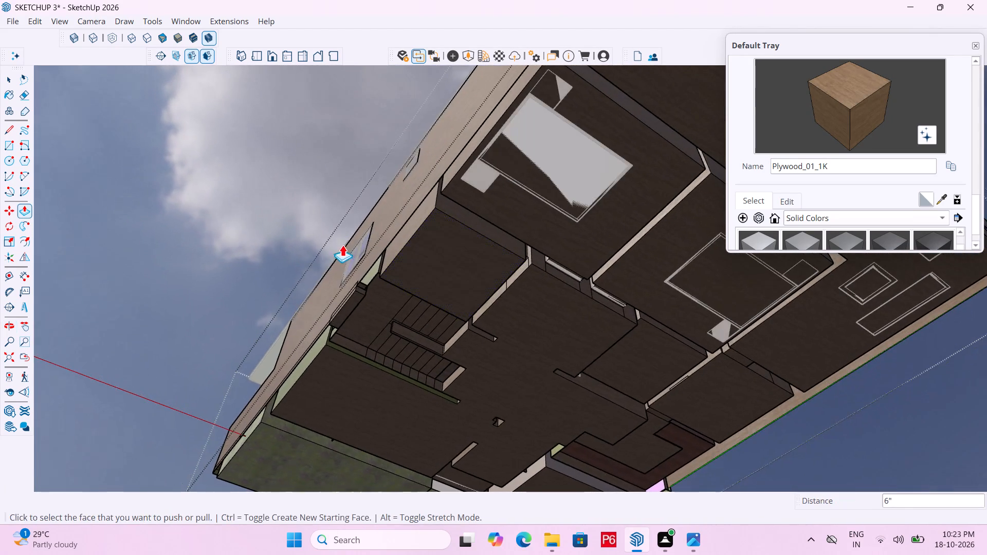
{"action": "scroll", "coordinate": [362, 275], "scroll_direction": "up", "scroll_amount": 12}
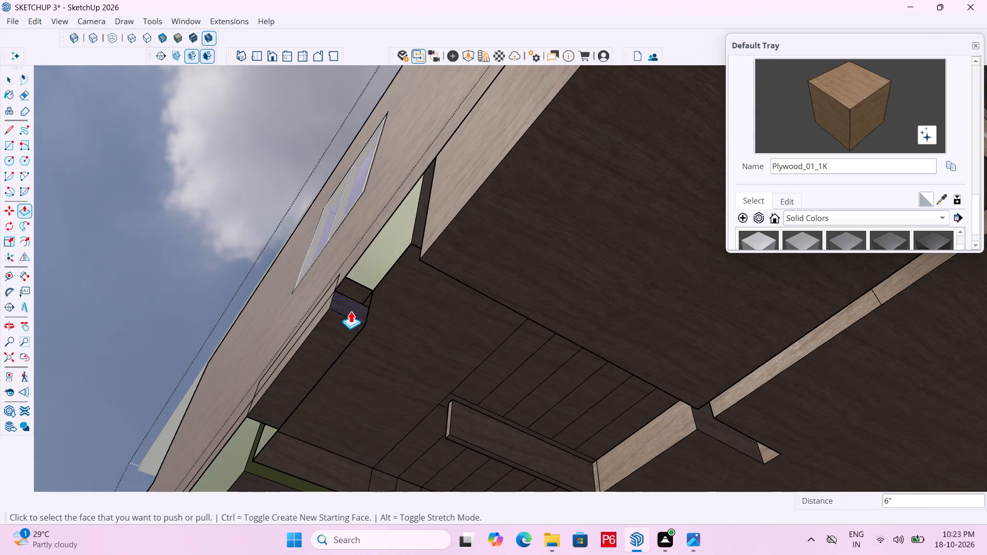
{"action": "left_click", "coordinate": [351, 311]}
{"action": "scroll", "coordinate": [422, 213], "scroll_direction": "down", "scroll_amount": 6}
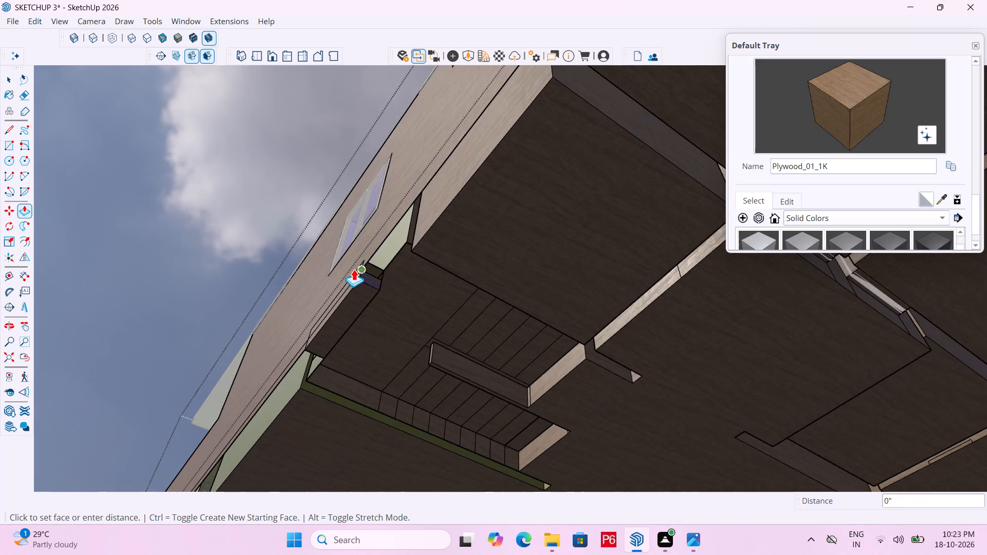
{"action": "scroll", "coordinate": [331, 292], "scroll_direction": "down", "scroll_amount": 18}
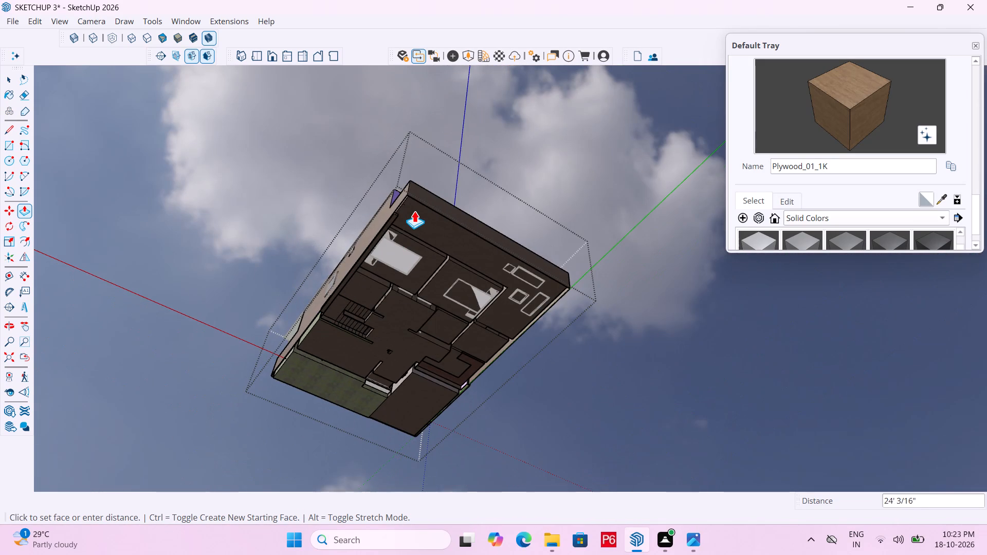
{"action": "left_click", "coordinate": [422, 199]}
Pull the underside of the inner small room beside the hallway down 1', level with the main living-area floor underside.
{"action": "middle_click_drag", "start_coordinate": [458, 247], "coordinate": [548, 210]}
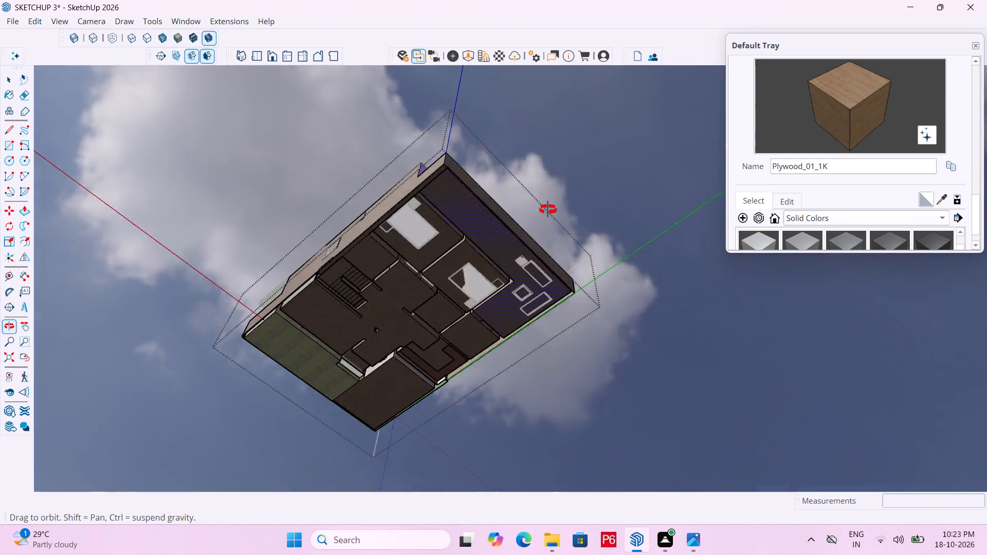
{"action": "middle_click_drag", "start_coordinate": [548, 210], "coordinate": [682, 267]}
{"action": "scroll", "coordinate": [348, 338], "scroll_direction": "up", "scroll_amount": 6}
{"action": "scroll", "coordinate": [432, 214], "scroll_direction": "up", "scroll_amount": 4}
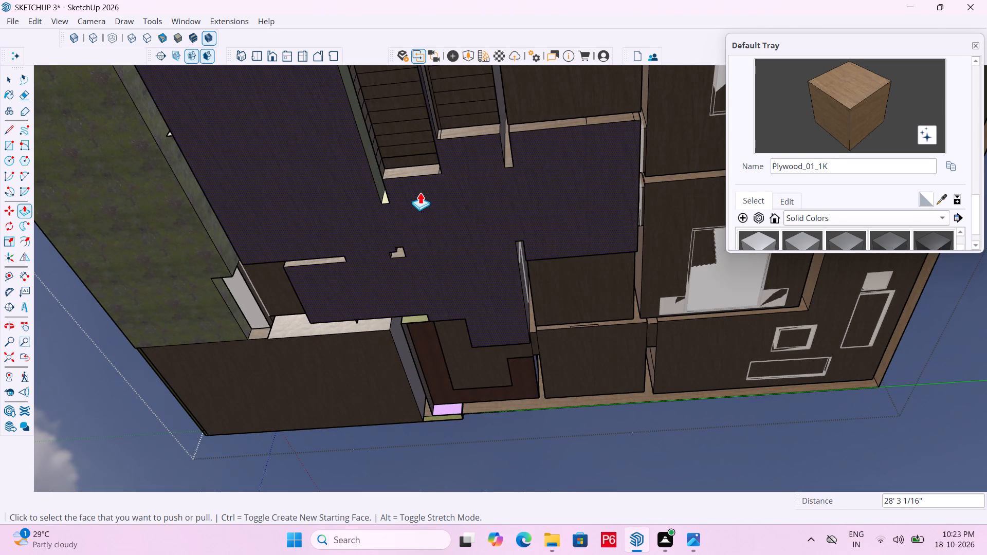
{"action": "scroll", "coordinate": [460, 200], "scroll_direction": "down", "scroll_amount": 4}
{"action": "scroll", "coordinate": [536, 291], "scroll_direction": "up", "scroll_amount": 4}
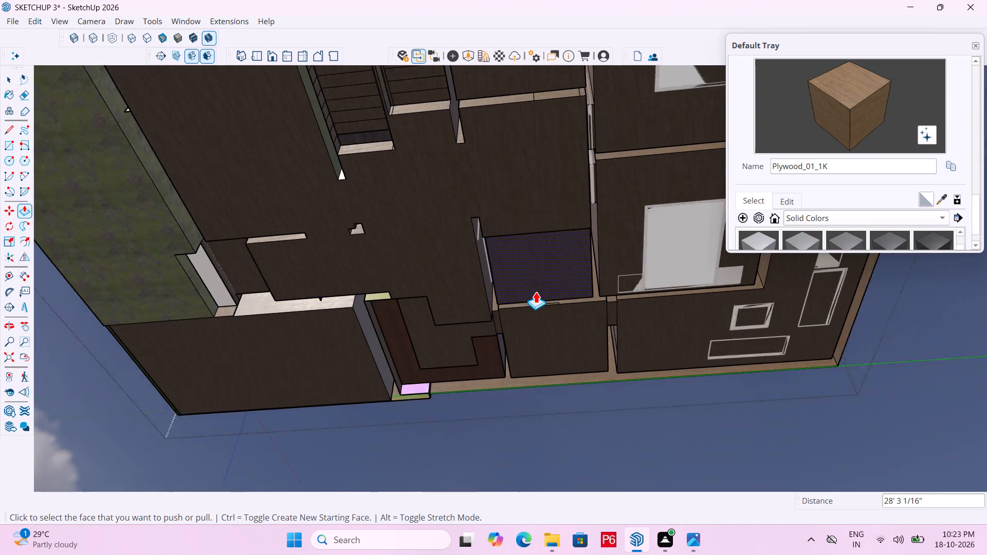
{"action": "scroll", "coordinate": [536, 291], "scroll_direction": "up", "scroll_amount": 1}
{"action": "double_click", "coordinate": [536, 276]}
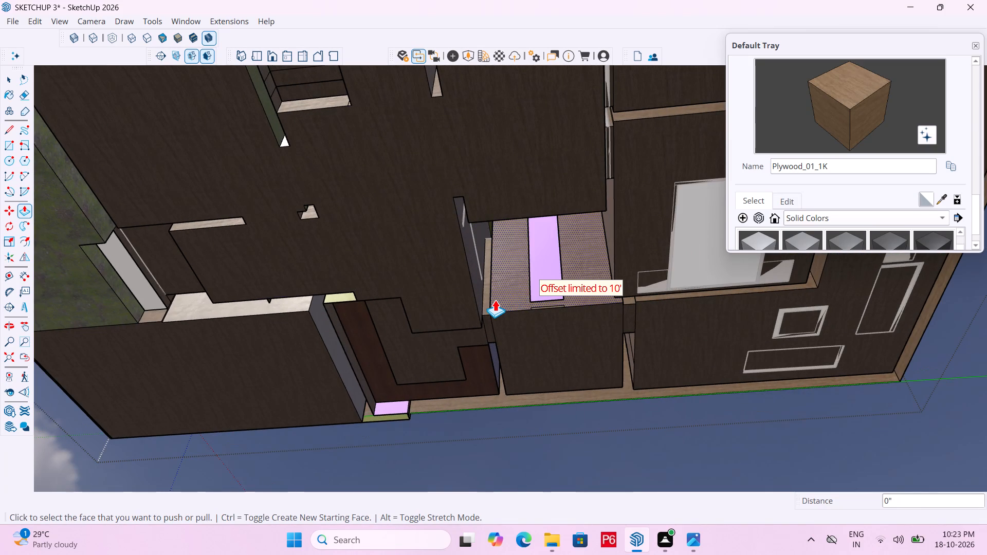
{"action": "key", "text": "ctrl+z"}
{"action": "left_click", "coordinate": [527, 261]}
{"action": "left_click", "coordinate": [390, 246]}
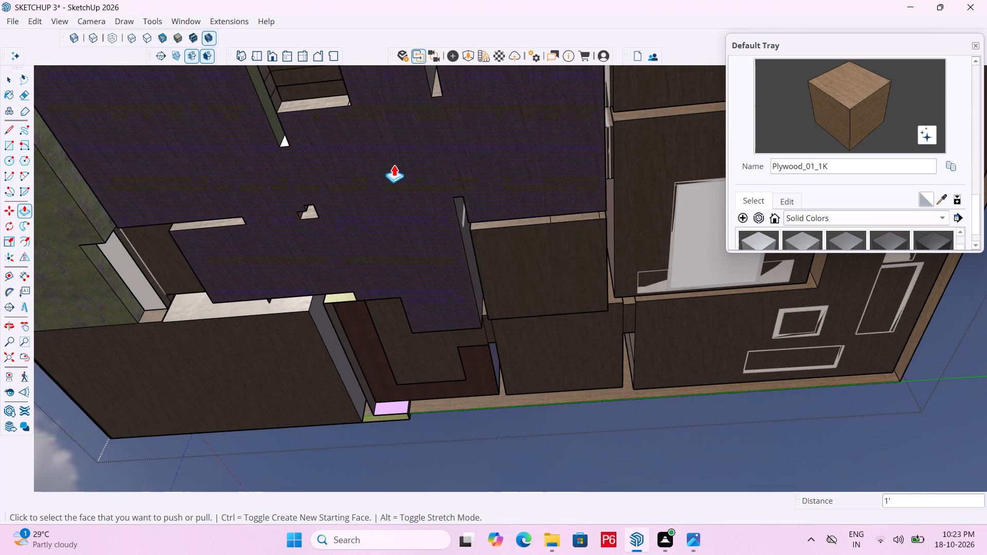
Repeat the 1' pull on the undersides of the adjoining outer small room and the kitchen floor.
{"action": "scroll", "coordinate": [394, 164], "scroll_direction": "down", "scroll_amount": 4}
{"action": "double_click", "coordinate": [521, 301]}
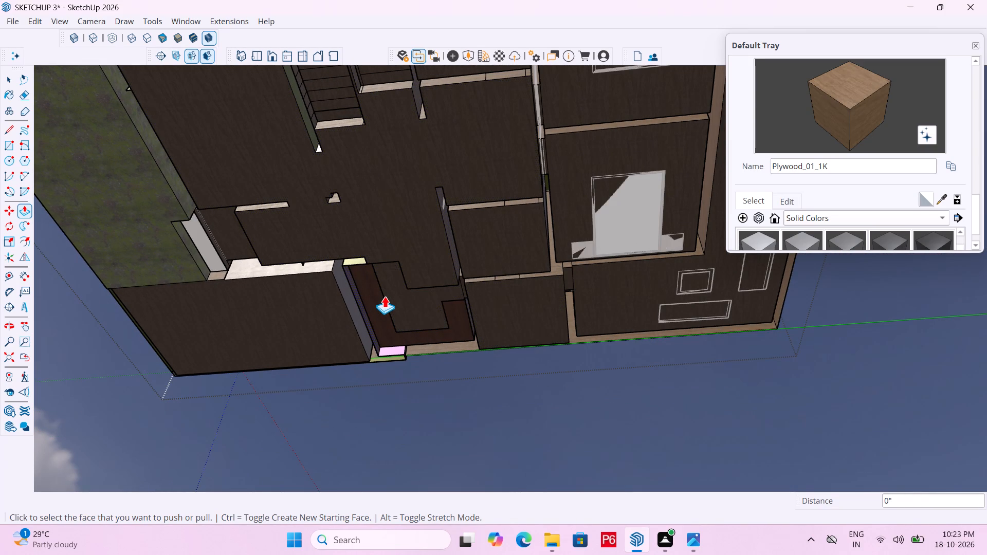
{"action": "left_click", "coordinate": [391, 300]}
{"action": "left_click", "coordinate": [391, 300]}
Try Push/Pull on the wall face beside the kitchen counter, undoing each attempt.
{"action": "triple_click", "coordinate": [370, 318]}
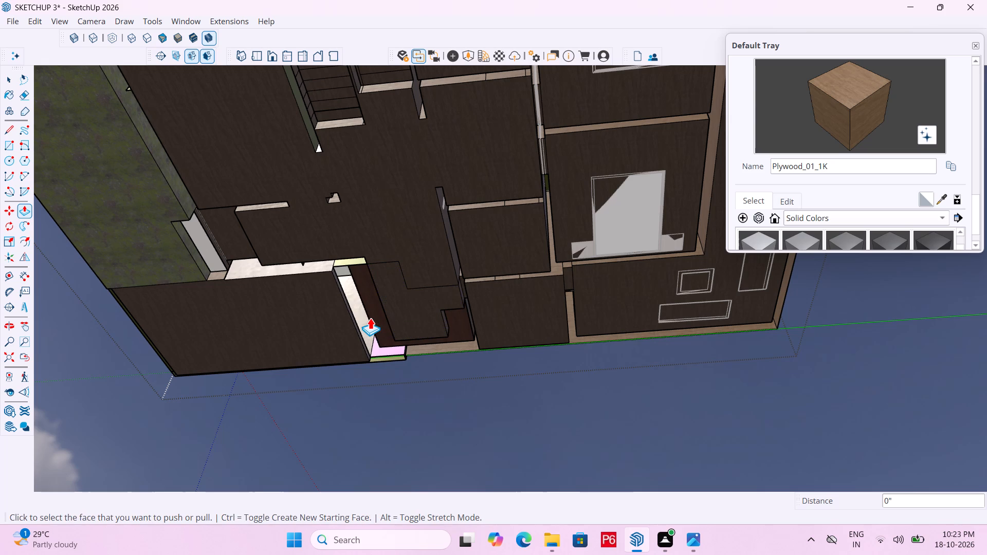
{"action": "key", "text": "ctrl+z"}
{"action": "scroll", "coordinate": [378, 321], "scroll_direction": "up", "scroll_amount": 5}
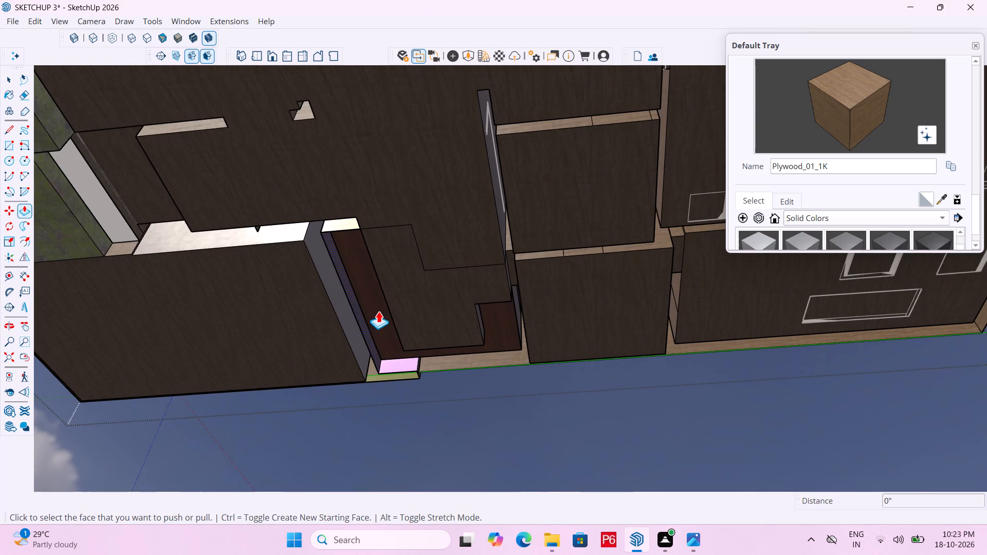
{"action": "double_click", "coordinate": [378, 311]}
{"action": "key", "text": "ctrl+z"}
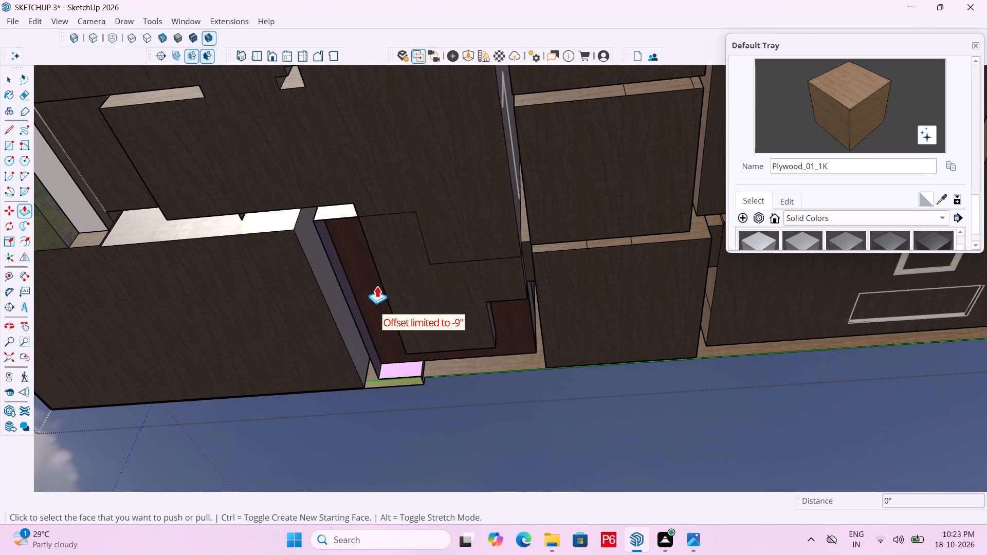
Open the kitchen counter group, pull its underside down level with the kitchen floor underside, and close the group.
{"action": "key", "text": "space"}
{"action": "left_click", "coordinate": [357, 252]}
{"action": "type", "text": "OP"}
{"action": "left_click", "coordinate": [358, 258]}
{"action": "key", "text": "space"}
{"action": "double_click", "coordinate": [358, 257]}
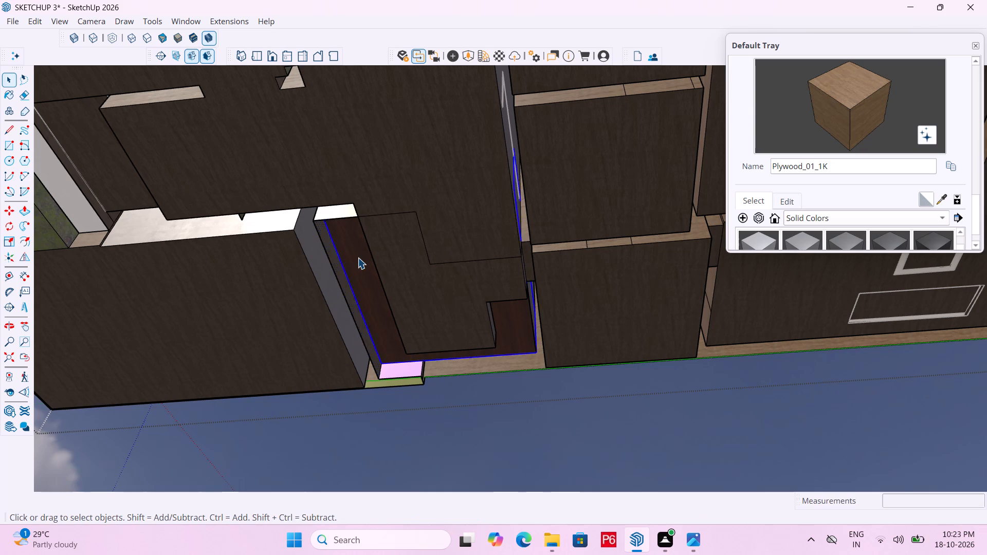
{"action": "key", "text": "p"}
{"action": "left_click", "coordinate": [358, 254]}
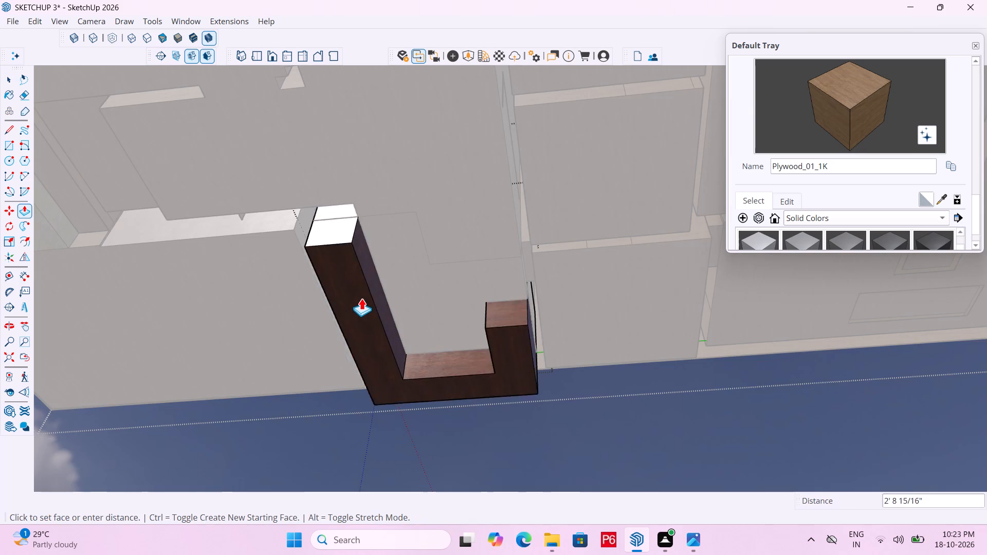
{"action": "left_click", "coordinate": [413, 271]}
{"action": "scroll", "coordinate": [395, 257], "scroll_direction": "down", "scroll_amount": 5}
{"action": "key", "text": "space"}
{"action": "double_click", "coordinate": [546, 378]}
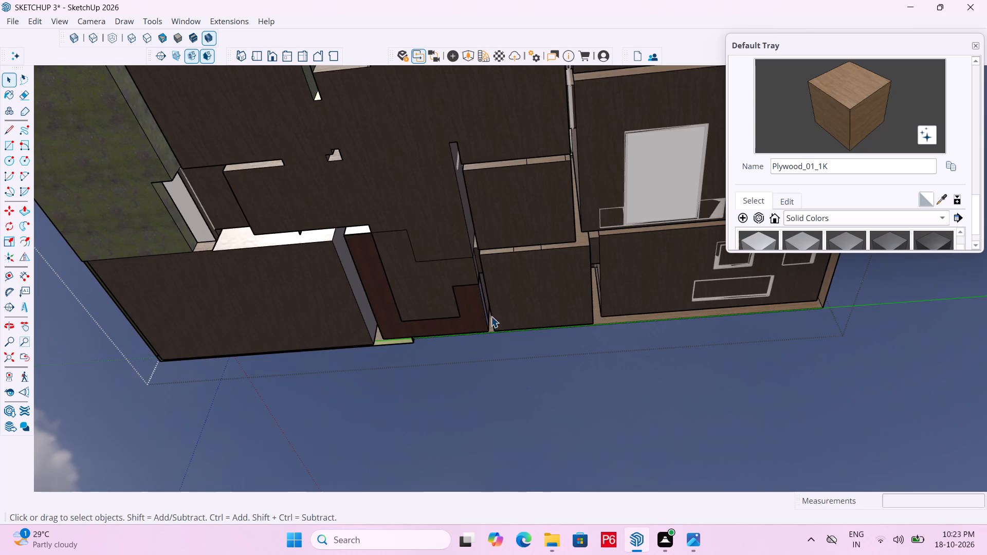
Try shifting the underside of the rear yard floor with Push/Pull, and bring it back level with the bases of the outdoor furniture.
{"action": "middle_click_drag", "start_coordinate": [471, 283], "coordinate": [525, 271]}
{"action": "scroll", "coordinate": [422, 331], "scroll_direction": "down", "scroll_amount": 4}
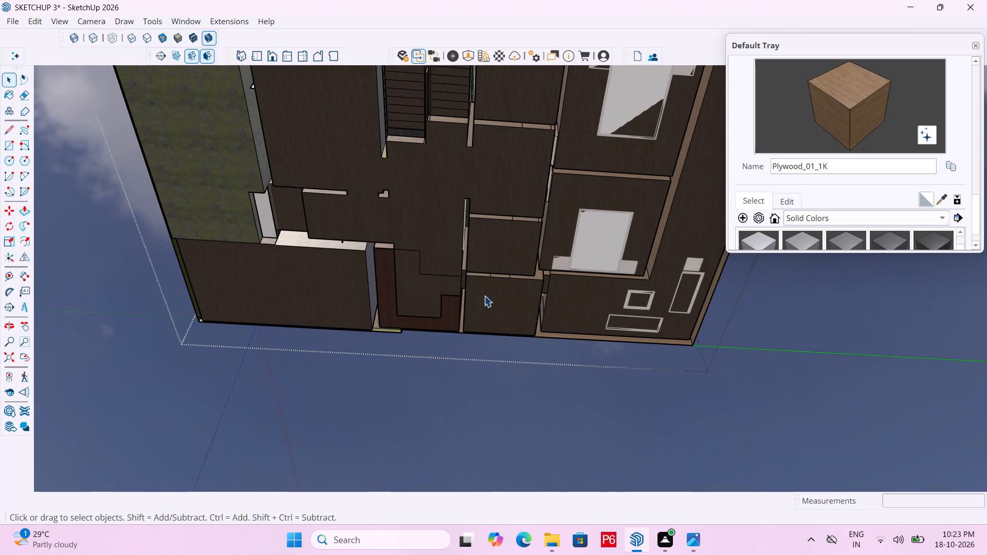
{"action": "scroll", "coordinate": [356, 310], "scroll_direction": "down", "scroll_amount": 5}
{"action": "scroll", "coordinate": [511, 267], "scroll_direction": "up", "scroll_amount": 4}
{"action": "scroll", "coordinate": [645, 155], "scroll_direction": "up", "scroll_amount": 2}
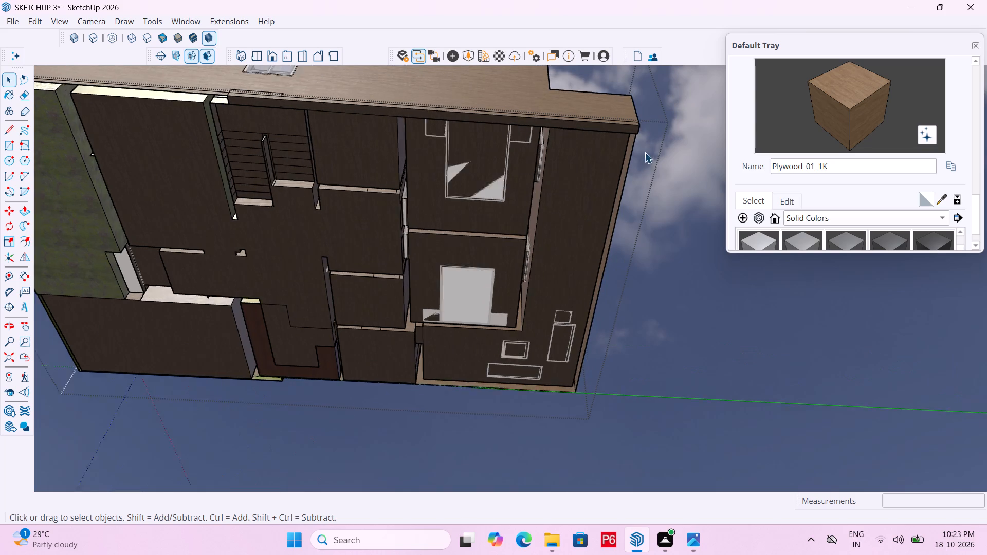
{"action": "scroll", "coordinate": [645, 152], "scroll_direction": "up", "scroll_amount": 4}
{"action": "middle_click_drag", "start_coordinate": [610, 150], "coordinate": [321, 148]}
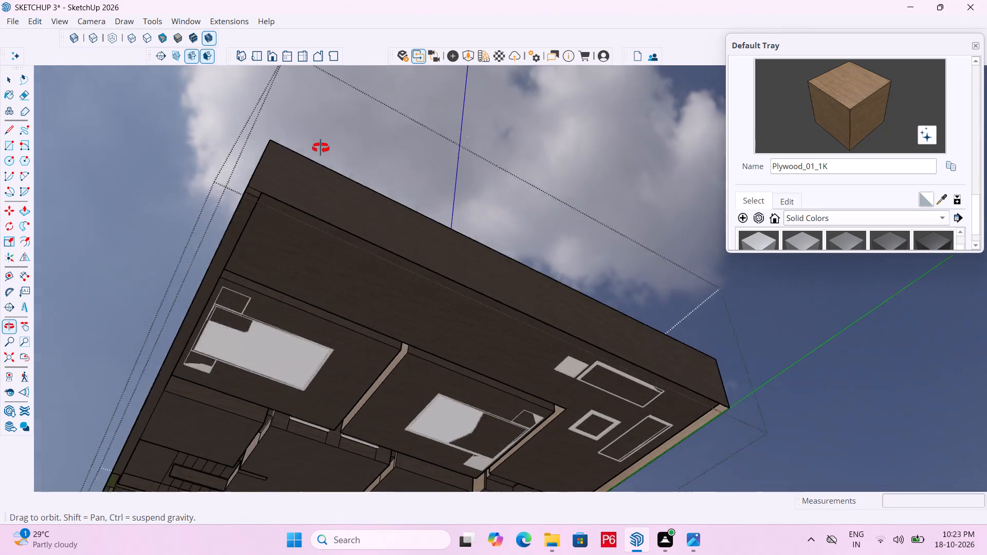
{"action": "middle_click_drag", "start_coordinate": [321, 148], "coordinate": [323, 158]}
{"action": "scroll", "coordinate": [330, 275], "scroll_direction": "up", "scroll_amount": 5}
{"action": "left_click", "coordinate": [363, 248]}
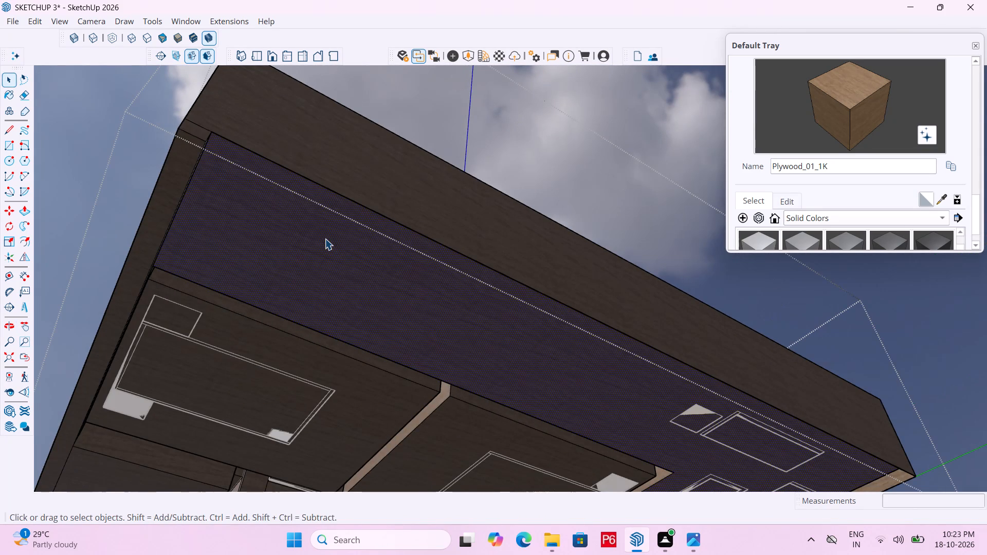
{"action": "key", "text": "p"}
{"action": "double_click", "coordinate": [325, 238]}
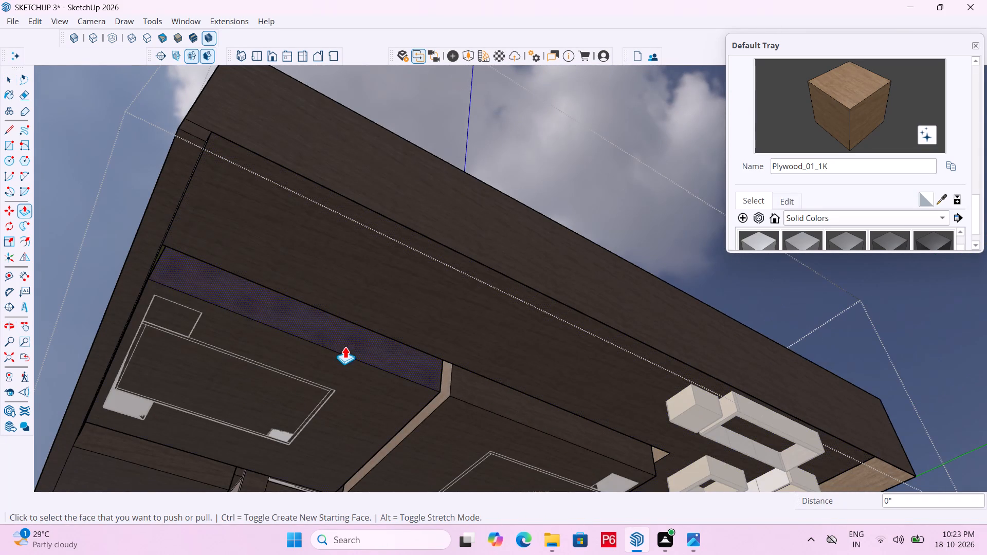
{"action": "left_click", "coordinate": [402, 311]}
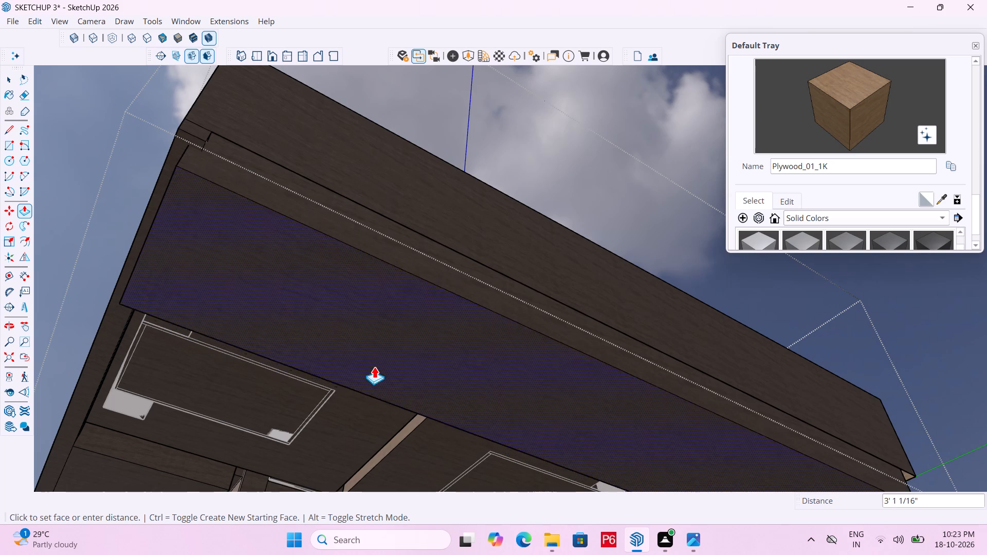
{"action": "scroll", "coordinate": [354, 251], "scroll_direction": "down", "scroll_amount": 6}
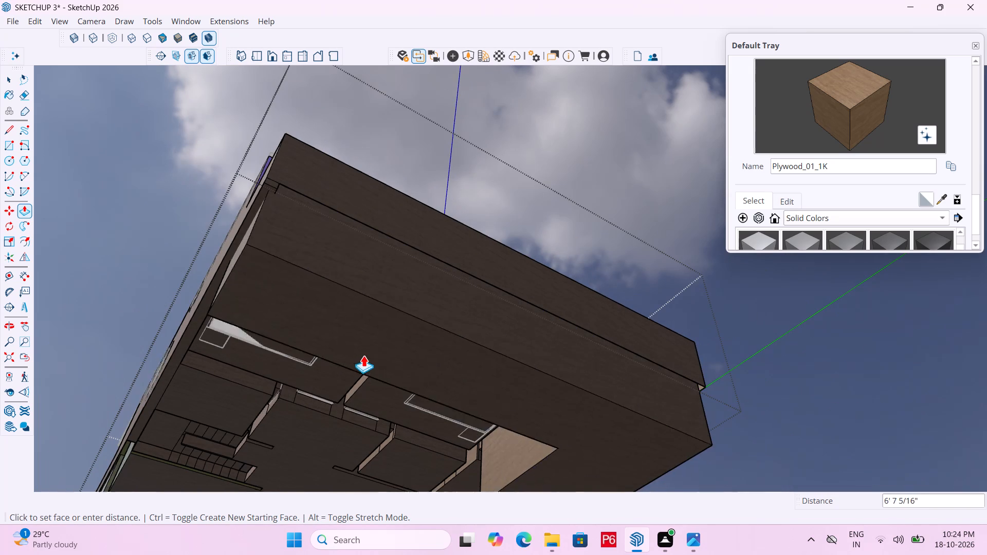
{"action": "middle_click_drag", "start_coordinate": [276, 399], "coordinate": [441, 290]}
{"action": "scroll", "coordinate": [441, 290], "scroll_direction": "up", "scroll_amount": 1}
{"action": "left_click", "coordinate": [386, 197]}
Pull the inner face of the side wall's base strip 34' 3" across beneath the bedrooms and rear yard to the opposite side wall.
{"action": "middle_click_drag", "start_coordinate": [483, 213], "coordinate": [314, 258]}
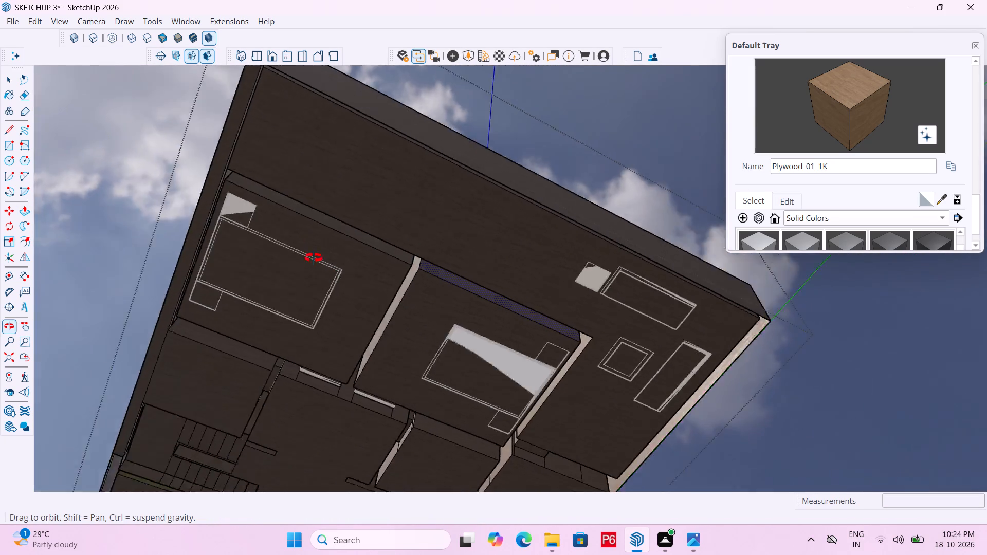
{"action": "middle_click_drag", "start_coordinate": [314, 258], "coordinate": [610, 518]}
{"action": "middle_click_drag", "start_coordinate": [645, 294], "coordinate": [416, 450]}
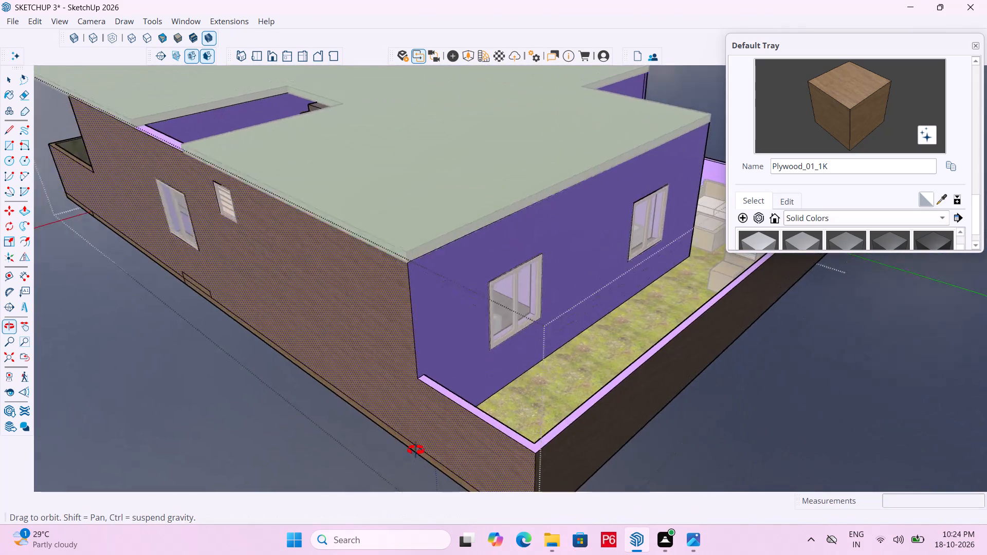
{"action": "middle_click_drag", "start_coordinate": [416, 450], "coordinate": [458, 279]}
{"action": "middle_click_drag", "start_coordinate": [666, 340], "coordinate": [457, 186]}
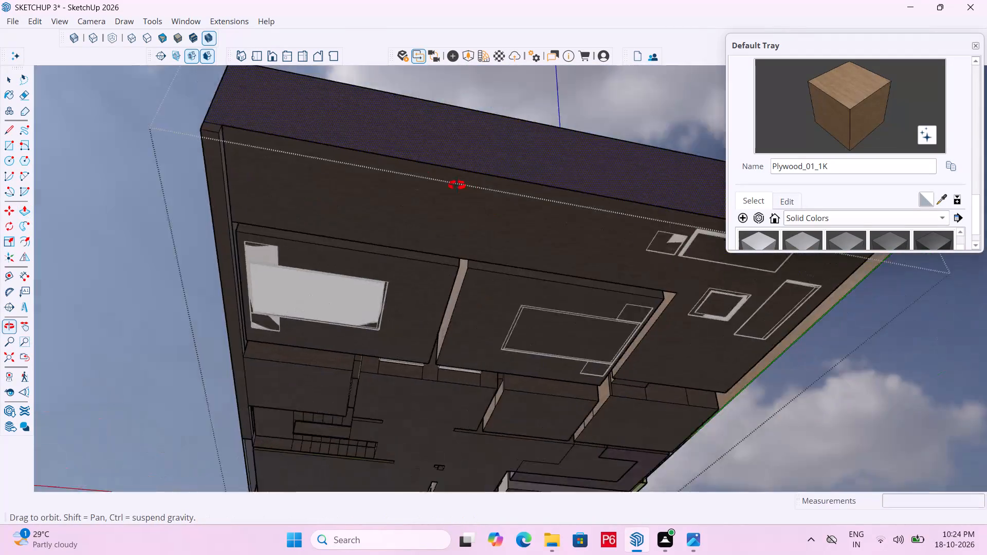
{"action": "middle_click_drag", "start_coordinate": [457, 186], "coordinate": [101, 215]}
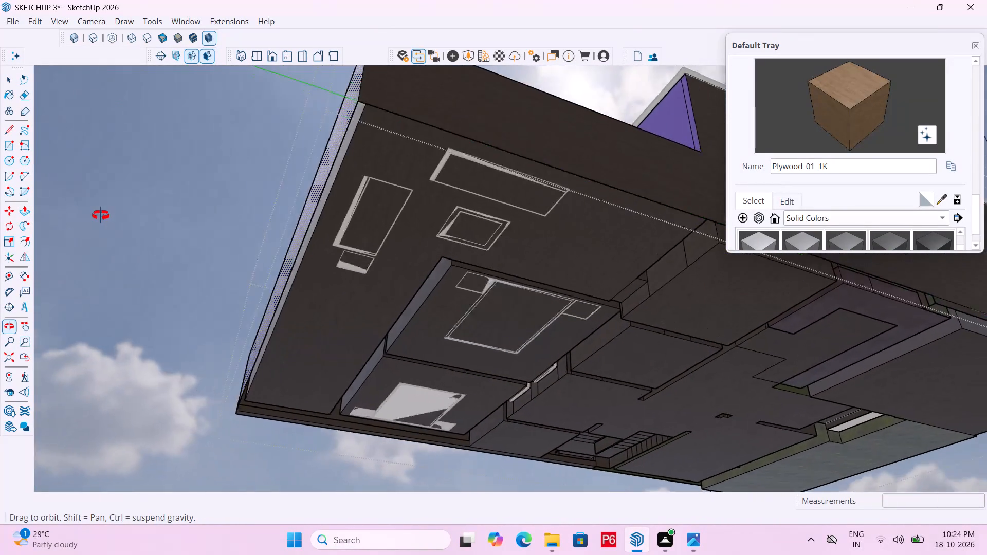
{"action": "middle_click_drag", "start_coordinate": [101, 215], "coordinate": [476, 220]}
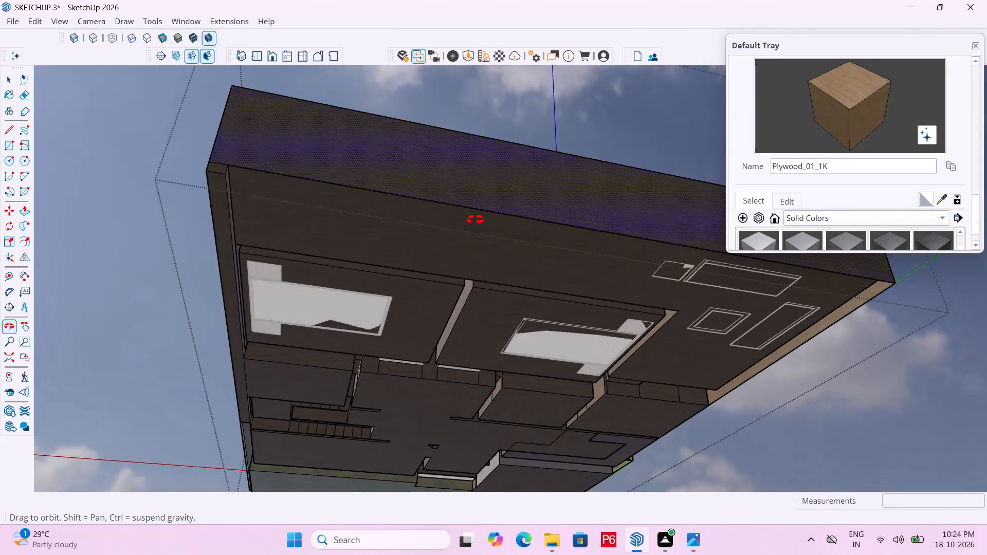
{"action": "middle_click_drag", "start_coordinate": [476, 220], "coordinate": [214, 198]}
{"action": "scroll", "coordinate": [207, 357], "scroll_direction": "up", "scroll_amount": 2}
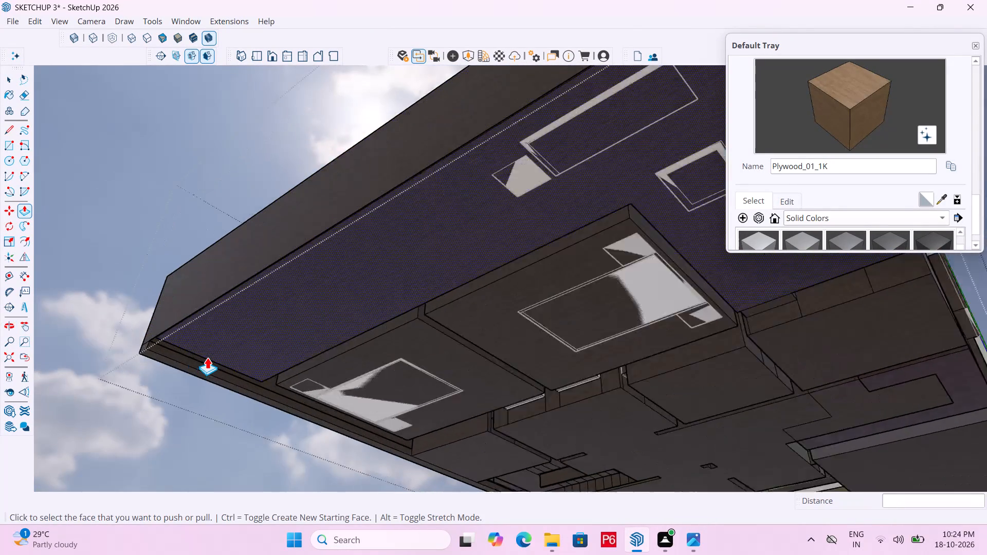
{"action": "scroll", "coordinate": [207, 357], "scroll_direction": "up", "scroll_amount": 8}
{"action": "left_click", "coordinate": [192, 363]}
{"action": "scroll", "coordinate": [456, 250], "scroll_direction": "down", "scroll_amount": 6}
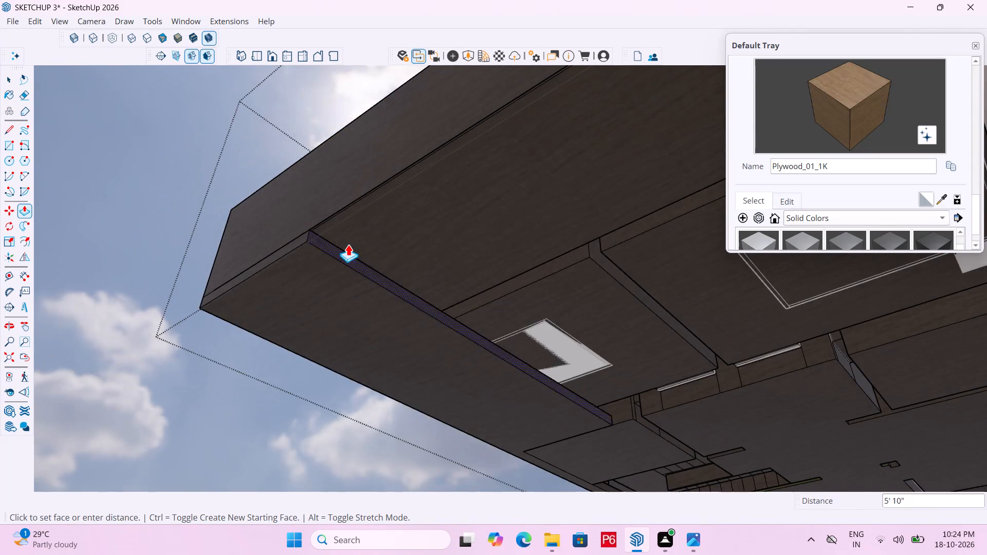
{"action": "scroll", "coordinate": [321, 243], "scroll_direction": "down", "scroll_amount": 14}
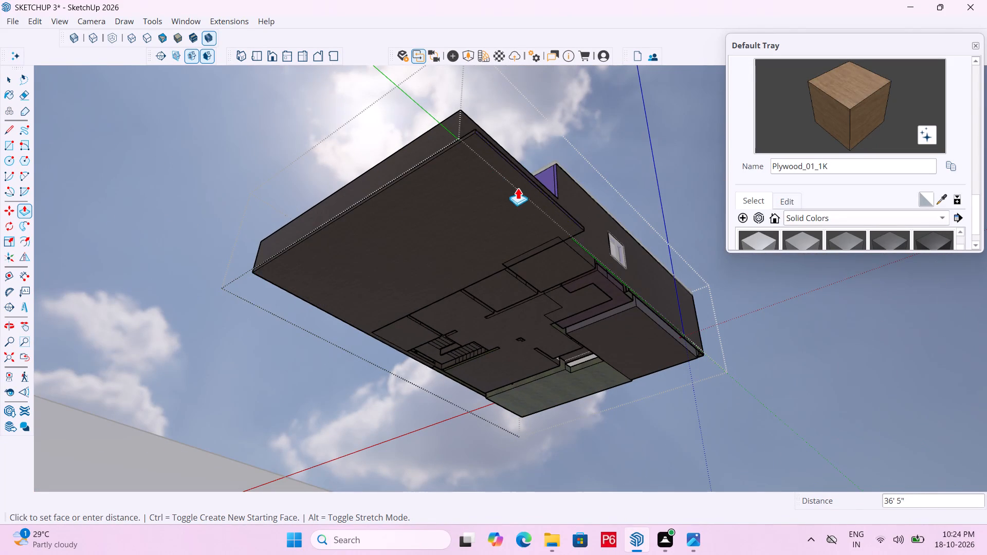
{"action": "left_click", "coordinate": [643, 271]}
Close the partition-wall gaps in the floor underside around the middle bedroom with Push/Pull, pulling their sides 6" across.
{"action": "middle_click_drag", "start_coordinate": [680, 276], "coordinate": [357, 233]}
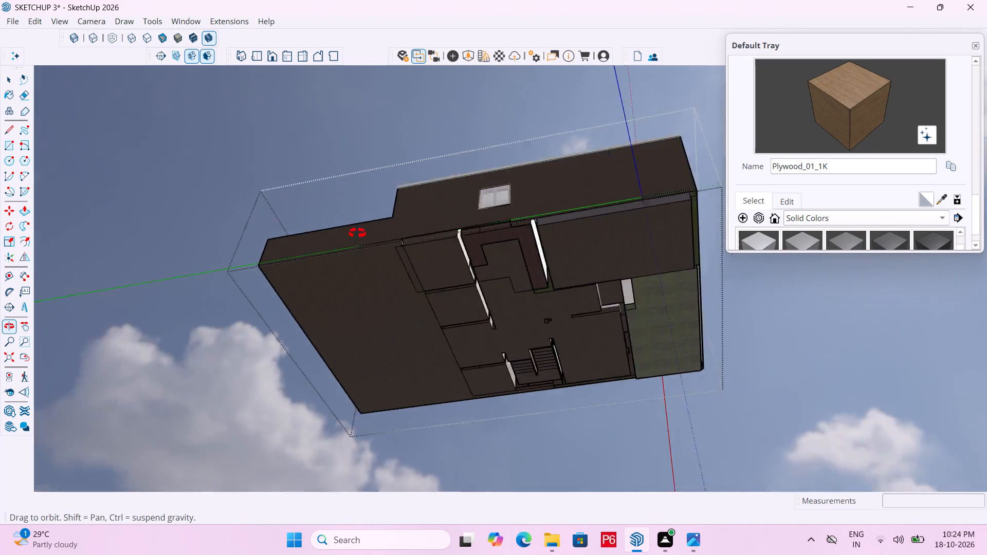
{"action": "middle_click_drag", "start_coordinate": [357, 233], "coordinate": [122, 235]}
{"action": "scroll", "coordinate": [378, 322], "scroll_direction": "up", "scroll_amount": 6}
{"action": "scroll", "coordinate": [523, 333], "scroll_direction": "up", "scroll_amount": 4}
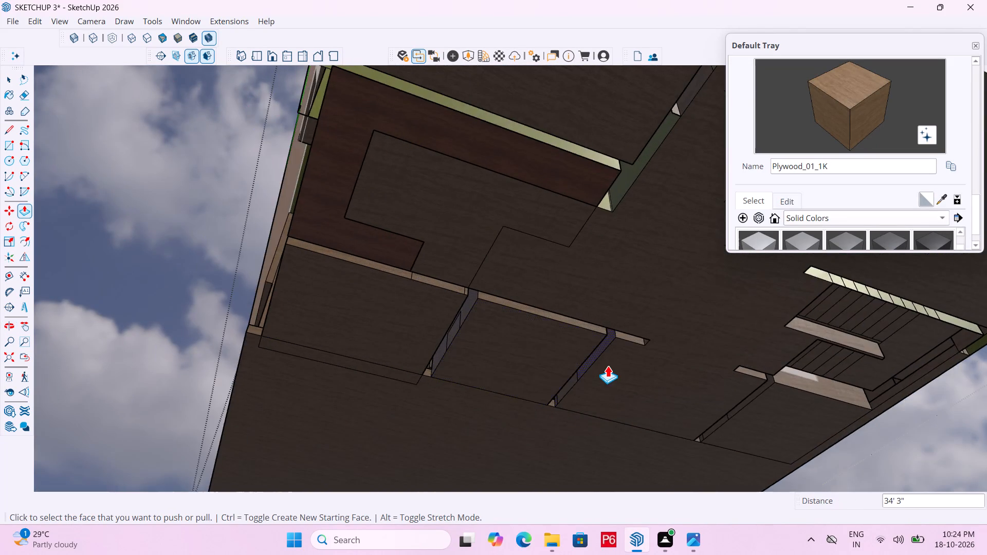
{"action": "scroll", "coordinate": [597, 366], "scroll_direction": "up", "scroll_amount": 6}
{"action": "left_click", "coordinate": [575, 363]}
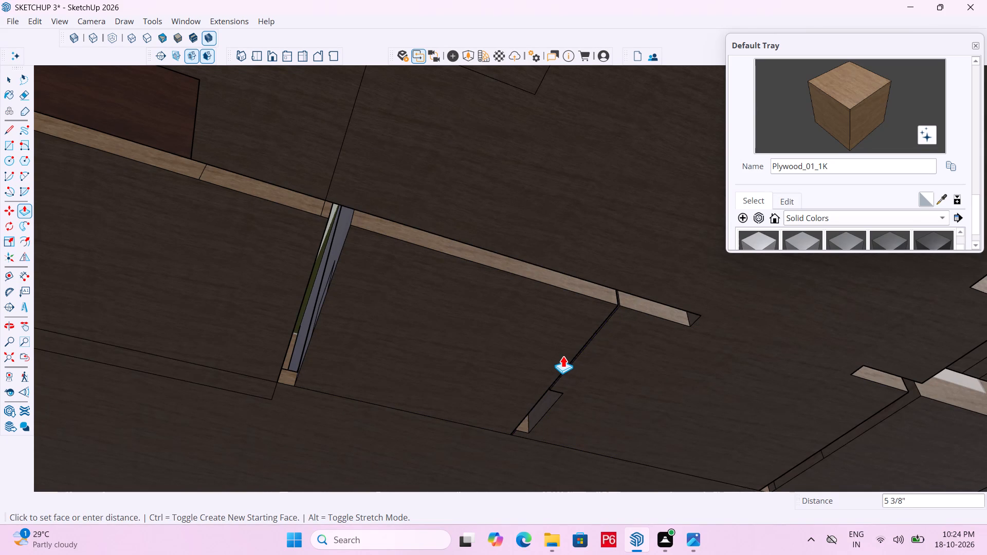
{"action": "left_click", "coordinate": [559, 347]}
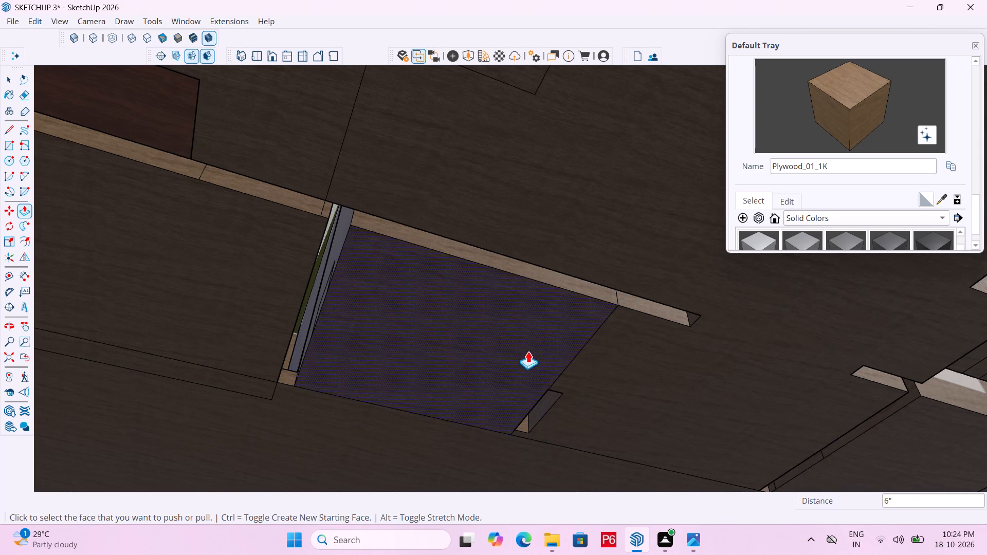
{"action": "scroll", "coordinate": [544, 412], "scroll_direction": "up", "scroll_amount": 6}
{"action": "double_click", "coordinate": [540, 413]}
{"action": "scroll", "coordinate": [539, 348], "scroll_direction": "down", "scroll_amount": 7}
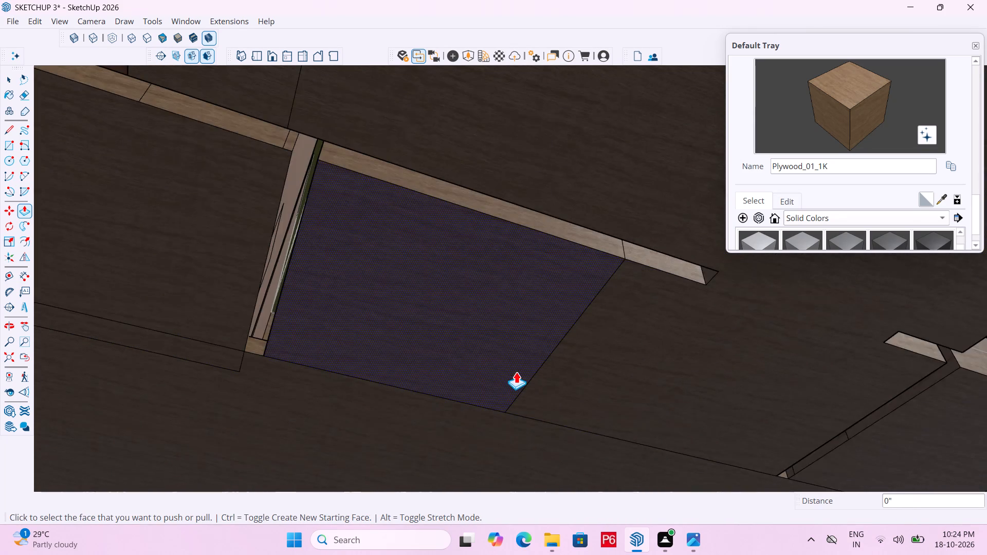
{"action": "scroll", "coordinate": [514, 371], "scroll_direction": "down", "scroll_amount": 3}
{"action": "double_click", "coordinate": [617, 301]}
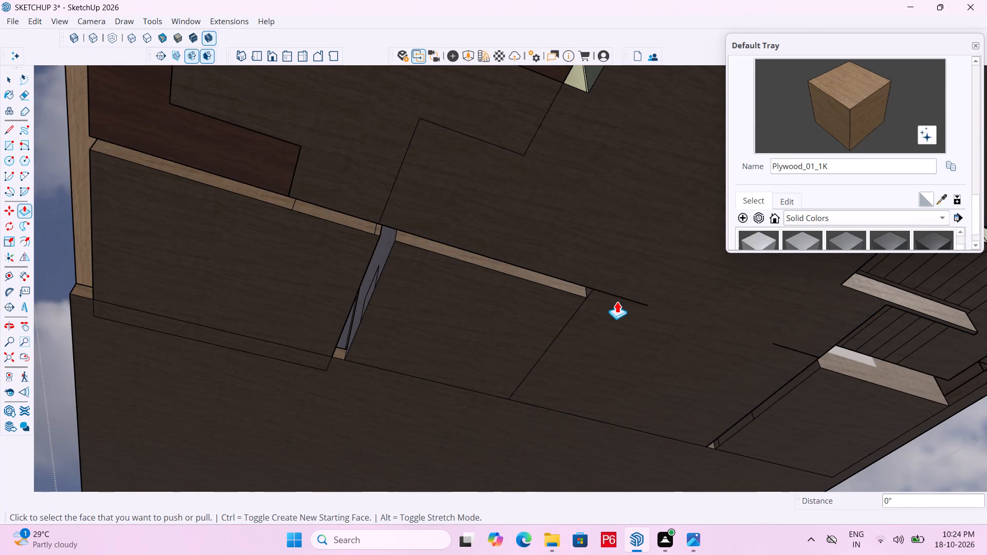
{"action": "triple_click", "coordinate": [560, 280]}
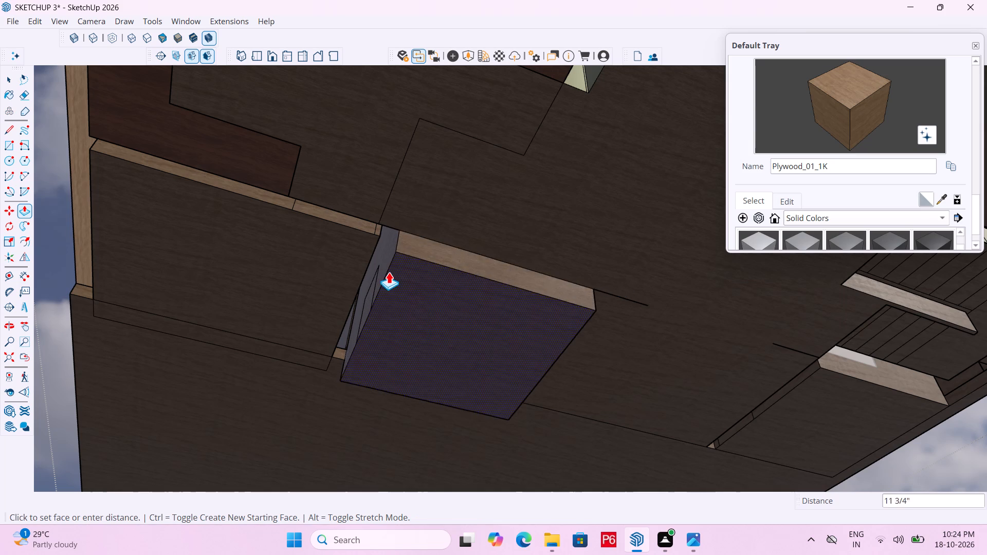
{"action": "key", "text": "space"}
Examine the floor underside and the open front of the house for remaining gaps.
{"action": "middle_click_drag", "start_coordinate": [379, 251], "coordinate": [500, 277]}
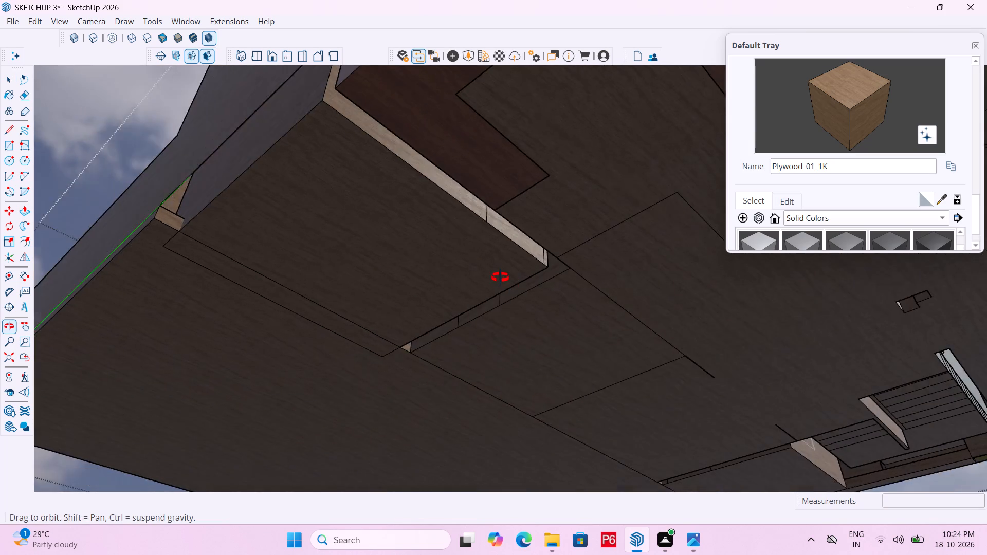
{"action": "middle_click_drag", "start_coordinate": [500, 277], "coordinate": [471, 227]}
{"action": "scroll", "coordinate": [472, 225], "scroll_direction": "up", "scroll_amount": 10}
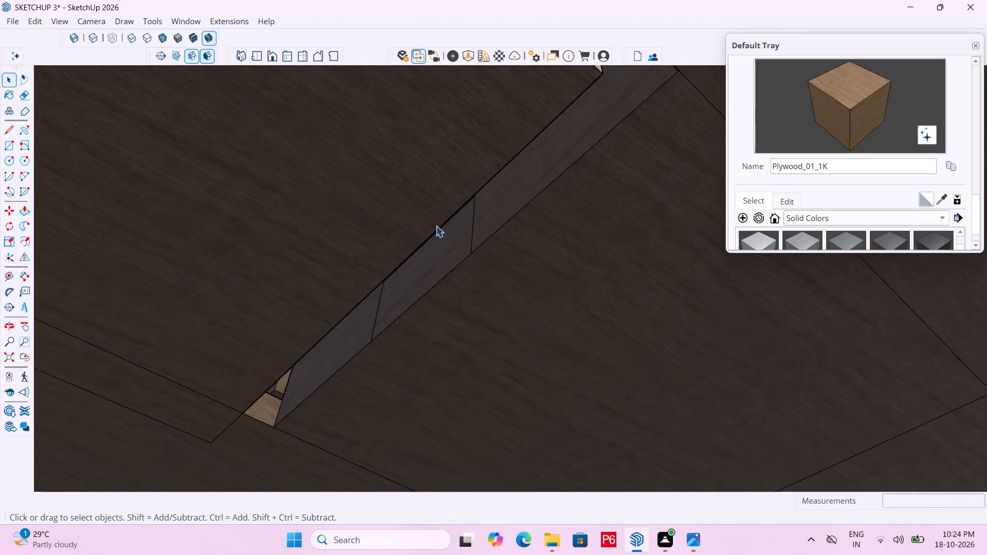
{"action": "middle_click_drag", "start_coordinate": [412, 227], "coordinate": [382, 235]}
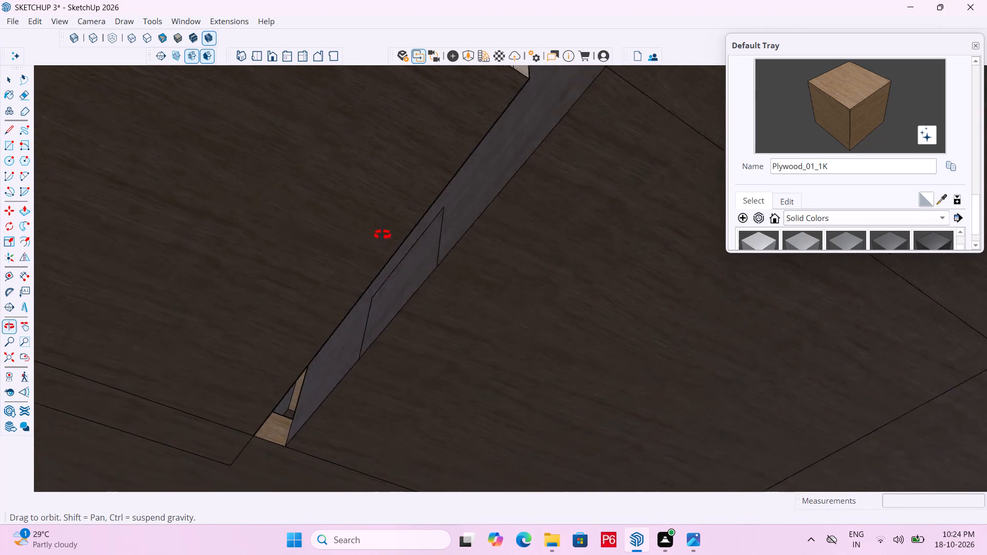
{"action": "middle_click_drag", "start_coordinate": [382, 235], "coordinate": [424, 289]}
{"action": "scroll", "coordinate": [387, 290], "scroll_direction": "down", "scroll_amount": 6}
{"action": "scroll", "coordinate": [344, 297], "scroll_direction": "down", "scroll_amount": 13}
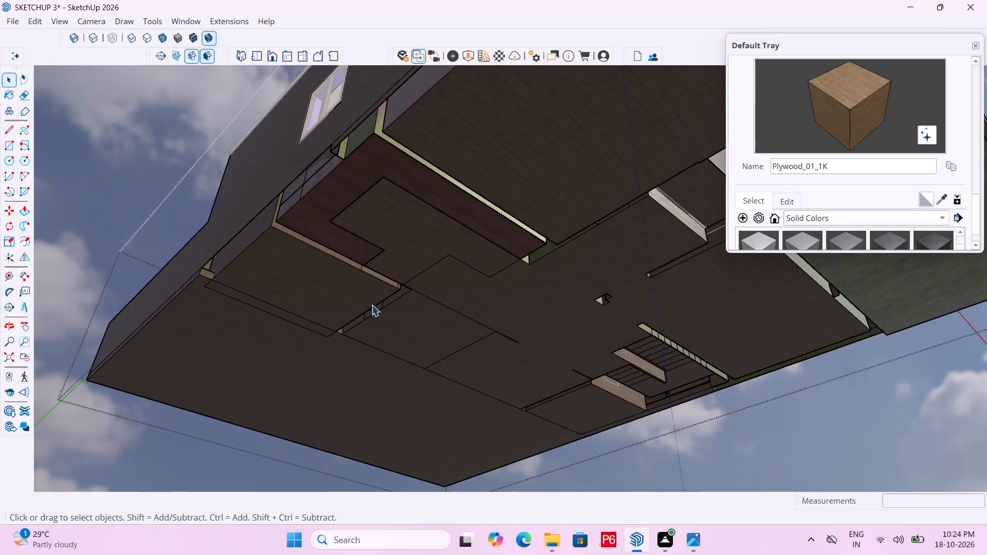
{"action": "scroll", "coordinate": [365, 301], "scroll_direction": "down", "scroll_amount": 6}
{"action": "middle_click_drag", "start_coordinate": [498, 213], "coordinate": [410, 213]}
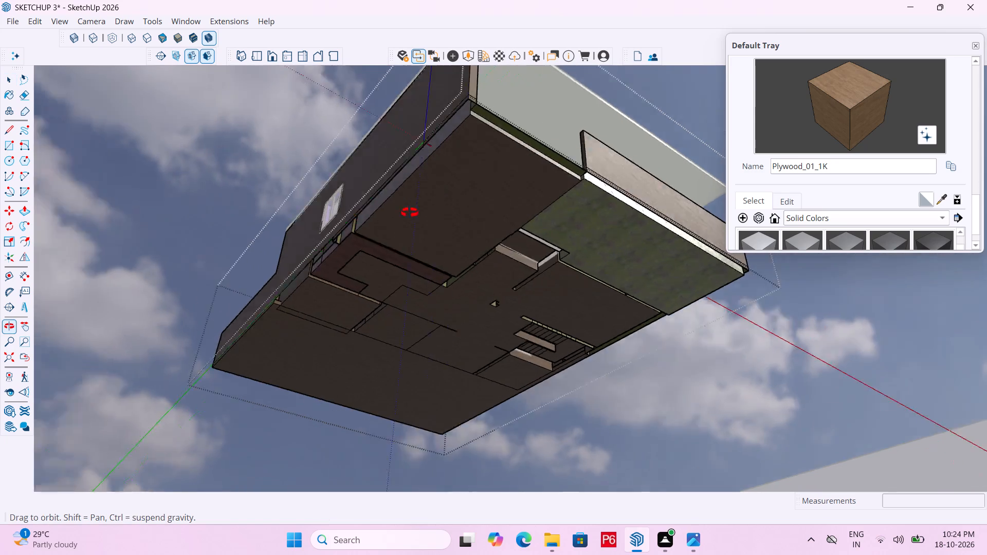
{"action": "middle_click_drag", "start_coordinate": [410, 213], "coordinate": [556, 302]}
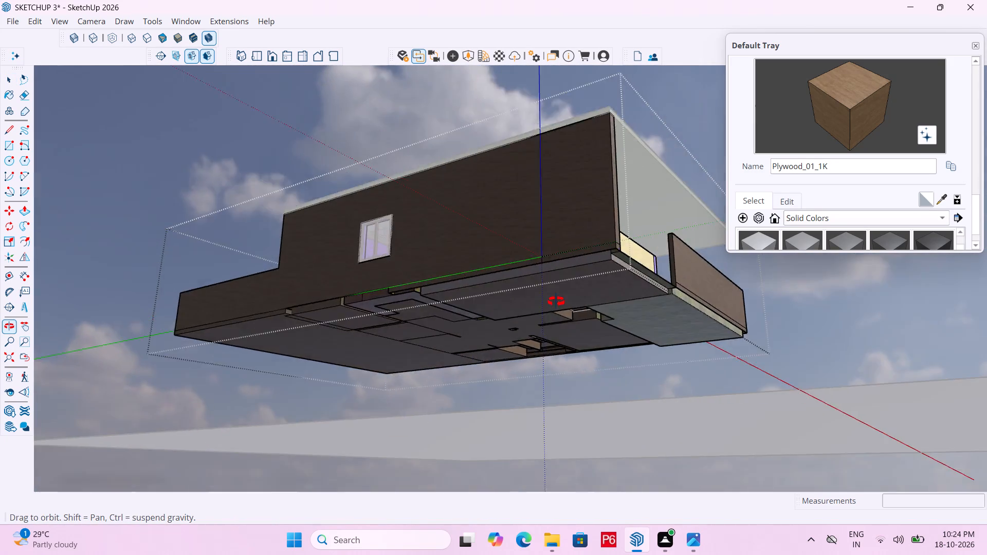
{"action": "middle_click_drag", "start_coordinate": [556, 302], "coordinate": [515, 378]}
{"action": "middle_click", "coordinate": [509, 382]}
{"action": "middle_click_drag", "start_coordinate": [496, 387], "coordinate": [369, 347]}
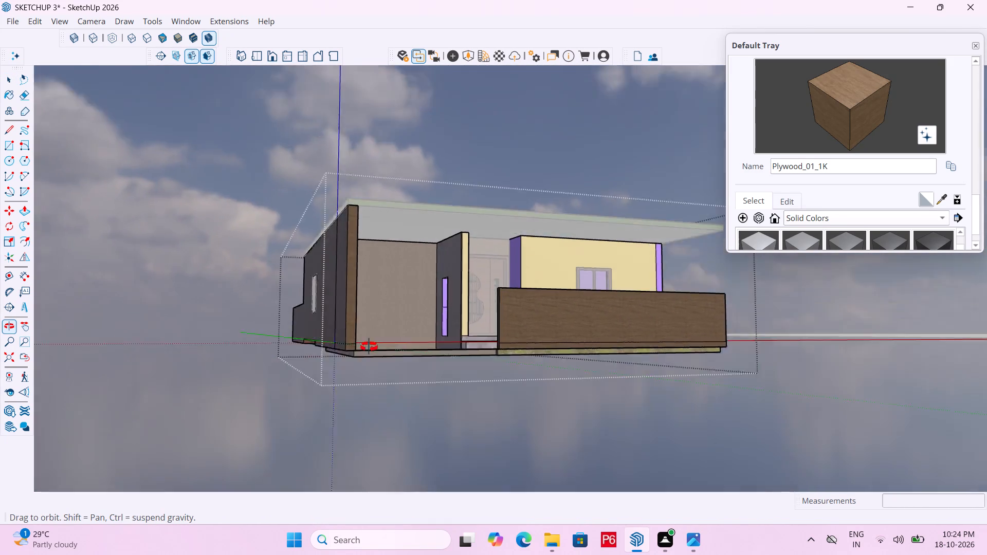
{"action": "middle_click_drag", "start_coordinate": [369, 347], "coordinate": [455, 243]}
Pull the floor slab's front edge face beside the grass area 8 5/8" outward, flush with the strip above it.
{"action": "scroll", "coordinate": [588, 208], "scroll_direction": "up", "scroll_amount": 16}
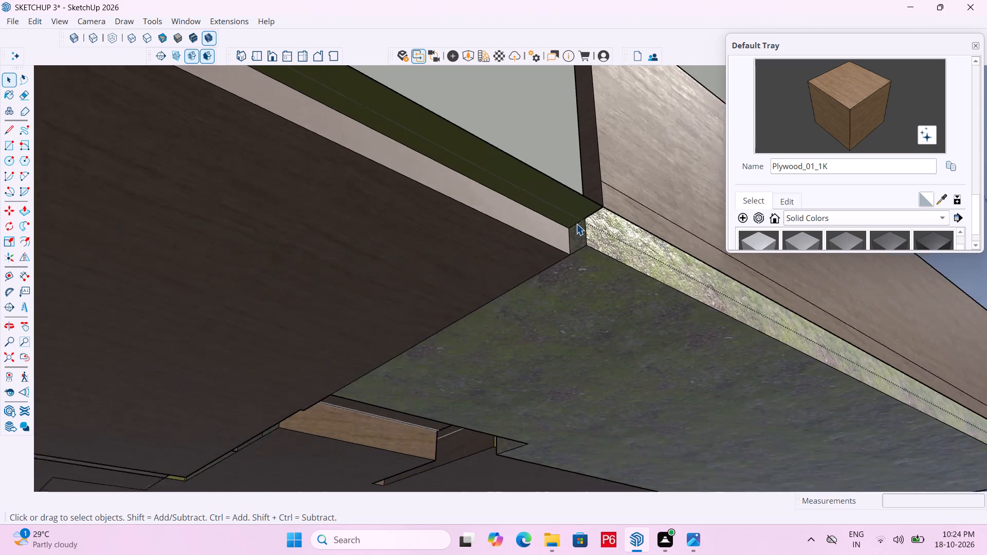
{"action": "scroll", "coordinate": [576, 224], "scroll_direction": "up", "scroll_amount": 2}
{"action": "middle_click_drag", "start_coordinate": [561, 248], "coordinate": [602, 245]}
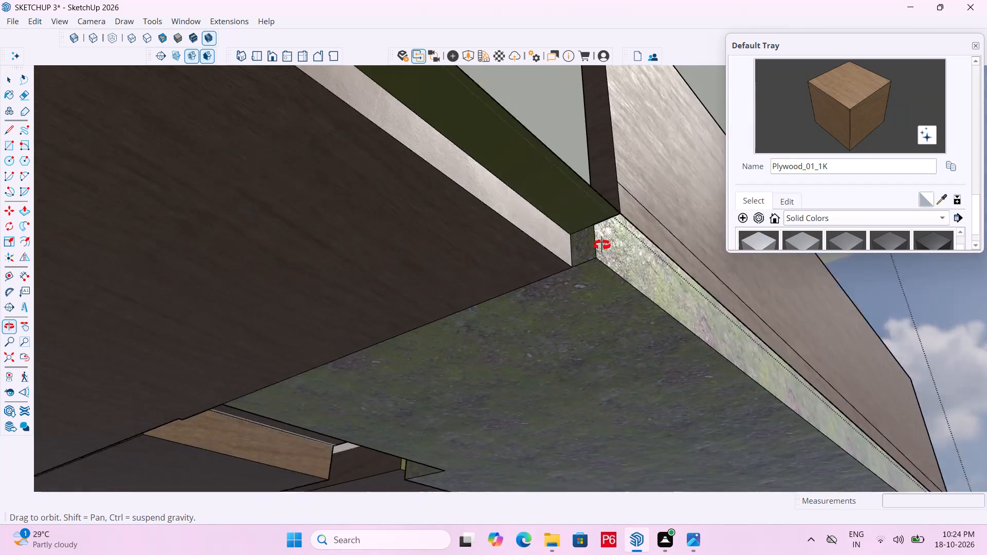
{"action": "middle_click_drag", "start_coordinate": [602, 245], "coordinate": [8, 214]}
{"action": "scroll", "coordinate": [304, 238], "scroll_direction": "down", "scroll_amount": 7}
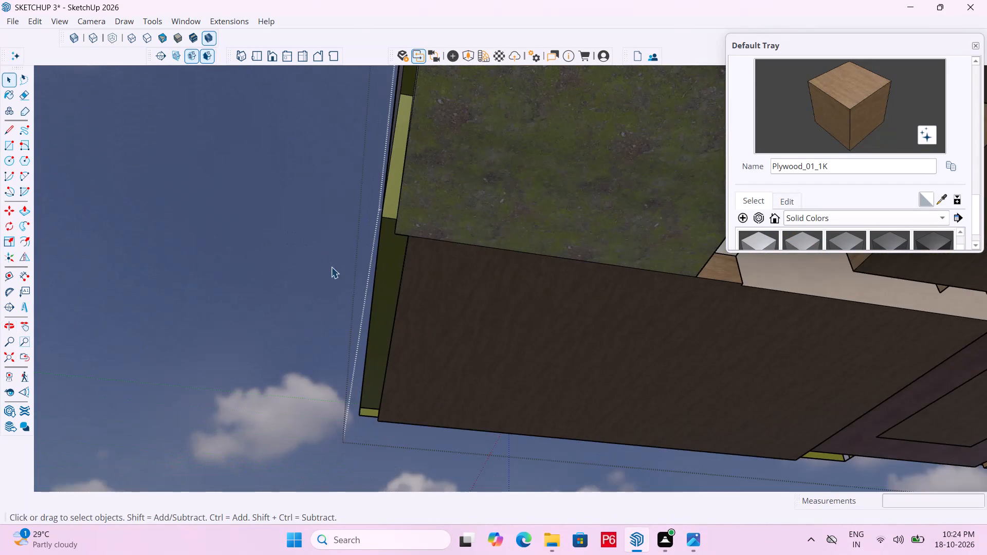
{"action": "middle_click_drag", "start_coordinate": [482, 281], "coordinate": [633, 314]}
{"action": "scroll", "coordinate": [595, 347], "scroll_direction": "up", "scroll_amount": 6}
{"action": "left_click", "coordinate": [600, 354]}
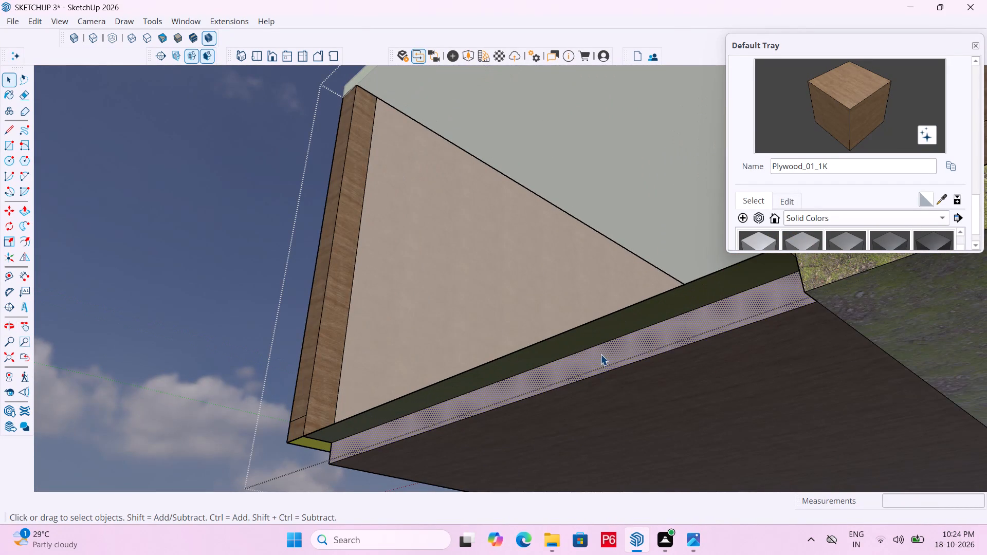
{"action": "left_click", "coordinate": [597, 359]}
{"action": "key", "text": "p"}
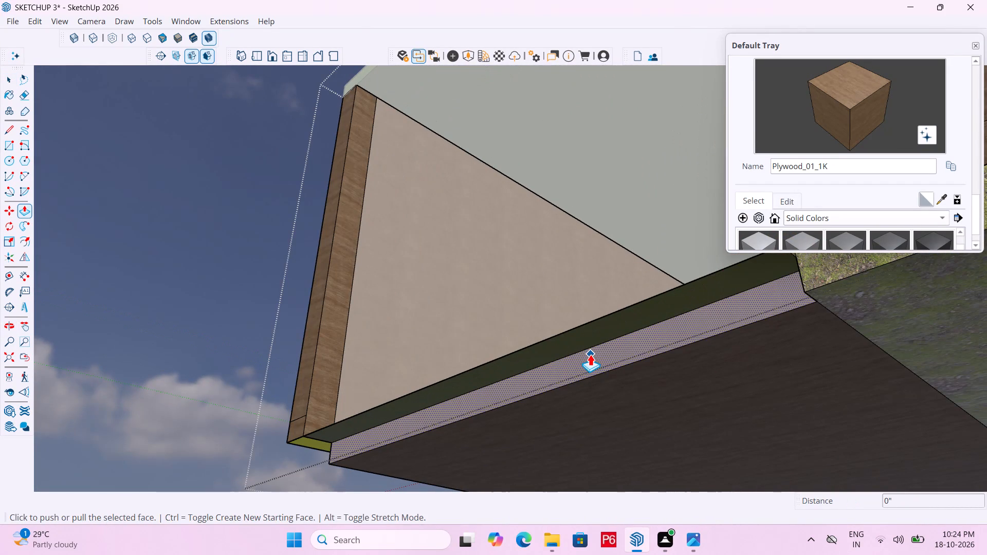
{"action": "left_click", "coordinate": [590, 354]}
{"action": "left_click", "coordinate": [477, 398]}
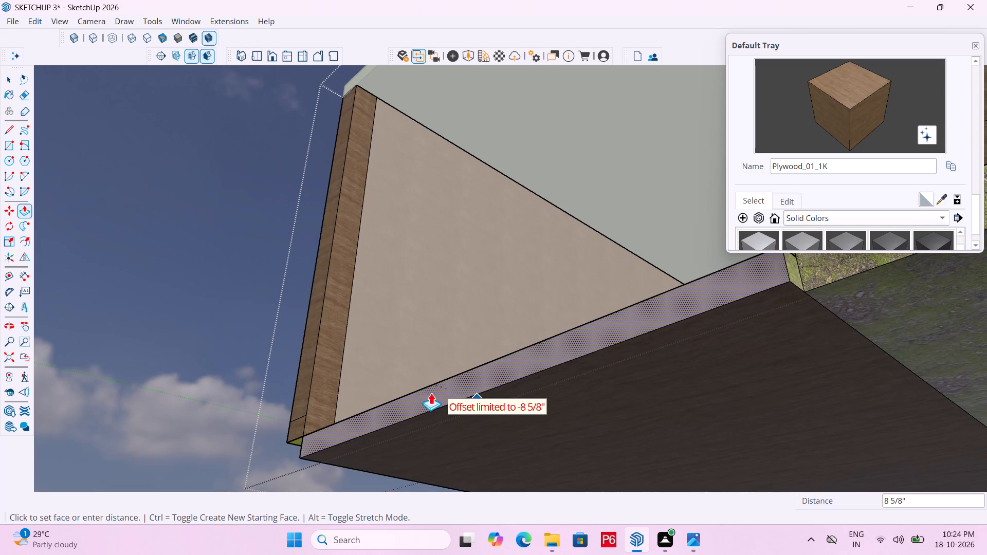
{"action": "left_click", "coordinate": [313, 359]}
Pull the small end face of the side wall's base strip 7' along the wall to the room partition beside the kitchen.
{"action": "middle_click_drag", "start_coordinate": [389, 397], "coordinate": [719, 397]}
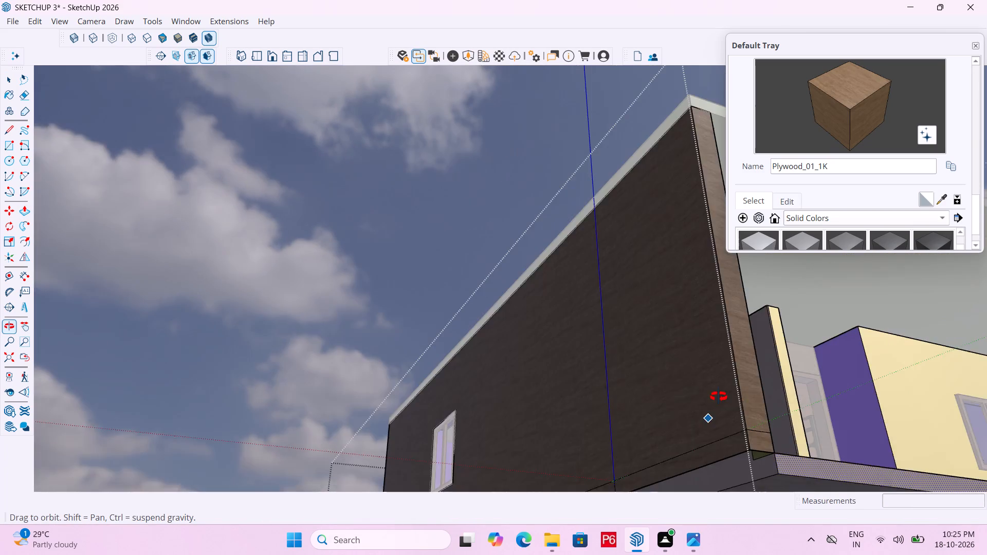
{"action": "middle_click_drag", "start_coordinate": [719, 397], "coordinate": [711, 392]}
{"action": "scroll", "coordinate": [514, 337], "scroll_direction": "down", "scroll_amount": 6}
{"action": "middle_click_drag", "start_coordinate": [618, 401], "coordinate": [607, 441]}
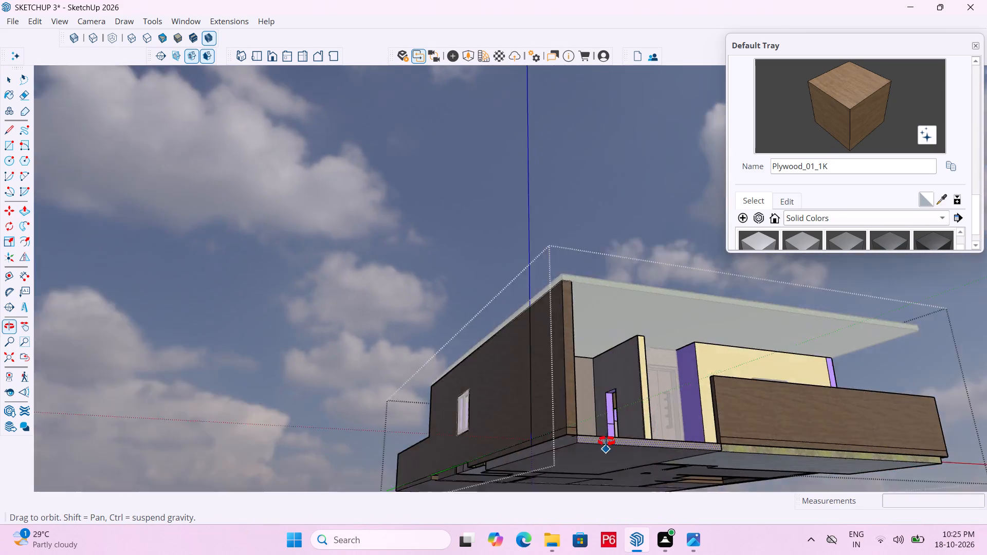
{"action": "middle_click_drag", "start_coordinate": [607, 441], "coordinate": [522, 470]}
{"action": "scroll", "coordinate": [406, 331], "scroll_direction": "down", "scroll_amount": 6}
{"action": "middle_click_drag", "start_coordinate": [448, 349], "coordinate": [566, 367]}
{"action": "scroll", "coordinate": [564, 366], "scroll_direction": "up", "scroll_amount": 1}
{"action": "scroll", "coordinate": [526, 427], "scroll_direction": "up", "scroll_amount": 7}
{"action": "middle_click_drag", "start_coordinate": [468, 434], "coordinate": [579, 371]}
{"action": "scroll", "coordinate": [579, 371], "scroll_direction": "up", "scroll_amount": 1}
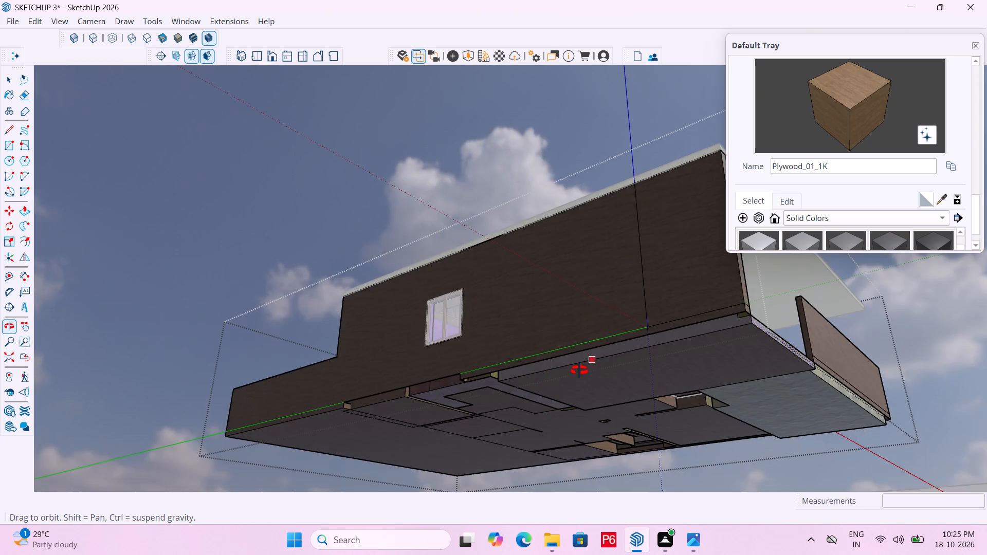
{"action": "middle_click_drag", "start_coordinate": [579, 371], "coordinate": [591, 262]}
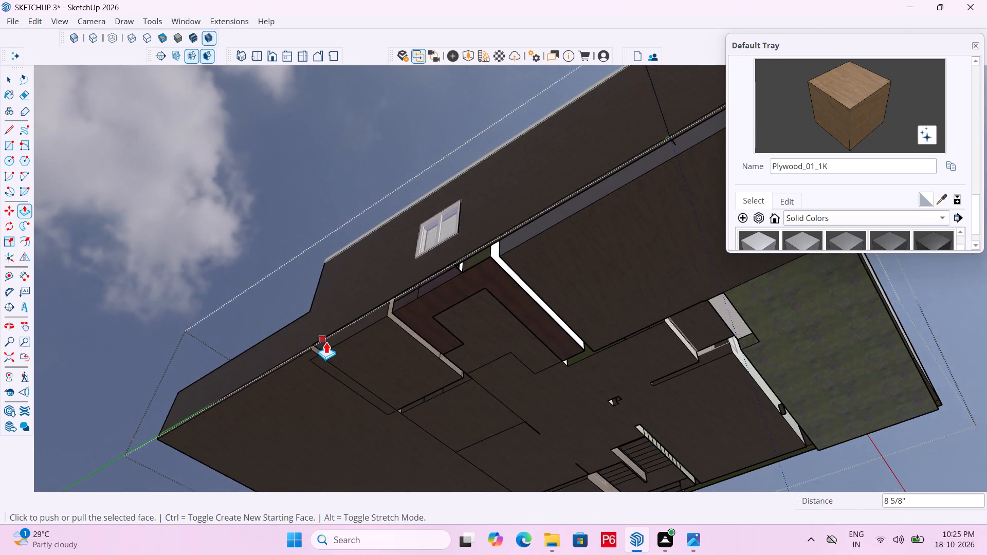
{"action": "scroll", "coordinate": [326, 342], "scroll_direction": "up", "scroll_amount": 13}
{"action": "key", "text": "space"}
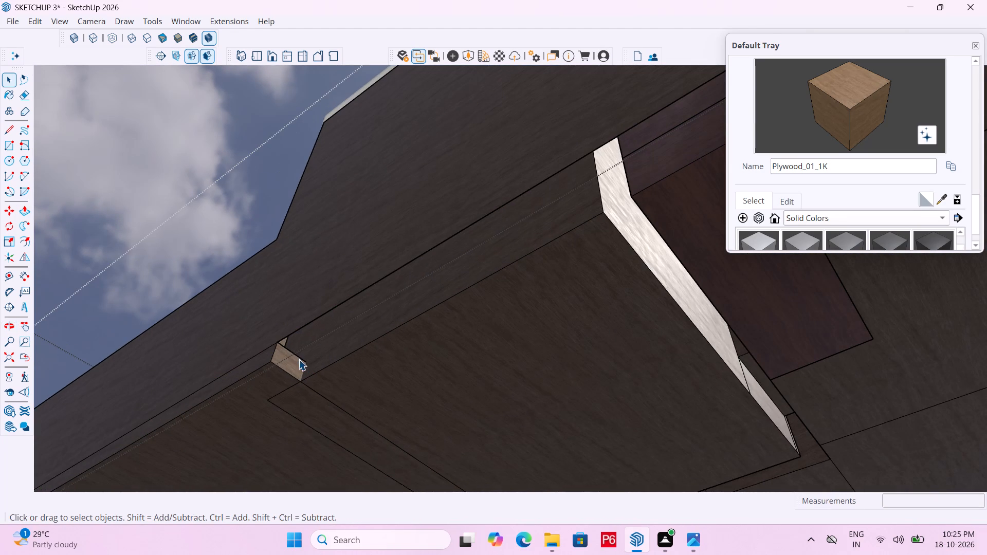
{"action": "left_click", "coordinate": [293, 363]}
{"action": "key", "text": "p"}
{"action": "left_click", "coordinate": [288, 364]}
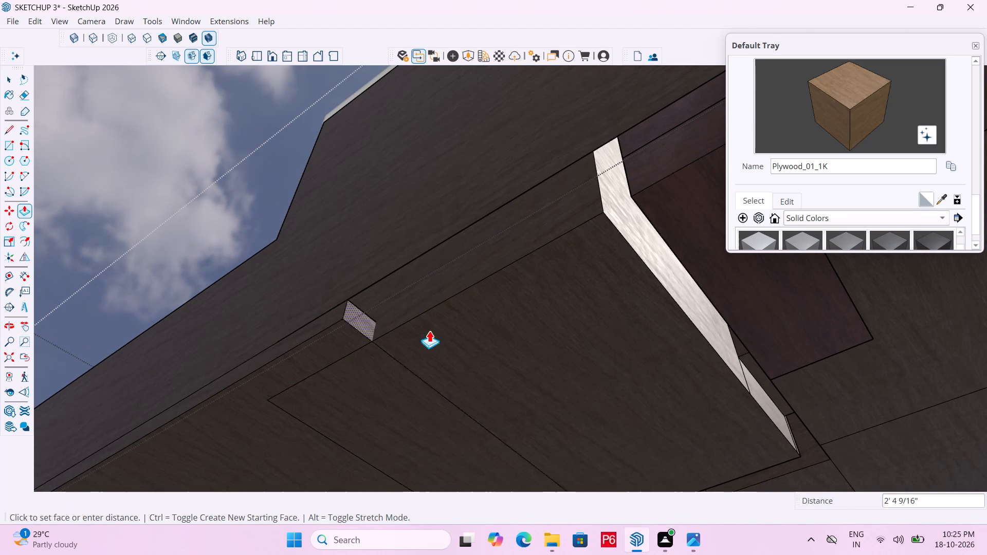
{"action": "scroll", "coordinate": [414, 297], "scroll_direction": "down", "scroll_amount": 7}
{"action": "scroll", "coordinate": [293, 297], "scroll_direction": "down", "scroll_amount": 7}
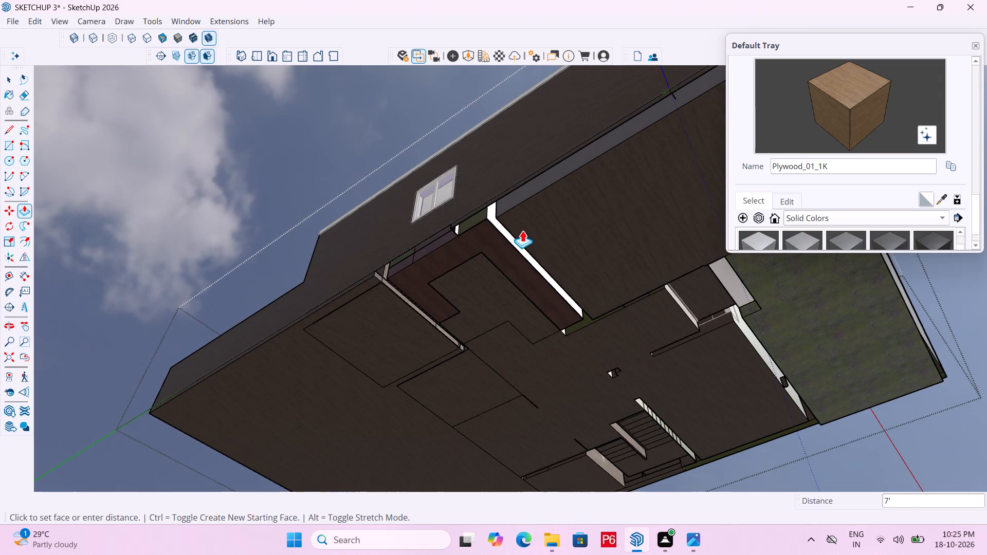
{"action": "scroll", "coordinate": [546, 224], "scroll_direction": "down", "scroll_amount": 1}
{"action": "middle_click_drag", "start_coordinate": [543, 226], "coordinate": [542, 261]}
{"action": "scroll", "coordinate": [410, 313], "scroll_direction": "up", "scroll_amount": 2}
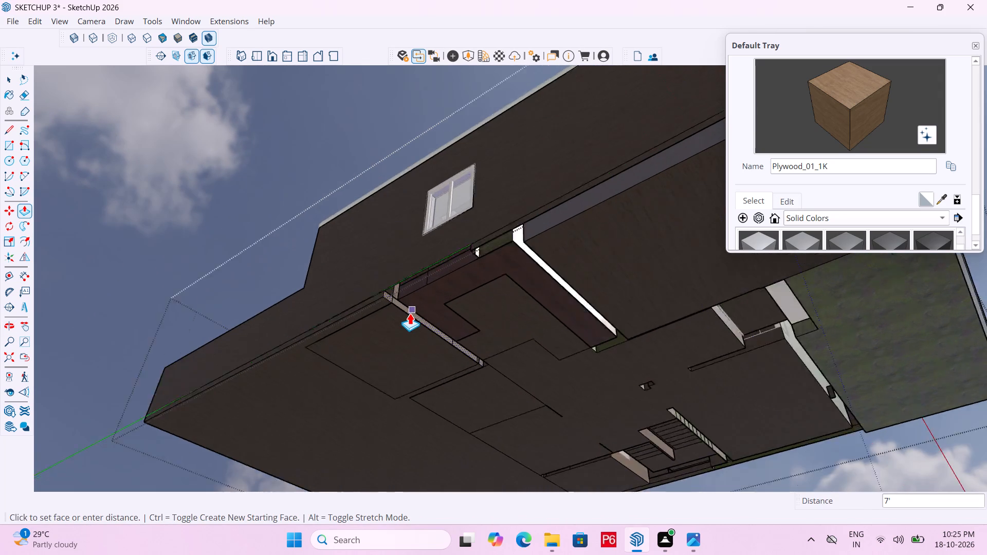
{"action": "scroll", "coordinate": [410, 313], "scroll_direction": "up", "scroll_amount": 5}
{"action": "left_click", "coordinate": [417, 255]}
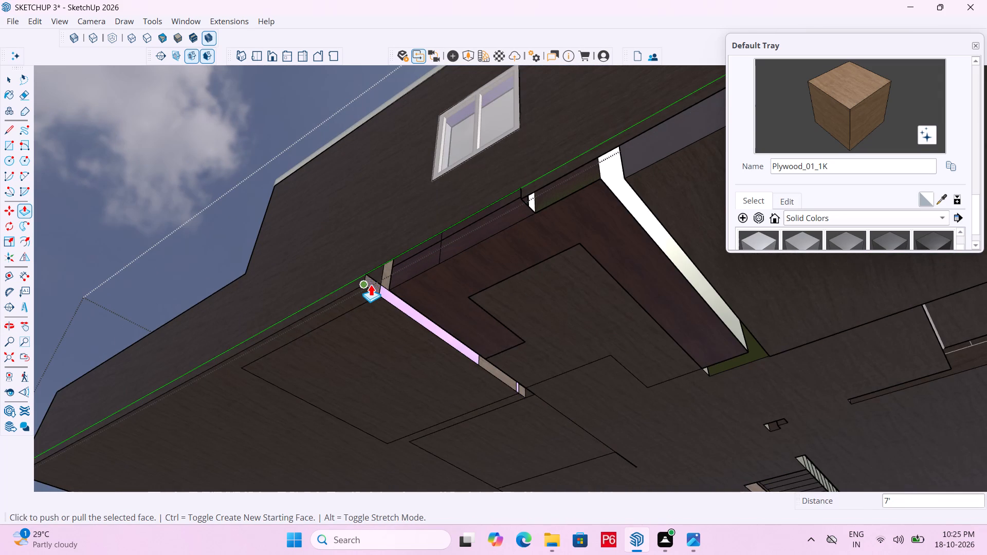
Extend the same base strip about 28' 11 1/8" further beneath the side wall to the front of the house.
{"action": "scroll", "coordinate": [374, 287], "scroll_direction": "up", "scroll_amount": 6}
{"action": "left_click", "coordinate": [377, 285]}
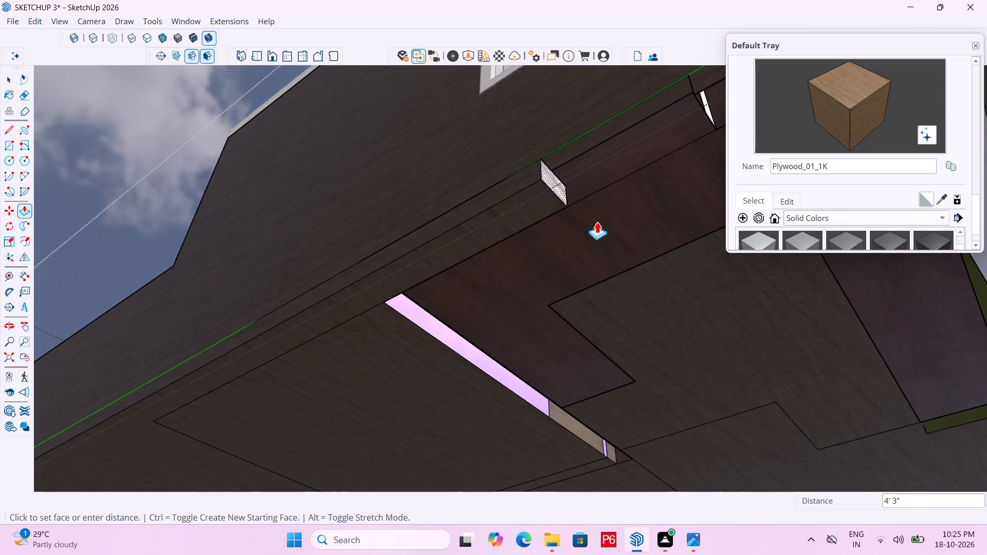
{"action": "scroll", "coordinate": [554, 254], "scroll_direction": "down", "scroll_amount": 8}
{"action": "scroll", "coordinate": [296, 311], "scroll_direction": "down", "scroll_amount": 11}
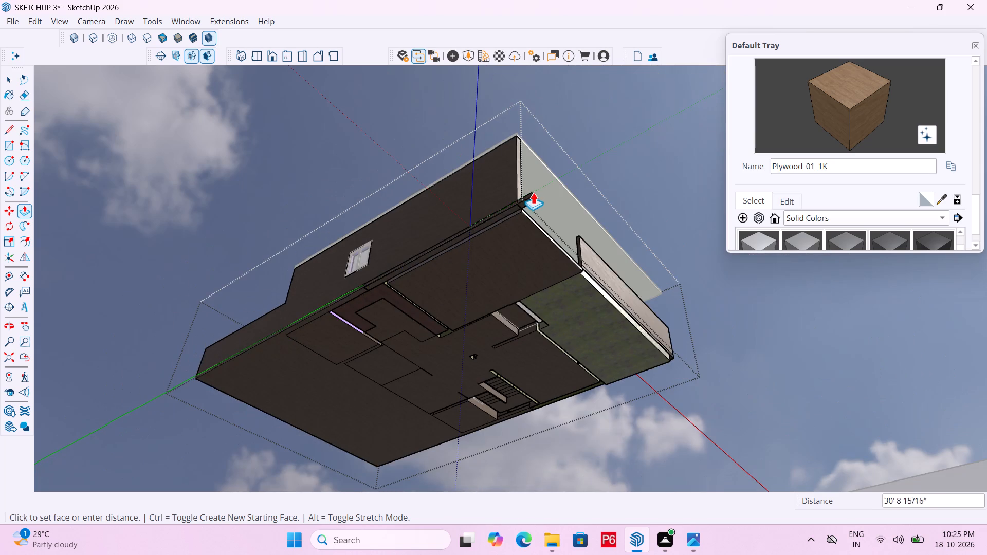
{"action": "scroll", "coordinate": [551, 193], "scroll_direction": "up", "scroll_amount": 4}
{"action": "middle_click_drag", "start_coordinate": [536, 244], "coordinate": [362, 330]}
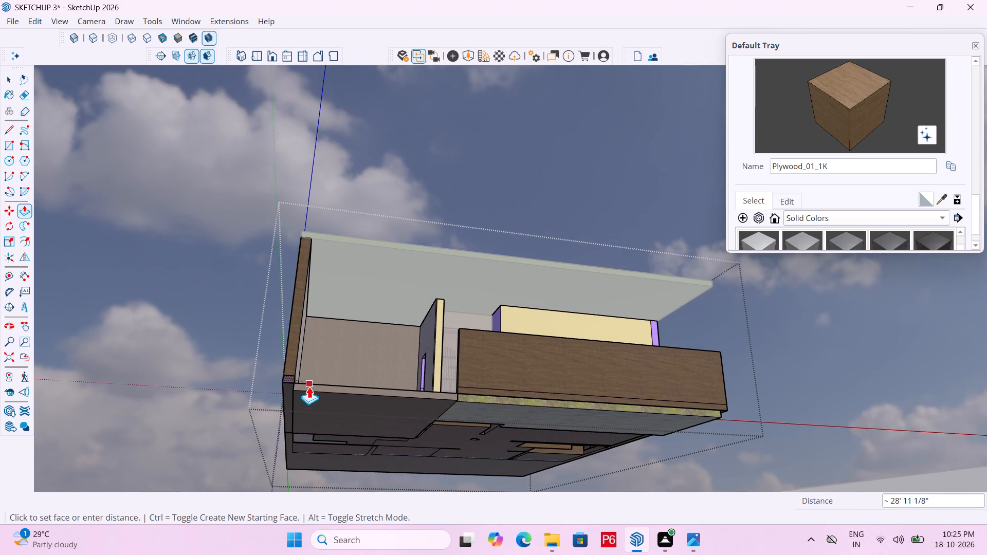
{"action": "left_click", "coordinate": [309, 386]}
Draw a 9" by 6" rectangle closing the gap at the foot of the side wall's front end.
{"action": "middle_click_drag", "start_coordinate": [304, 378], "coordinate": [461, 308]}
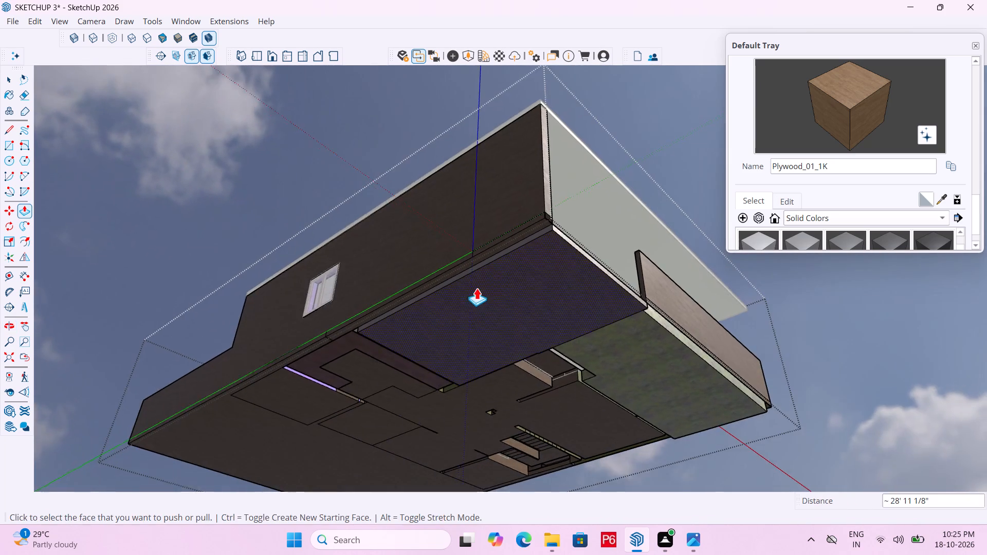
{"action": "scroll", "coordinate": [538, 220], "scroll_direction": "up", "scroll_amount": 7}
{"action": "middle_click_drag", "start_coordinate": [573, 200], "coordinate": [482, 247]}
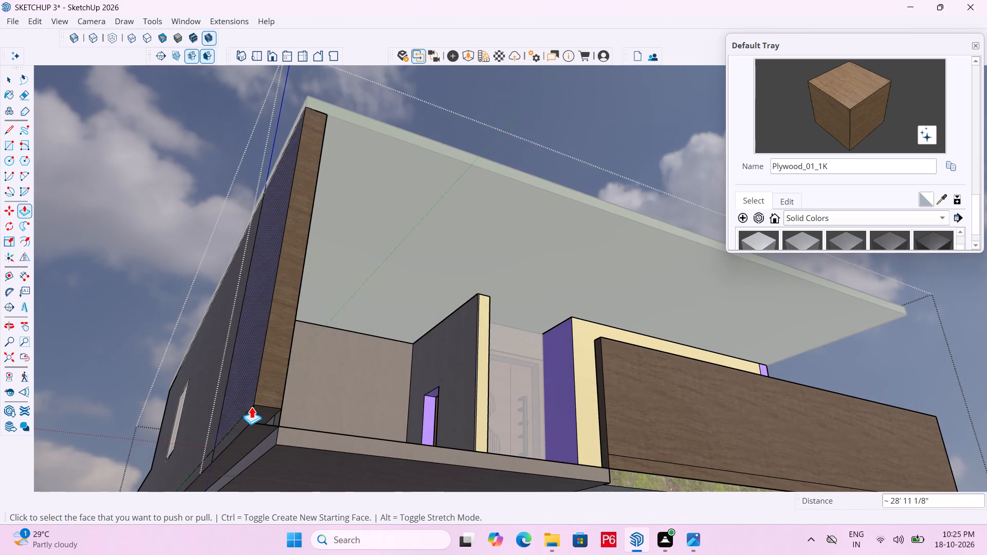
{"action": "scroll", "coordinate": [261, 407], "scroll_direction": "up", "scroll_amount": 7}
{"action": "middle_click_drag", "start_coordinate": [272, 411], "coordinate": [285, 424]}
{"action": "scroll", "coordinate": [273, 443], "scroll_direction": "up", "scroll_amount": 4}
{"action": "key", "text": "r"}
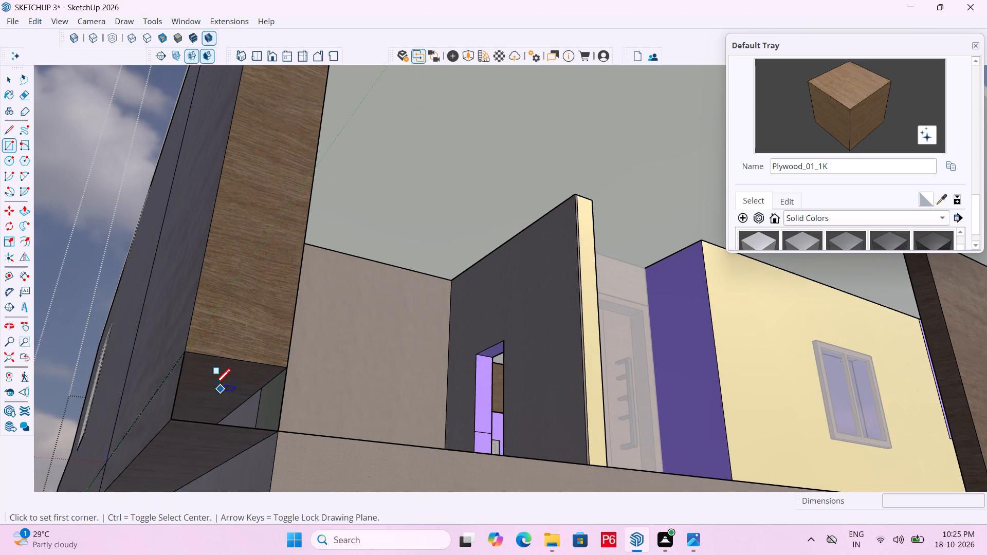
{"action": "left_click", "coordinate": [190, 353]}
{"action": "left_click", "coordinate": [279, 428]}
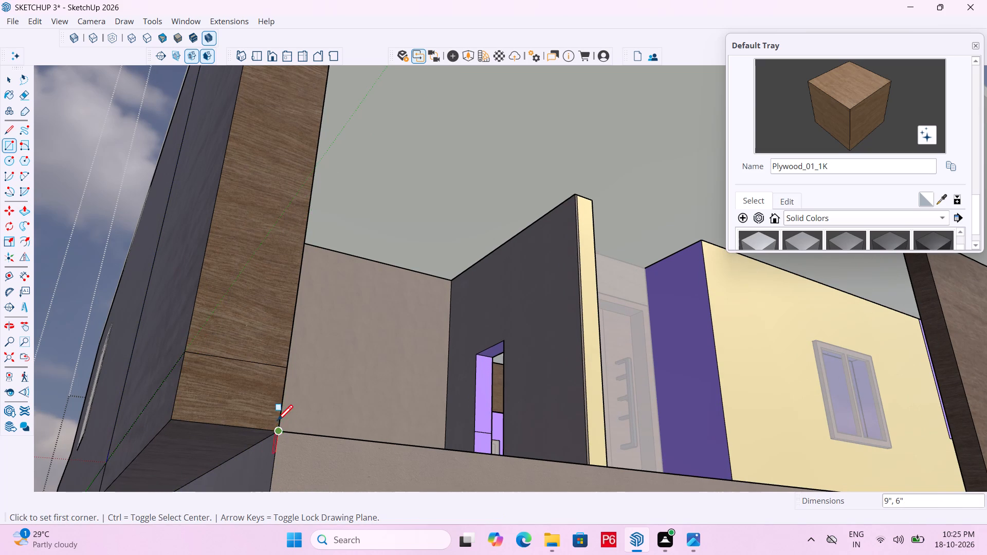
Erase the seam line between the new rectangle and the plywood front end of the side wall.
{"action": "scroll", "coordinate": [287, 373], "scroll_direction": "down", "scroll_amount": 6}
{"action": "key", "text": "e"}
{"action": "left_click_drag", "start_coordinate": [265, 356], "coordinate": [260, 364]}
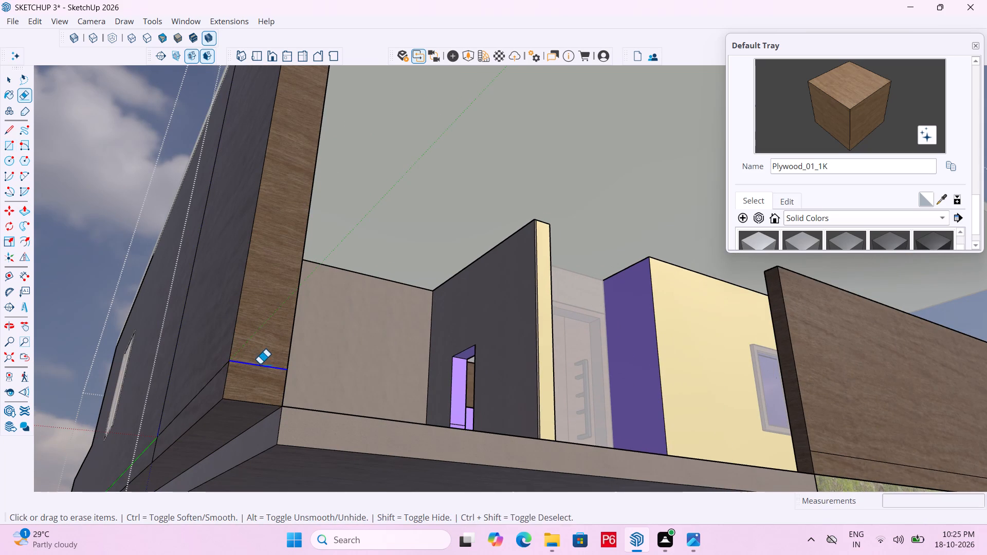
{"action": "left_click_drag", "start_coordinate": [260, 364], "coordinate": [258, 369]}
{"action": "left_click", "coordinate": [222, 362]}
{"action": "left_click", "coordinate": [220, 367]}
{"action": "left_click", "coordinate": [220, 371]}
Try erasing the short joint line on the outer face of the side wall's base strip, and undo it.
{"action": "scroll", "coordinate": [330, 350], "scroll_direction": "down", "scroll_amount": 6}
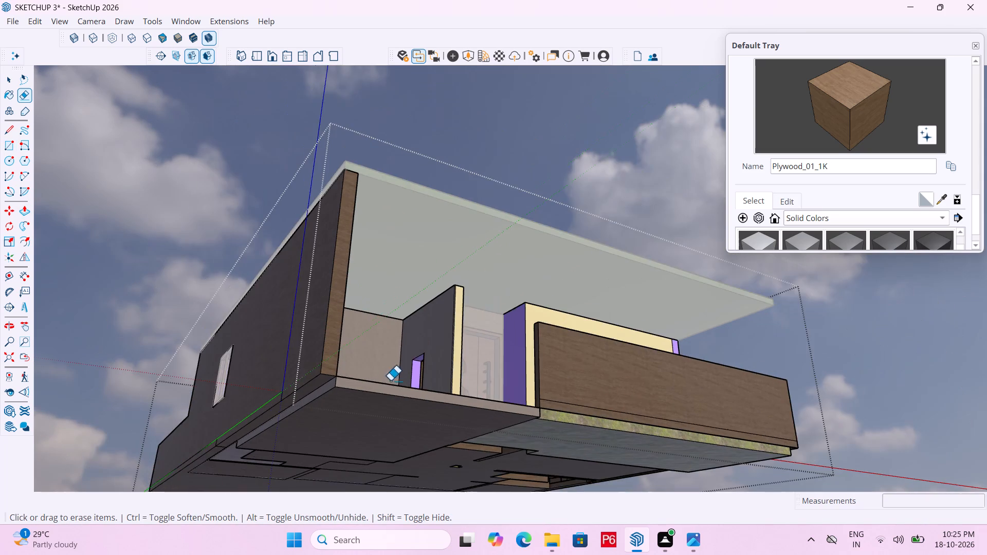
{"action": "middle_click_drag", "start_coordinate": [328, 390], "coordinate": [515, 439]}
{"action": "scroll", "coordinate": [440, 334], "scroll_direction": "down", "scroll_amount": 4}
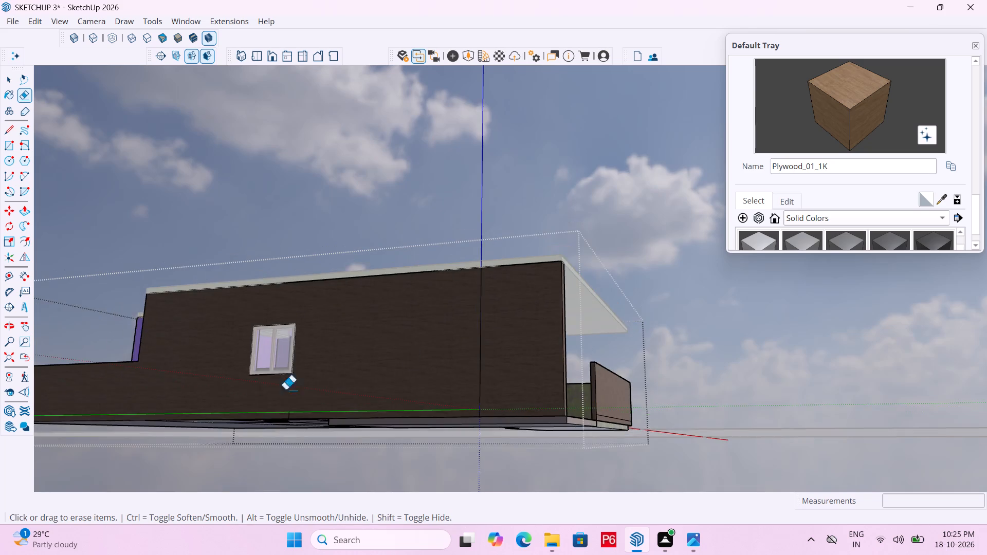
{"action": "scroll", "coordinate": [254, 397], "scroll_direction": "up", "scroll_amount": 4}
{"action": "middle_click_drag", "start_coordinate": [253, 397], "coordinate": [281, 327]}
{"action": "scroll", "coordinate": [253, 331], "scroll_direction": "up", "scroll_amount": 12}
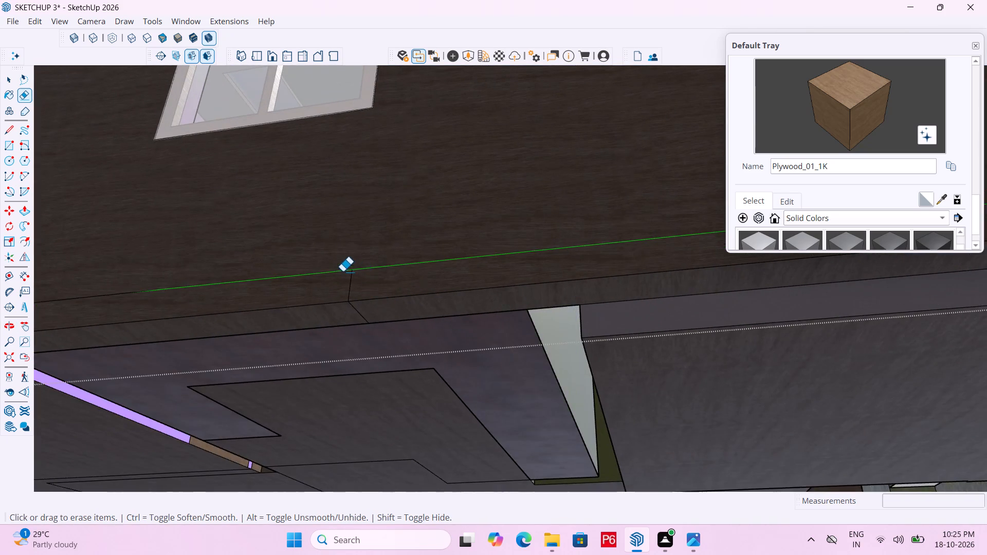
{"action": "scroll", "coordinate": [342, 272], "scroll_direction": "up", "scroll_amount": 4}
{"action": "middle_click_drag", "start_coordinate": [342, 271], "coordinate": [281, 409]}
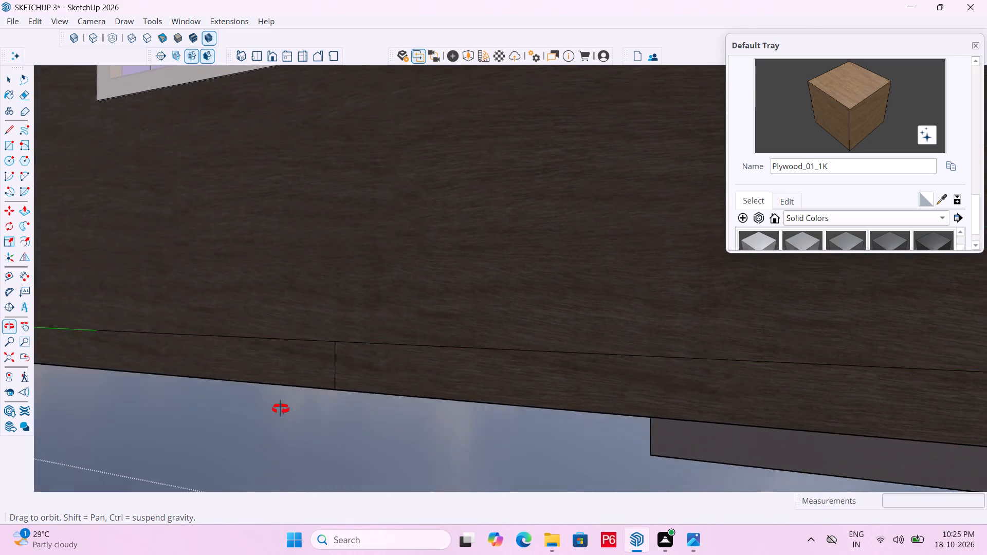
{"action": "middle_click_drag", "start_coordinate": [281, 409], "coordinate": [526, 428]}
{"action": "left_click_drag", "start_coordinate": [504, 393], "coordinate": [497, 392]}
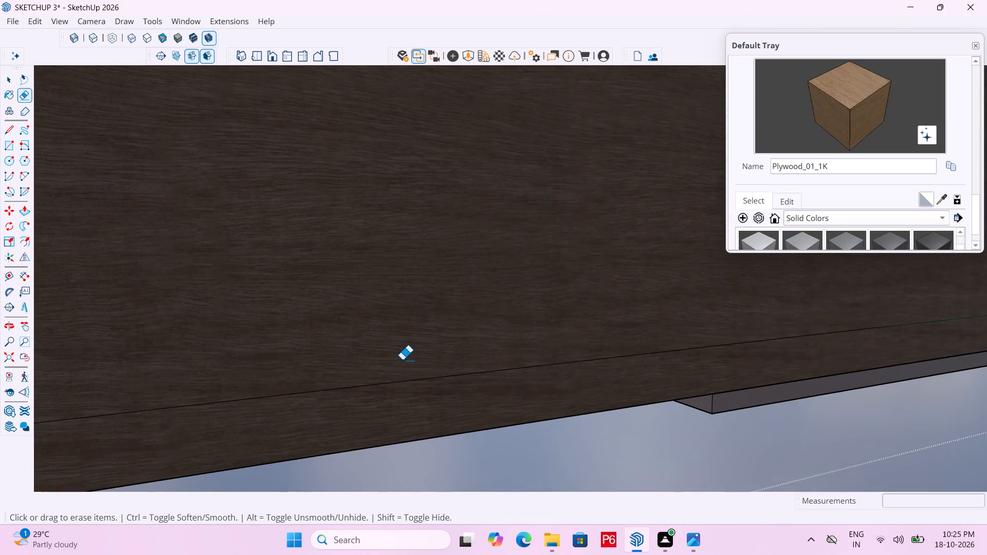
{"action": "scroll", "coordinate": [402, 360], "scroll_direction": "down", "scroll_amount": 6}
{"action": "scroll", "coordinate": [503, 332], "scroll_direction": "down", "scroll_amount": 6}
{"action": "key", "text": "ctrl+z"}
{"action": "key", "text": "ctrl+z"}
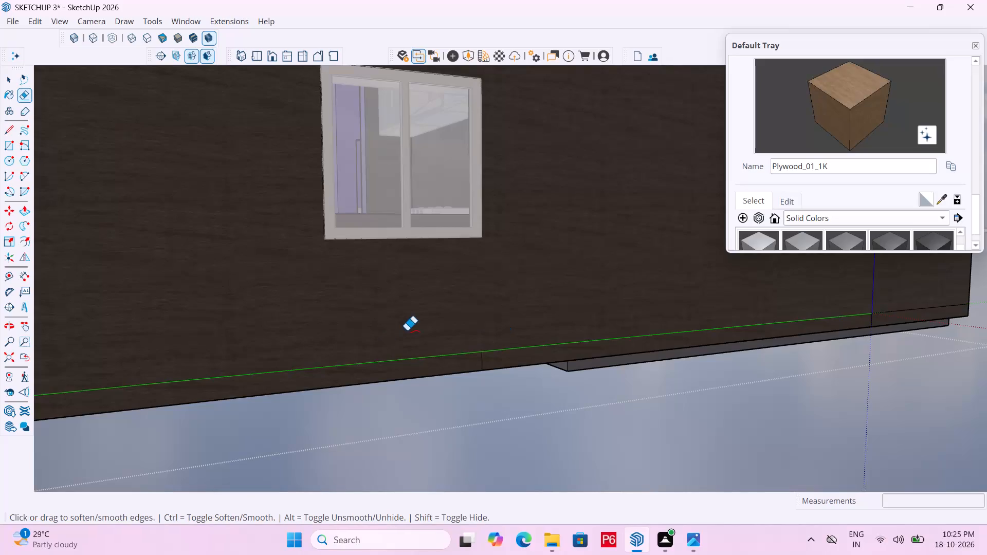
Finish editing the house group and return to the whole model.
{"action": "scroll", "coordinate": [407, 330], "scroll_direction": "down", "scroll_amount": 9}
{"action": "middle_click_drag", "start_coordinate": [403, 307], "coordinate": [275, 180]}
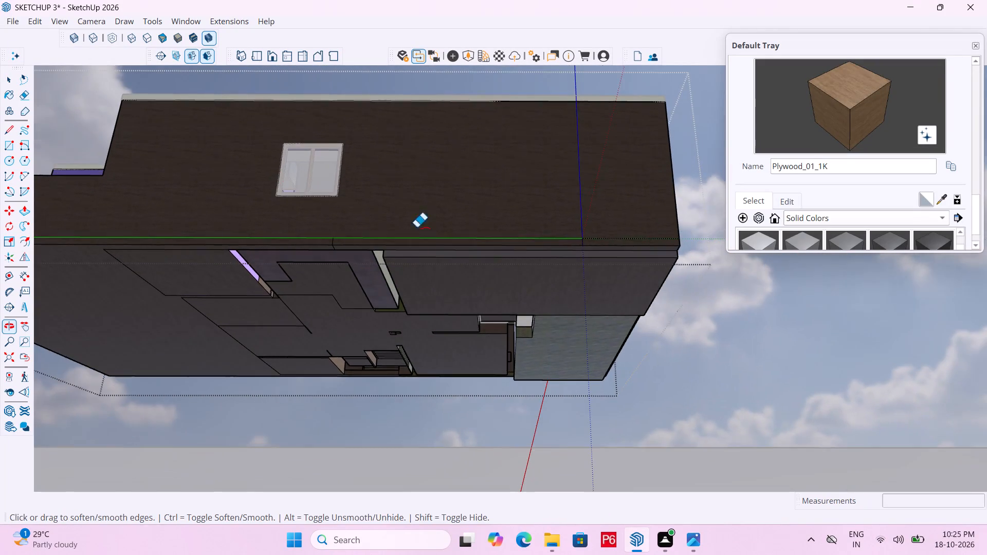
{"action": "middle_click_drag", "start_coordinate": [724, 330], "coordinate": [331, 514]}
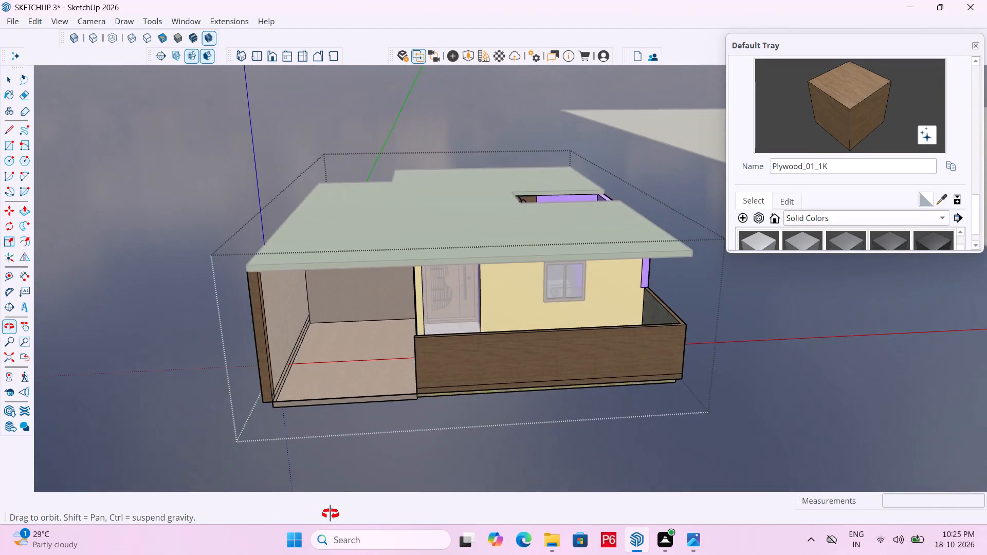
{"action": "middle_click_drag", "start_coordinate": [331, 514], "coordinate": [443, 319]}
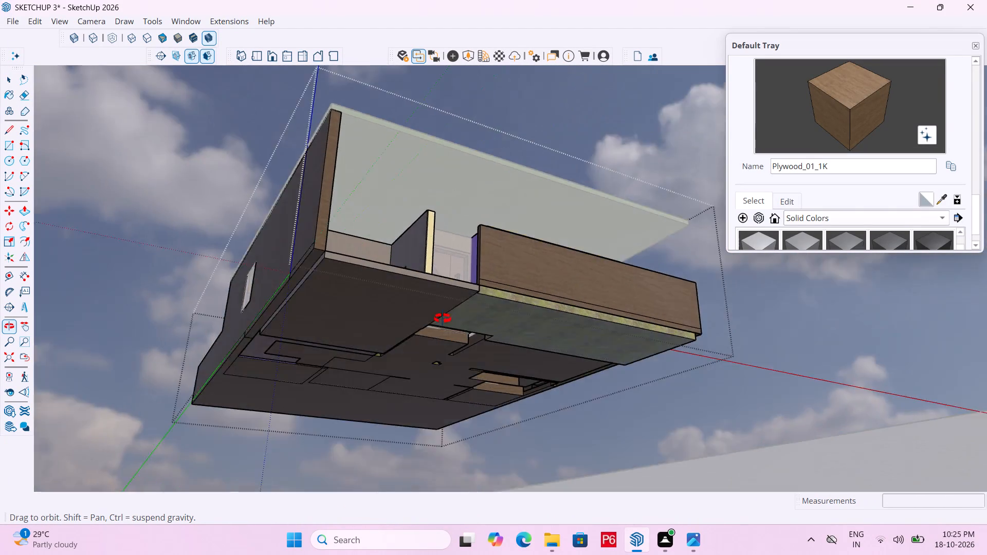
{"action": "middle_click_drag", "start_coordinate": [443, 319], "coordinate": [604, 295]}
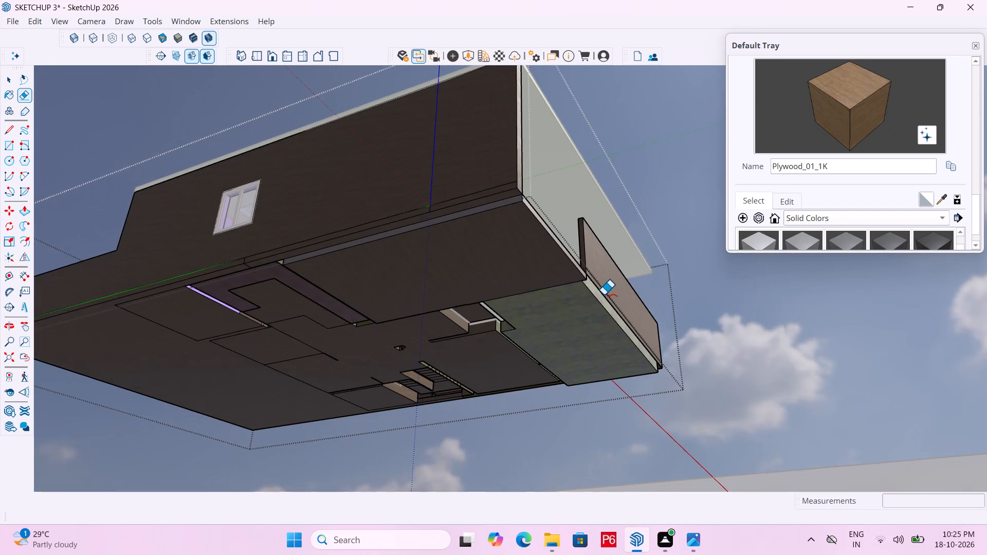
{"action": "key", "text": "space"}
{"action": "double_click", "coordinate": [752, 294]}
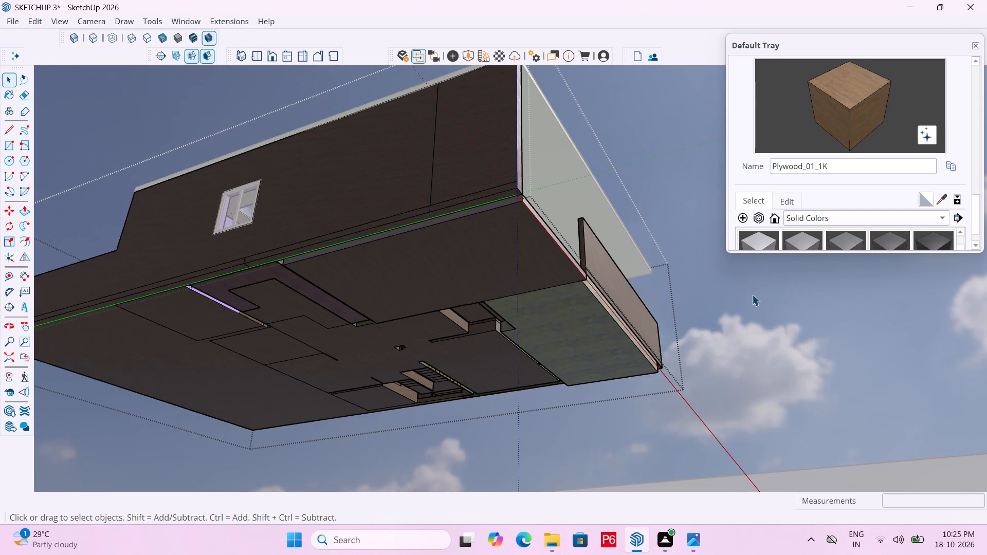
{"action": "triple_click", "coordinate": [752, 294]}
{"action": "double_click", "coordinate": [746, 294]}
Examine the house's front and floor underside, including the slab corner beside the side wall.
{"action": "middle_click_drag", "start_coordinate": [650, 299], "coordinate": [352, 224]}
{"action": "scroll", "coordinate": [469, 213], "scroll_direction": "down", "scroll_amount": 4}
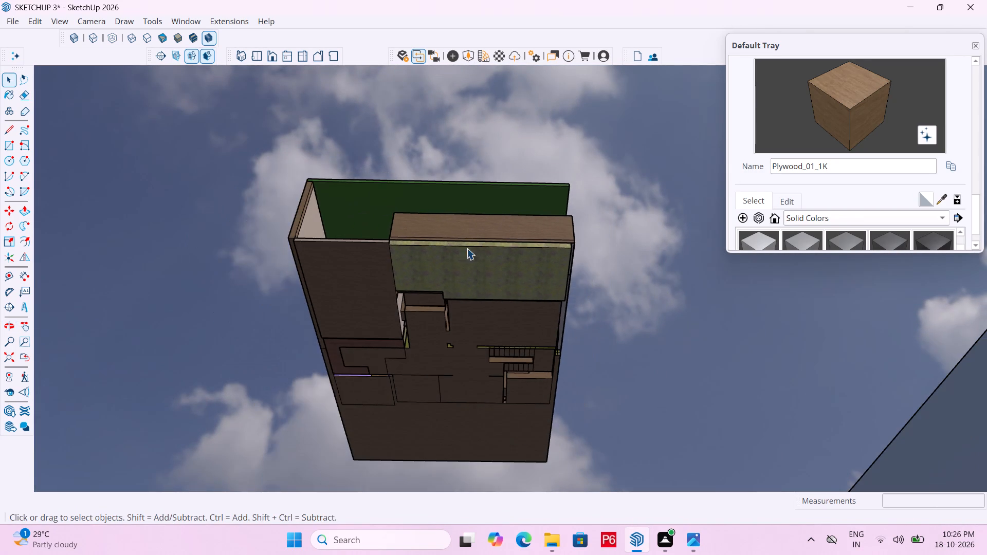
{"action": "middle_click_drag", "start_coordinate": [465, 252], "coordinate": [289, 409]}
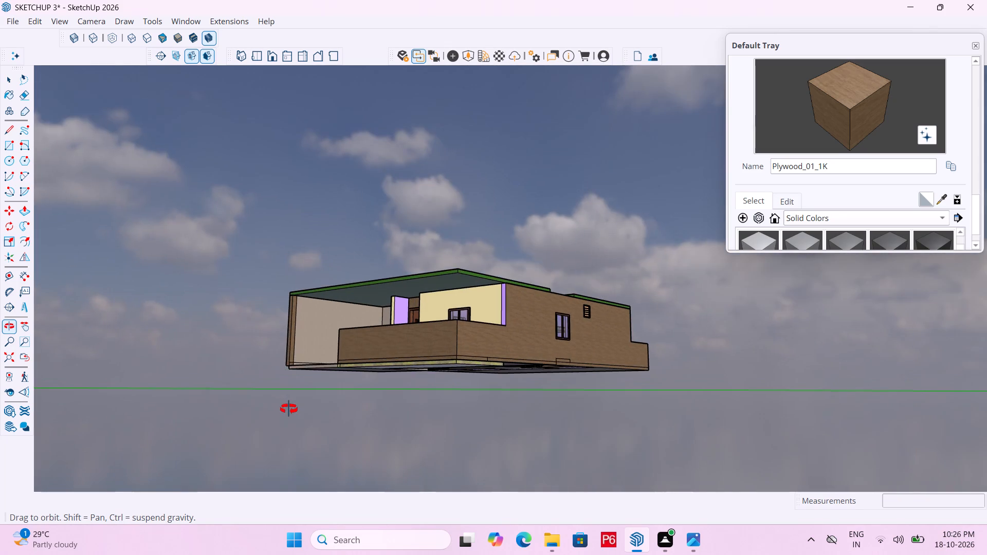
{"action": "middle_click_drag", "start_coordinate": [289, 409], "coordinate": [505, 468]}
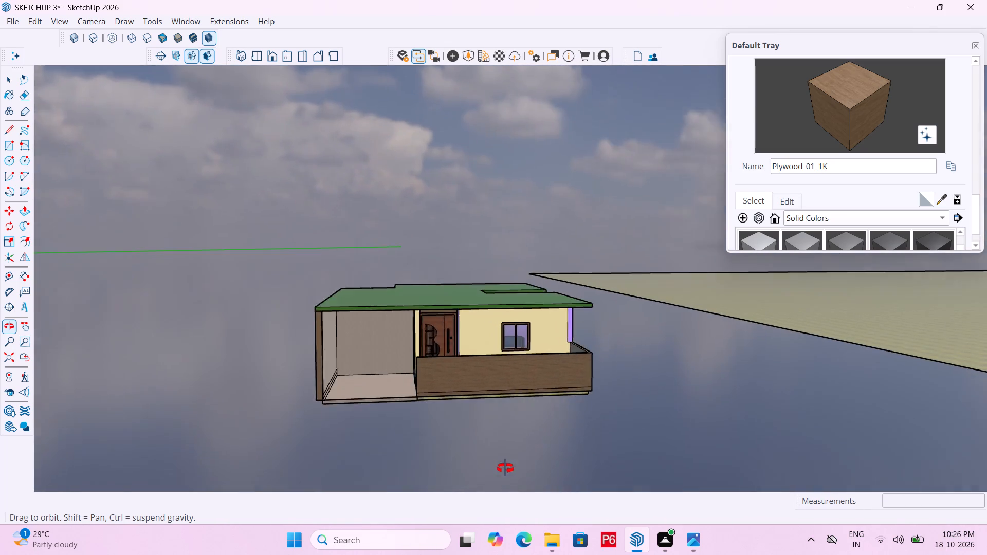
{"action": "middle_click_drag", "start_coordinate": [505, 468], "coordinate": [516, 419]}
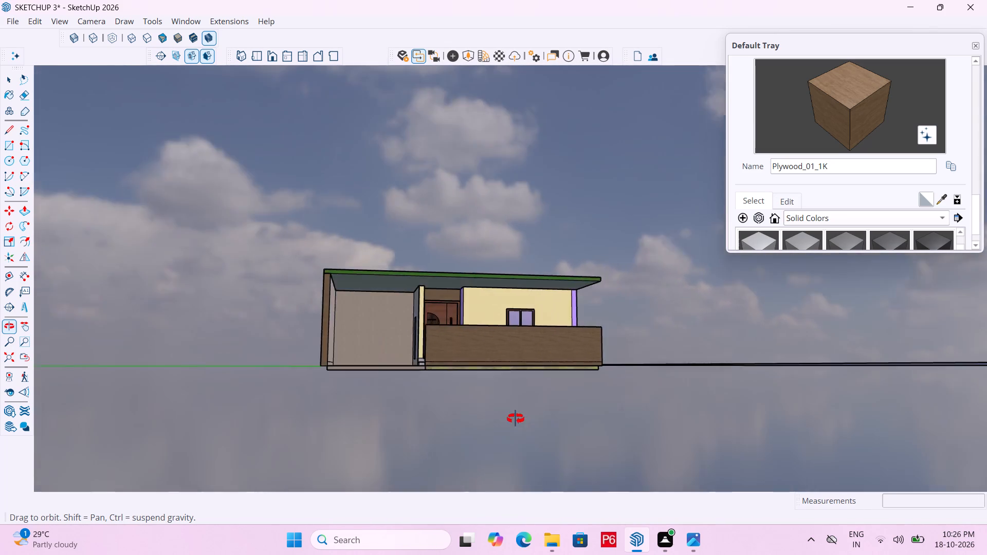
{"action": "middle_click_drag", "start_coordinate": [516, 419], "coordinate": [394, 270]}
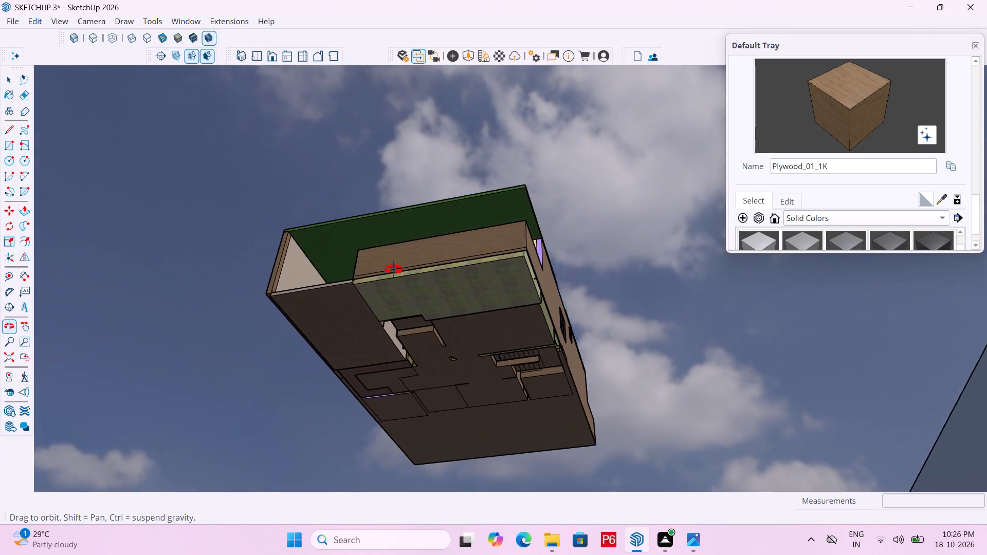
{"action": "middle_click_drag", "start_coordinate": [394, 270], "coordinate": [426, 195]}
{"action": "scroll", "coordinate": [425, 199], "scroll_direction": "up", "scroll_amount": 2}
{"action": "middle_click_drag", "start_coordinate": [307, 249], "coordinate": [504, 267]}
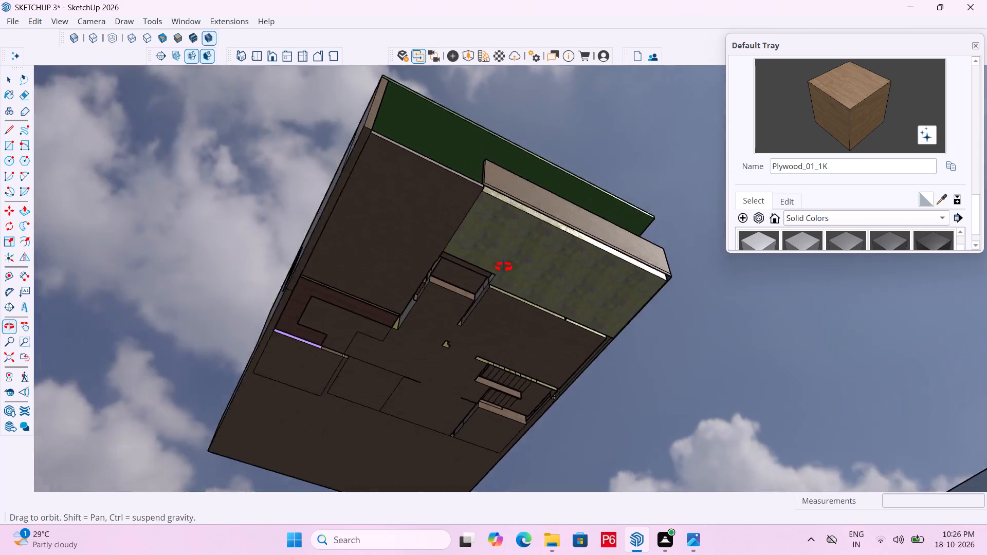
{"action": "middle_click_drag", "start_coordinate": [504, 267], "coordinate": [590, 316]}
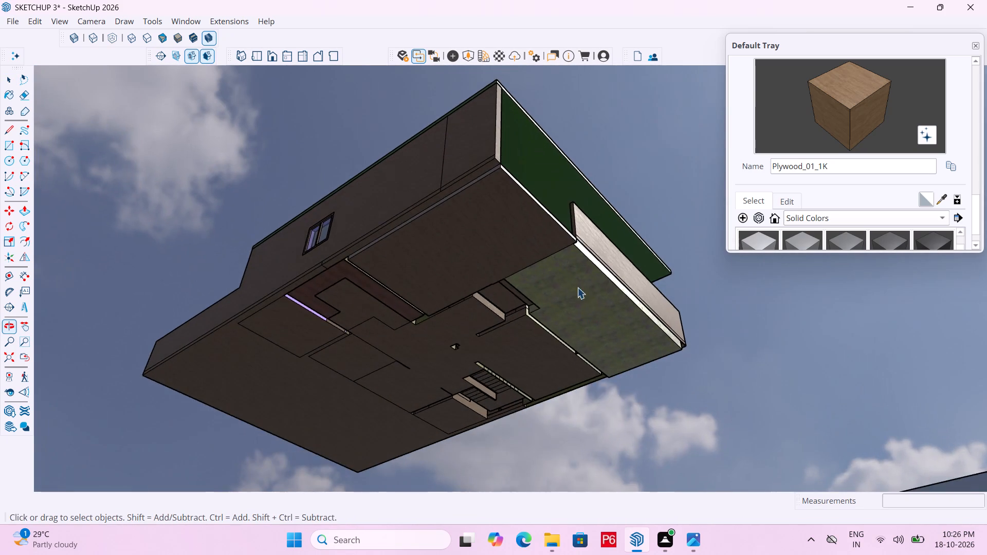
{"action": "scroll", "coordinate": [527, 192], "scroll_direction": "up", "scroll_amount": 16}
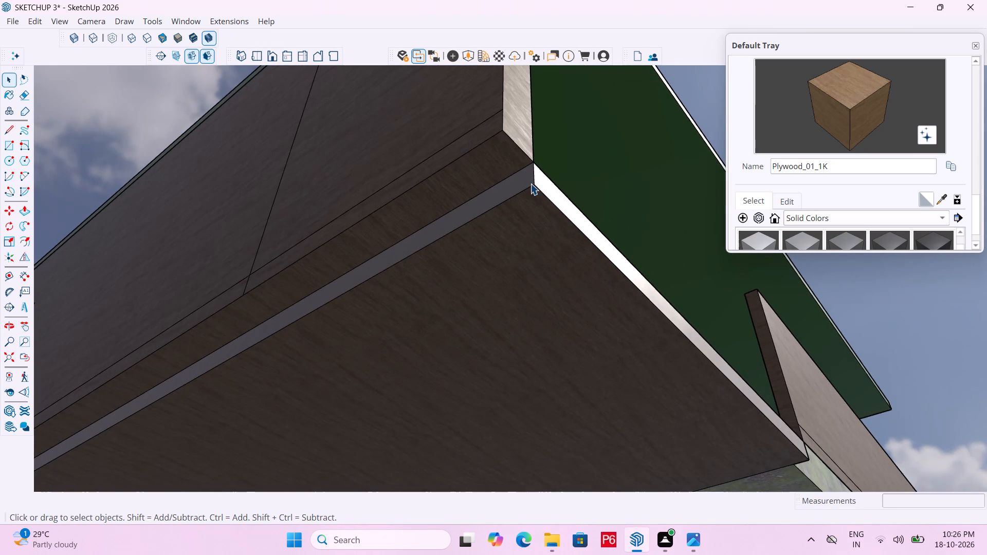
Draw a rectangle about 53' 11 7/16" by 34' 3 1/16" across the floor underside, from the side wall's front slab corner to the opposite rear corner.
{"action": "key", "text": "p"}
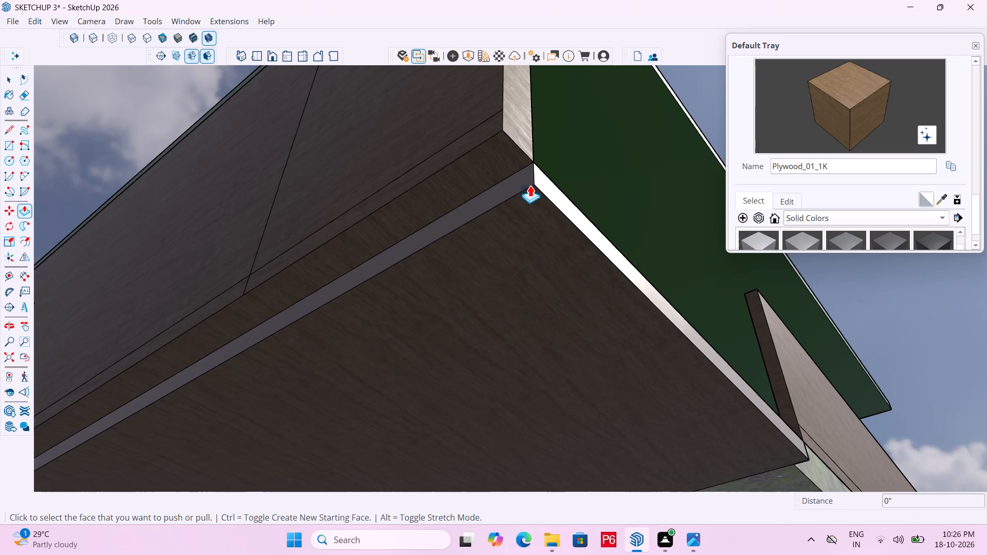
{"action": "key", "text": "space"}
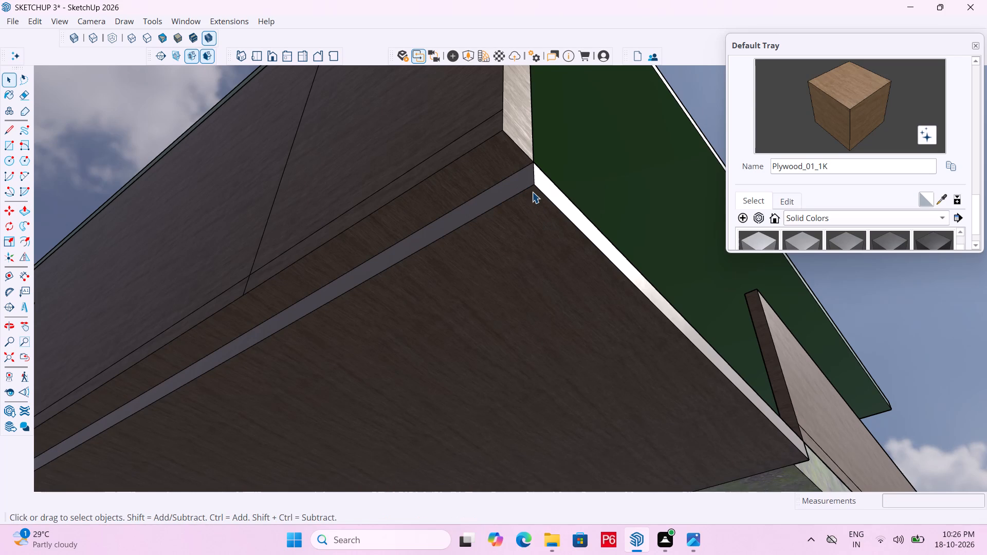
{"action": "key", "text": "r"}
{"action": "left_click", "coordinate": [534, 187]}
{"action": "scroll", "coordinate": [481, 316], "scroll_direction": "down", "scroll_amount": 8}
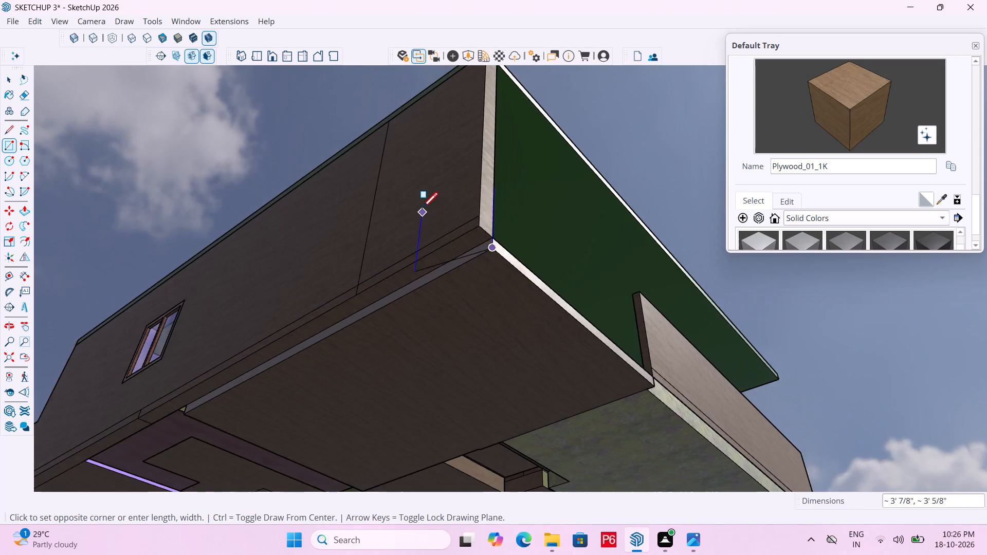
{"action": "scroll", "coordinate": [422, 209], "scroll_direction": "down", "scroll_amount": 13}
{"action": "scroll", "coordinate": [332, 445], "scroll_direction": "up", "scroll_amount": 7}
{"action": "middle_click", "coordinate": [338, 449]}
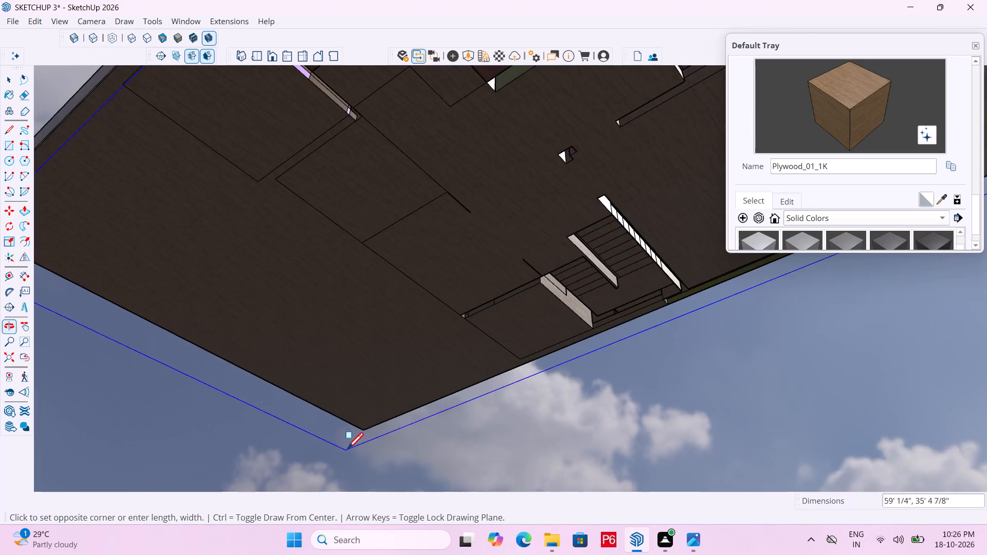
{"action": "scroll", "coordinate": [373, 431], "scroll_direction": "up", "scroll_amount": 15}
{"action": "middle_click", "coordinate": [362, 432]}
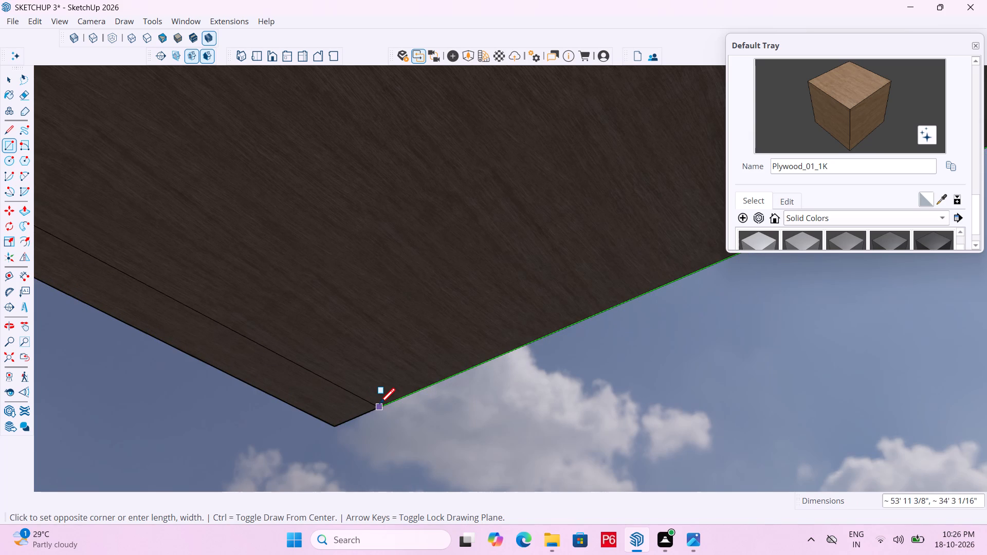
{"action": "left_click", "coordinate": [377, 405]}
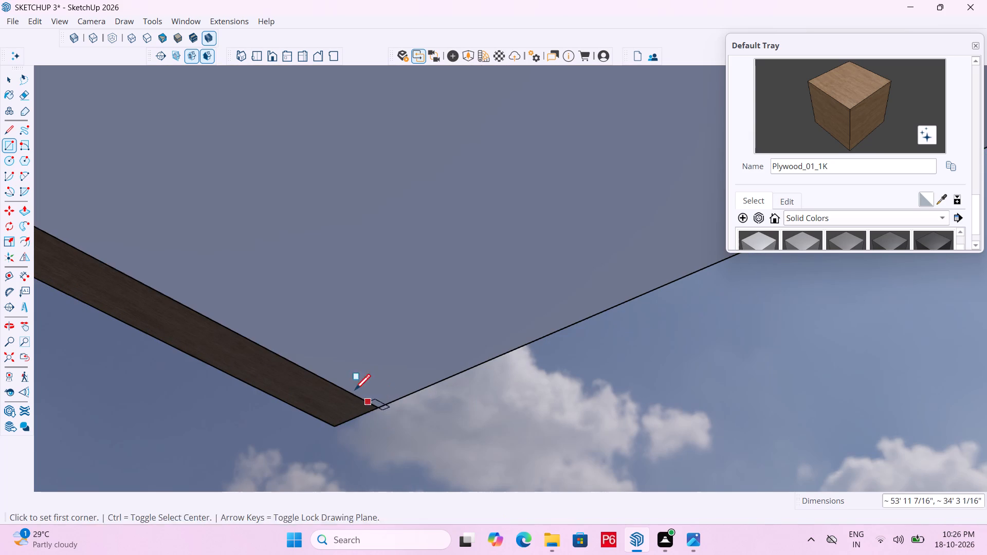
Make a group of the new underside rectangle's face and edges.
{"action": "key", "text": "space"}
{"action": "double_click", "coordinate": [379, 317]}
{"action": "right_click", "coordinate": [379, 317]}
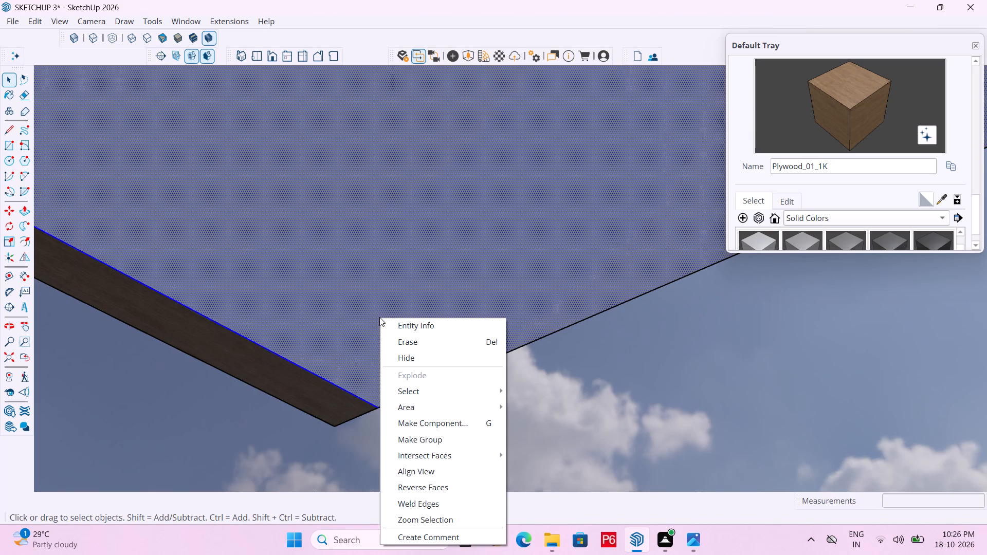
{"action": "left_click", "coordinate": [438, 441]}
Examine the new underside group from below, checking how it sits against the house floor.
{"action": "scroll", "coordinate": [320, 329], "scroll_direction": "down", "scroll_amount": 13}
{"action": "scroll", "coordinate": [328, 371], "scroll_direction": "down", "scroll_amount": 6}
{"action": "middle_click_drag", "start_coordinate": [410, 222], "coordinate": [353, 212]}
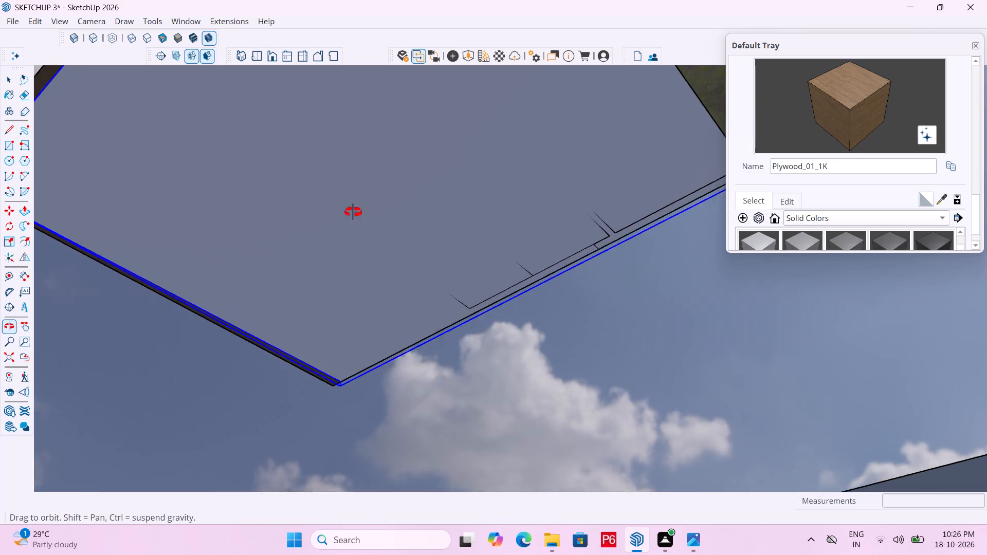
{"action": "middle_click_drag", "start_coordinate": [353, 212], "coordinate": [225, 358]}
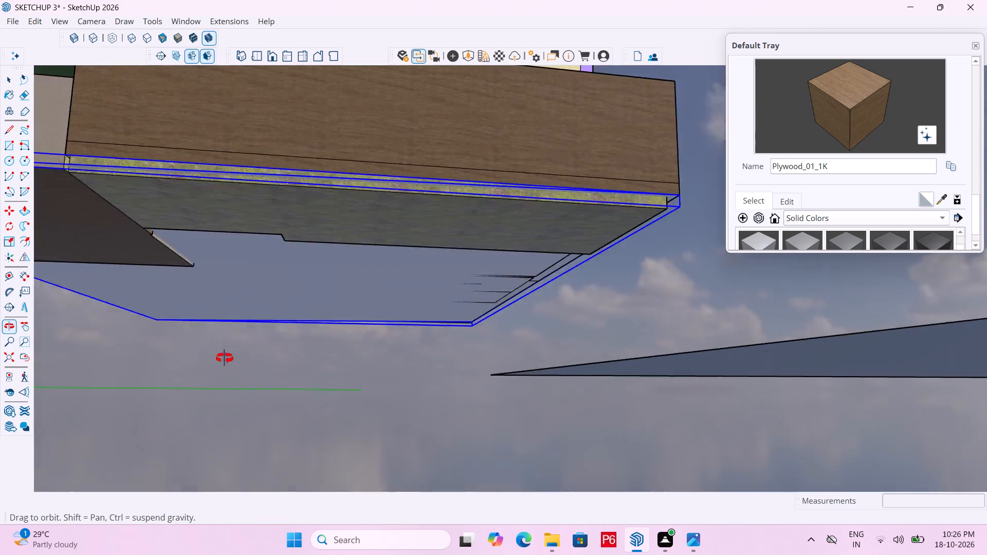
{"action": "middle_click_drag", "start_coordinate": [225, 358], "coordinate": [294, 335]}
{"action": "scroll", "coordinate": [340, 367], "scroll_direction": "down", "scroll_amount": 6}
{"action": "middle_click_drag", "start_coordinate": [335, 345], "coordinate": [338, 232]}
{"action": "scroll", "coordinate": [338, 232], "scroll_direction": "up", "scroll_amount": 1}
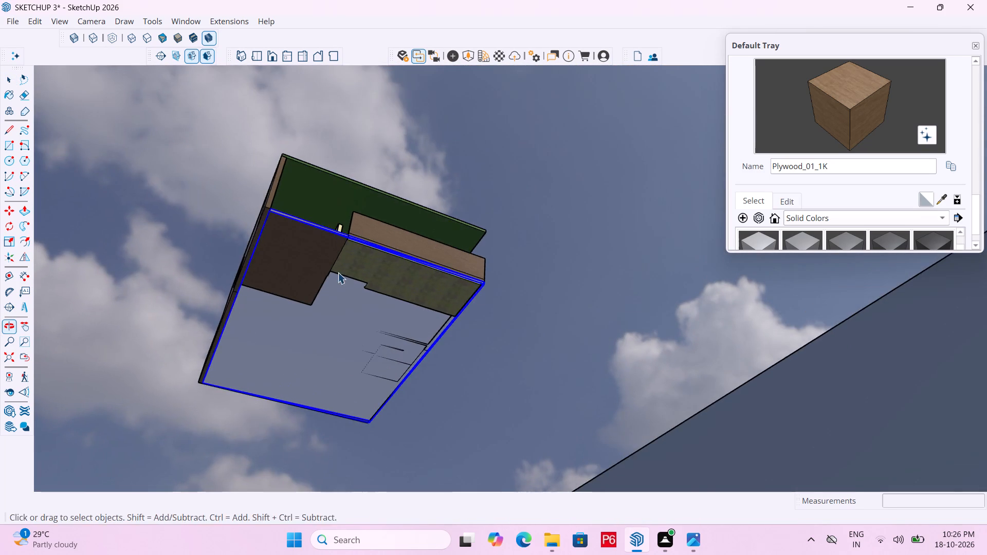
{"action": "scroll", "coordinate": [335, 323], "scroll_direction": "up", "scroll_amount": 6}
{"action": "middle_click", "coordinate": [335, 323]}
{"action": "double_click", "coordinate": [353, 293]}
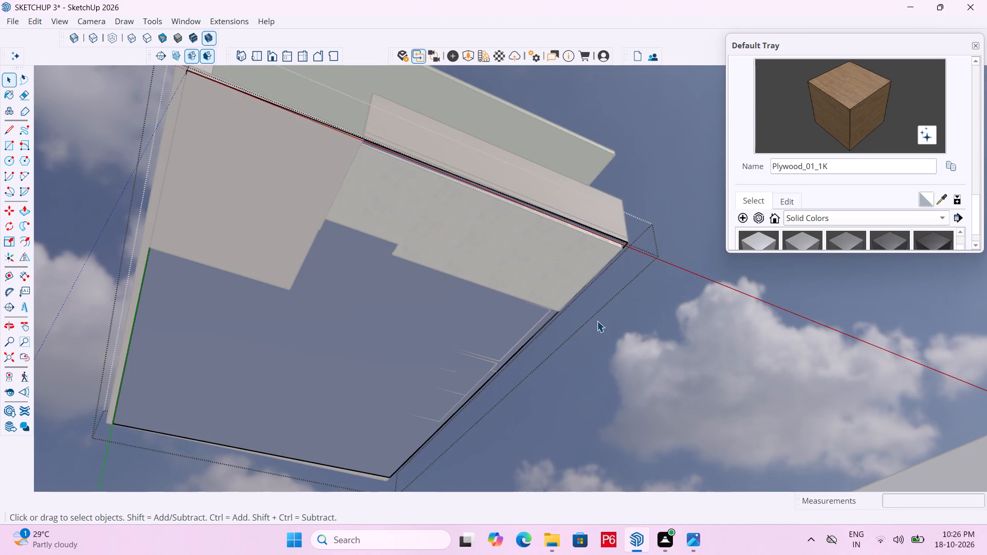
{"action": "left_click", "coordinate": [814, 307]}
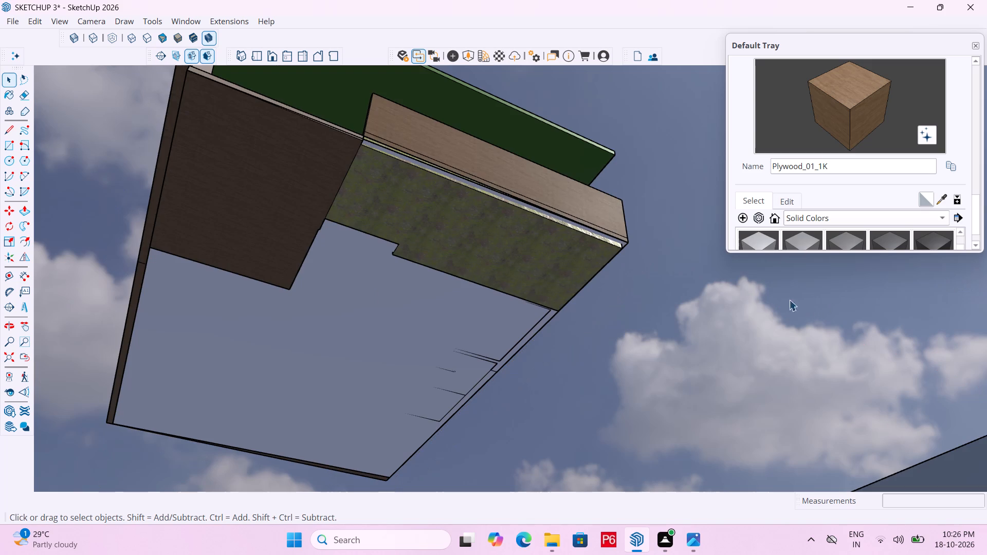
Open the underside group and paint its face with Plywood_01_1K from the Wood materials.
{"action": "left_click", "coordinate": [380, 313]}
{"action": "left_click", "coordinate": [380, 313]}
{"action": "left_click", "coordinate": [380, 313]}
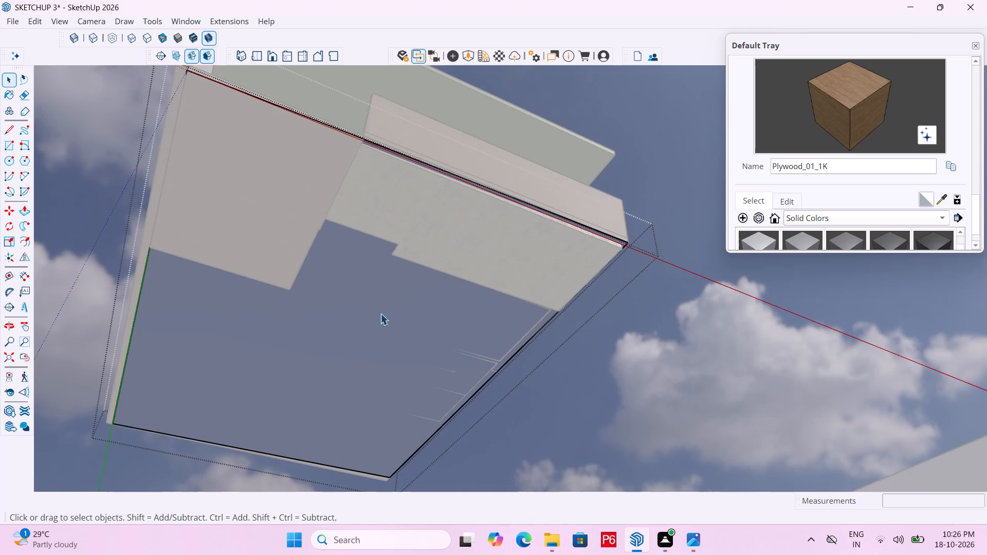
{"action": "scroll", "coordinate": [834, 227], "scroll_direction": "down", "scroll_amount": 1}
{"action": "left_click", "coordinate": [869, 188]}
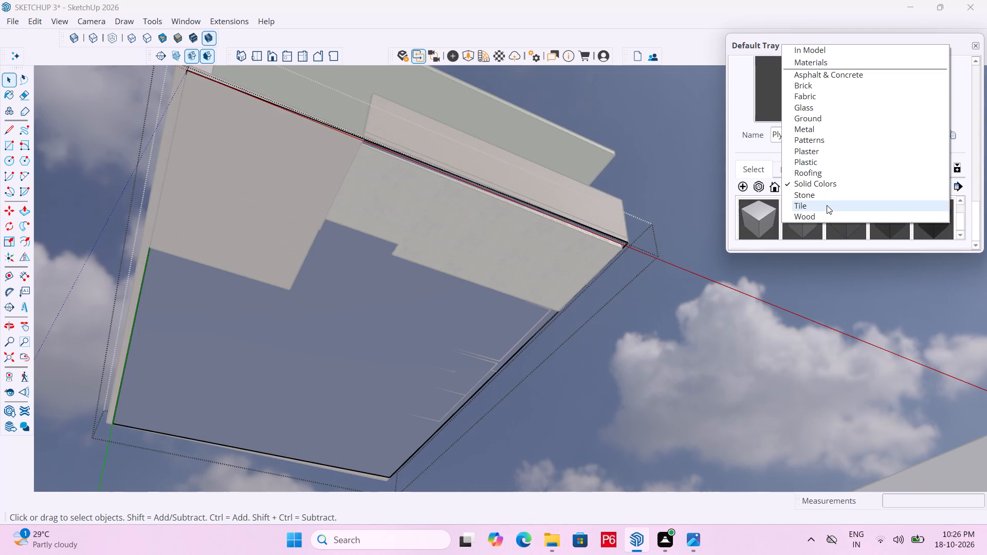
{"action": "left_click", "coordinate": [821, 214]}
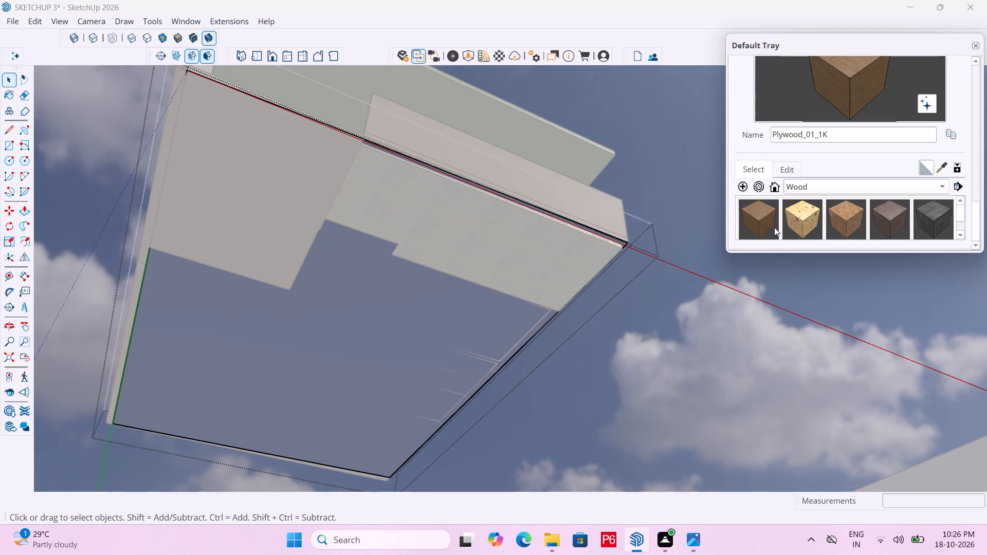
{"action": "left_click", "coordinate": [770, 220]}
{"action": "left_click", "coordinate": [437, 281]}
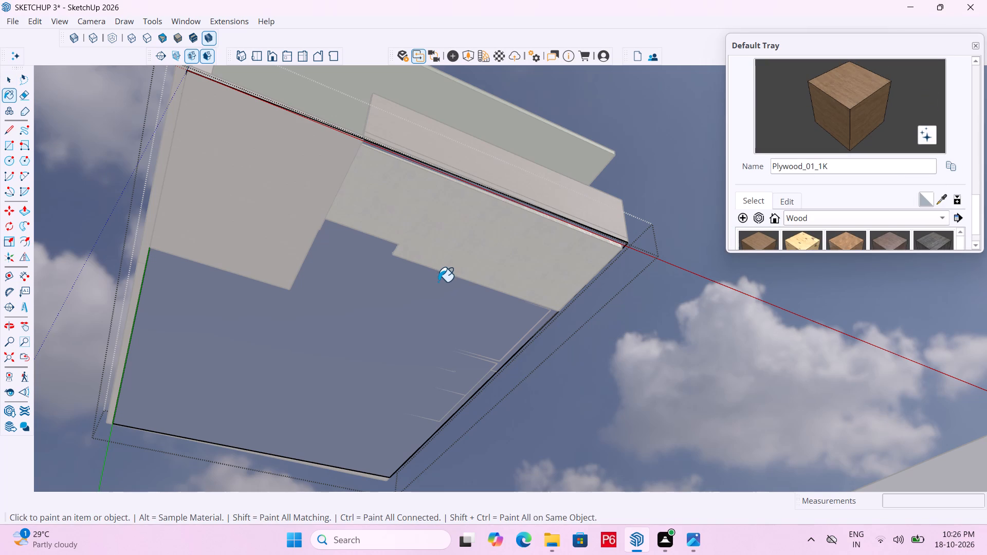
Push/Pull the painted underside face downward about 7 1/4" into a slab and finish editing the group.
{"action": "key", "text": "space"}
{"action": "key", "text": "p"}
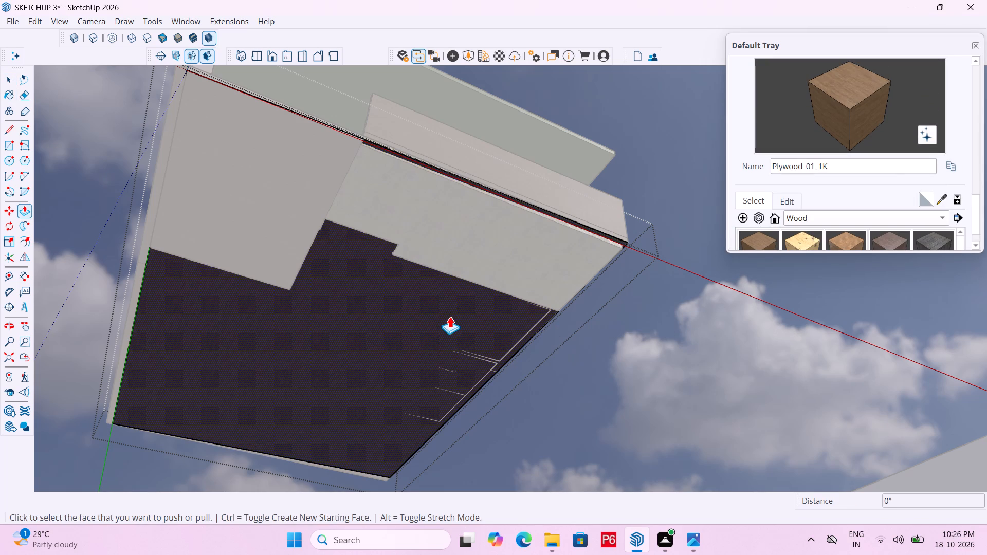
{"action": "left_click", "coordinate": [450, 316]}
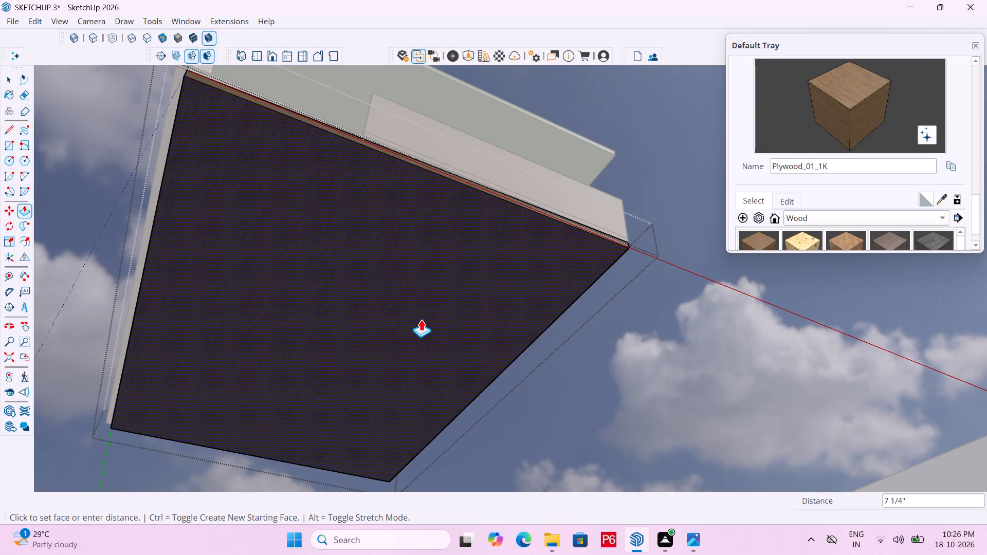
{"action": "left_click", "coordinate": [421, 319]}
{"action": "middle_click_drag", "start_coordinate": [510, 318], "coordinate": [384, 425]}
{"action": "key", "text": "space"}
{"action": "left_click", "coordinate": [629, 349]}
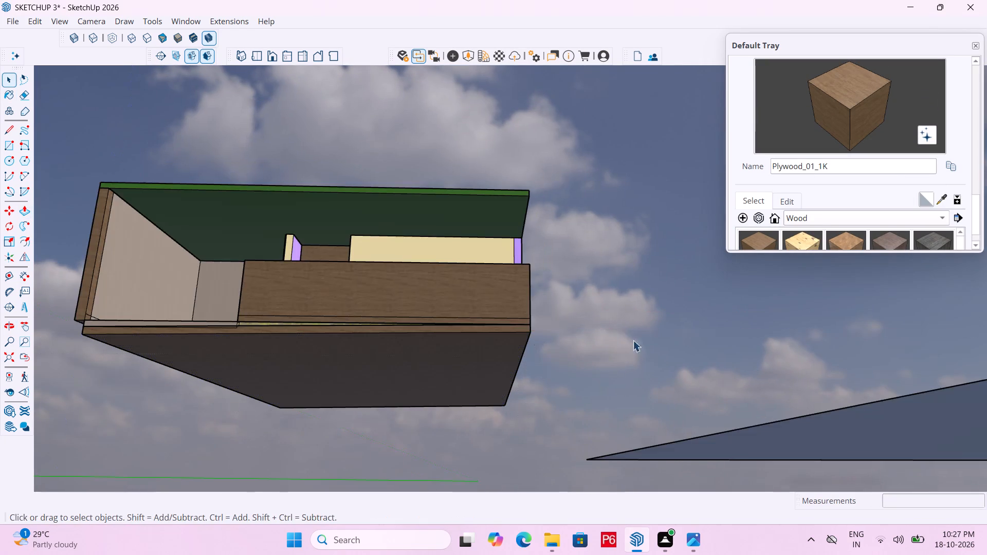
Inside the slab group, extend the edge face below the long side wall about 9 7/8" to the wall's outer face, and close the group.
{"action": "middle_click_drag", "start_coordinate": [636, 336], "coordinate": [679, 437]}
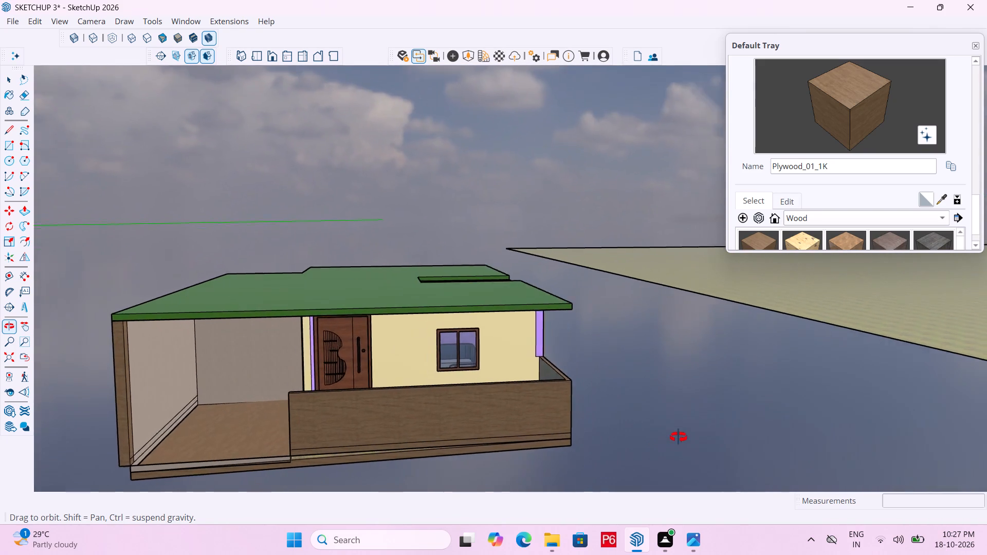
{"action": "middle_click_drag", "start_coordinate": [679, 437], "coordinate": [845, 361]}
{"action": "scroll", "coordinate": [499, 299], "scroll_direction": "up", "scroll_amount": 5}
{"action": "left_click", "coordinate": [270, 429]}
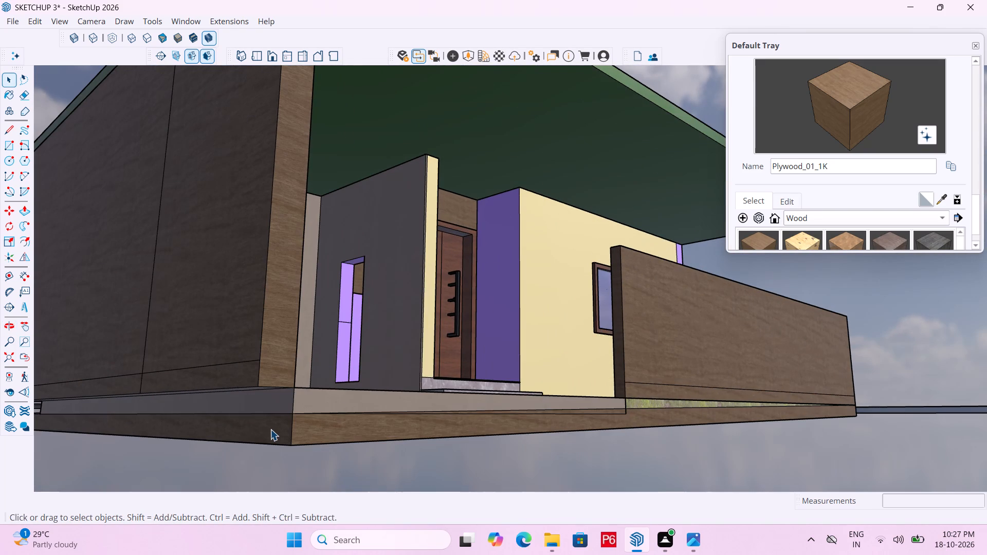
{"action": "double_click", "coordinate": [270, 429]}
{"action": "left_click", "coordinate": [253, 424]}
{"action": "key", "text": "p"}
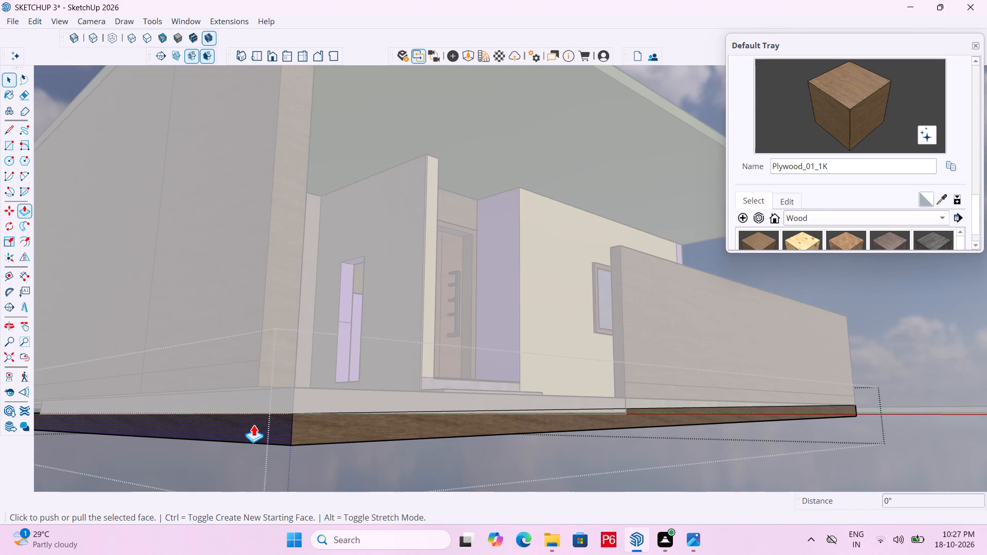
{"action": "left_click", "coordinate": [253, 424]}
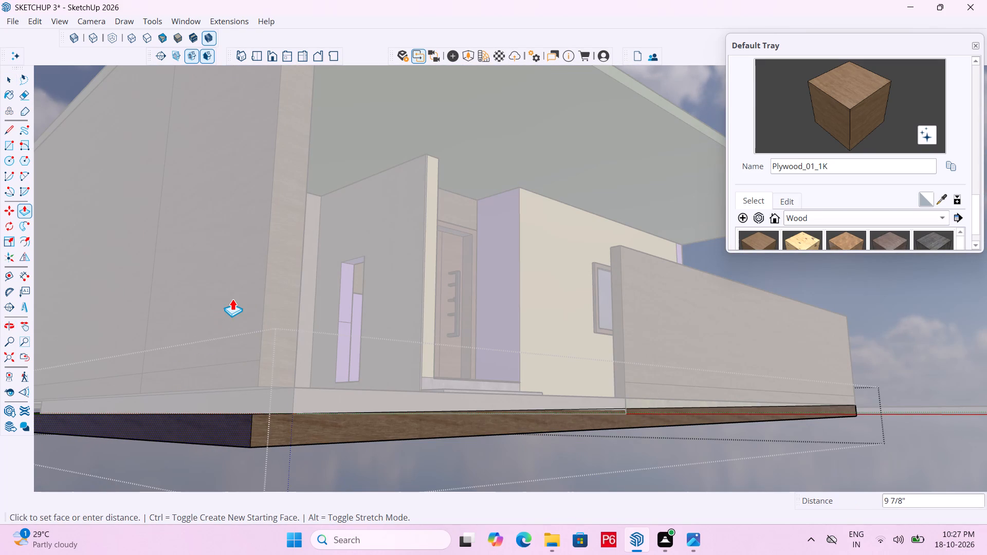
{"action": "left_click", "coordinate": [232, 299]}
{"action": "scroll", "coordinate": [389, 228], "scroll_direction": "down", "scroll_amount": 5}
{"action": "middle_click_drag", "start_coordinate": [379, 277], "coordinate": [381, 316]}
{"action": "key", "text": "space"}
{"action": "left_click", "coordinate": [733, 395]}
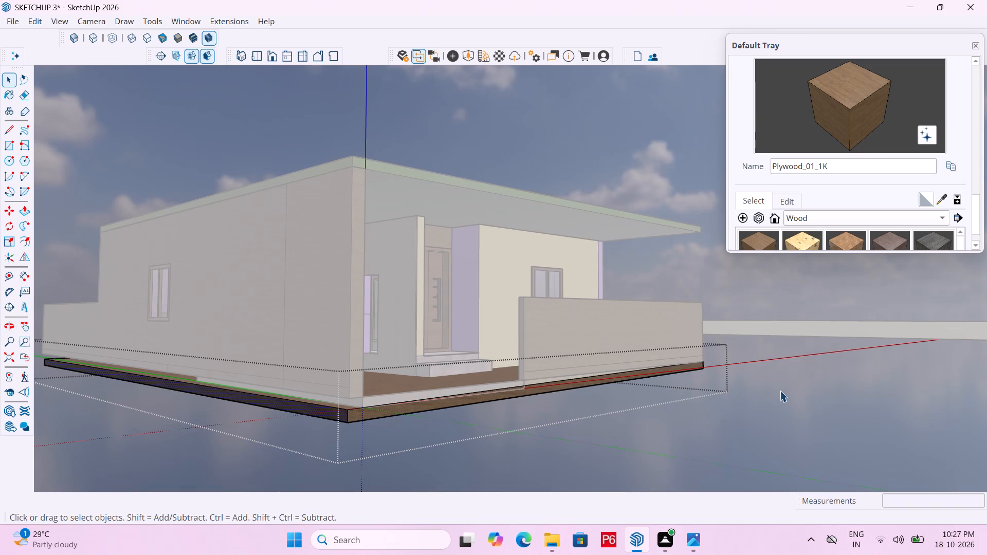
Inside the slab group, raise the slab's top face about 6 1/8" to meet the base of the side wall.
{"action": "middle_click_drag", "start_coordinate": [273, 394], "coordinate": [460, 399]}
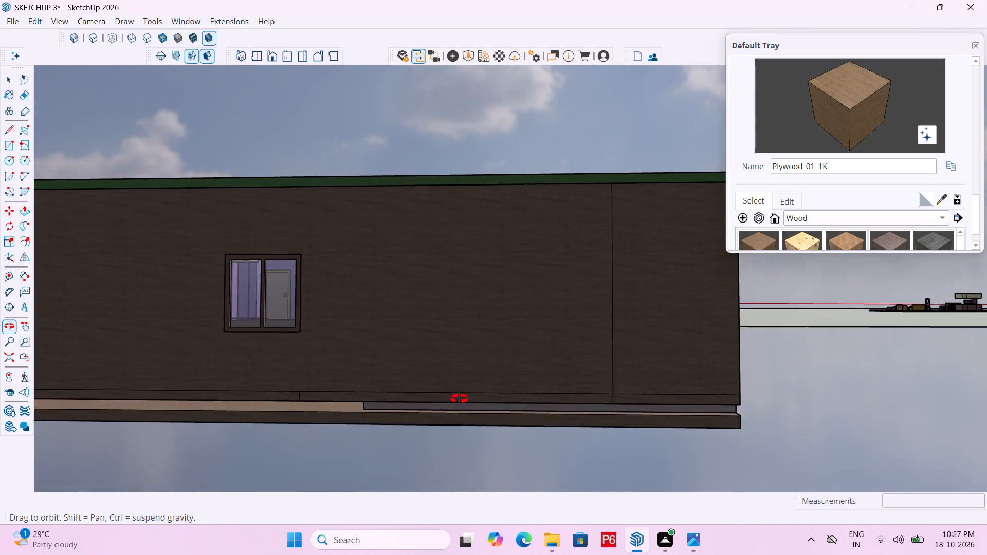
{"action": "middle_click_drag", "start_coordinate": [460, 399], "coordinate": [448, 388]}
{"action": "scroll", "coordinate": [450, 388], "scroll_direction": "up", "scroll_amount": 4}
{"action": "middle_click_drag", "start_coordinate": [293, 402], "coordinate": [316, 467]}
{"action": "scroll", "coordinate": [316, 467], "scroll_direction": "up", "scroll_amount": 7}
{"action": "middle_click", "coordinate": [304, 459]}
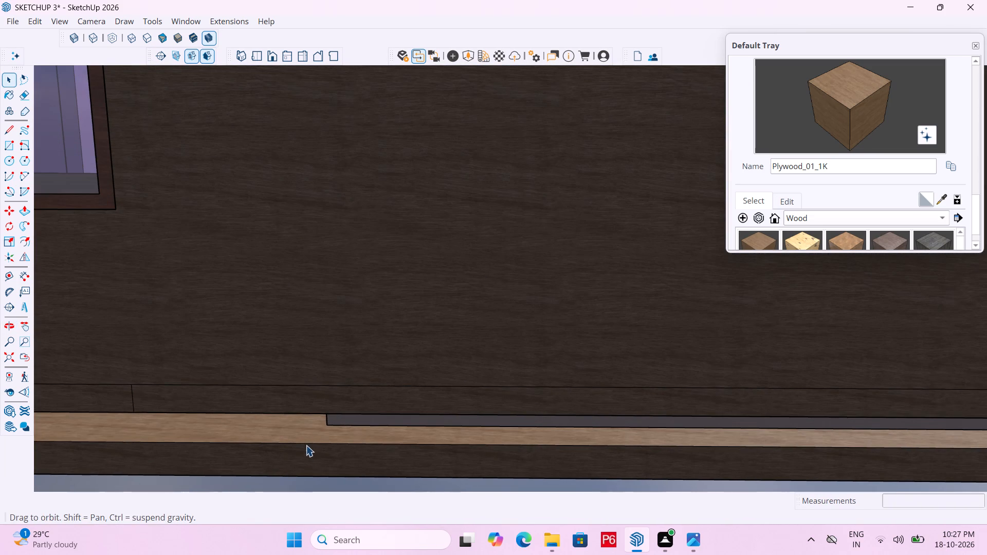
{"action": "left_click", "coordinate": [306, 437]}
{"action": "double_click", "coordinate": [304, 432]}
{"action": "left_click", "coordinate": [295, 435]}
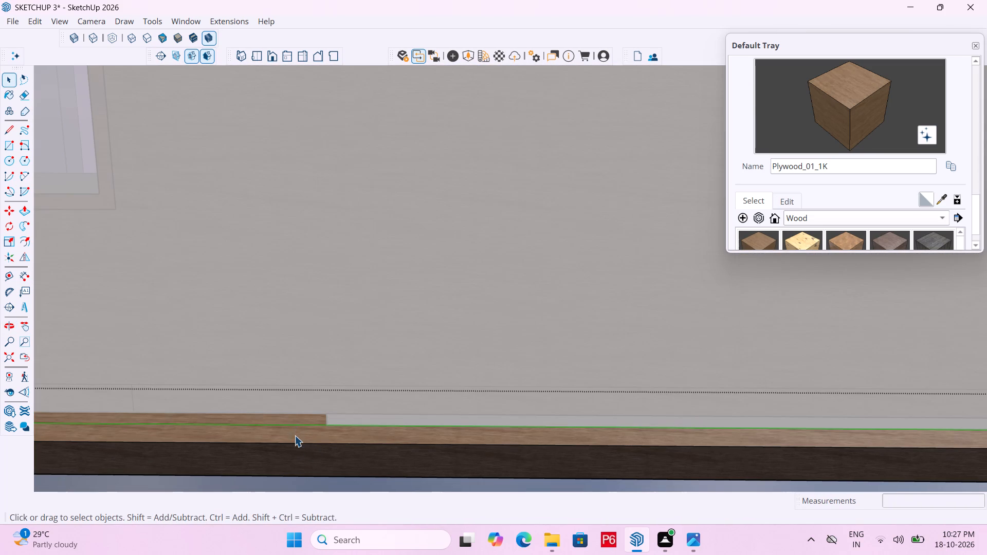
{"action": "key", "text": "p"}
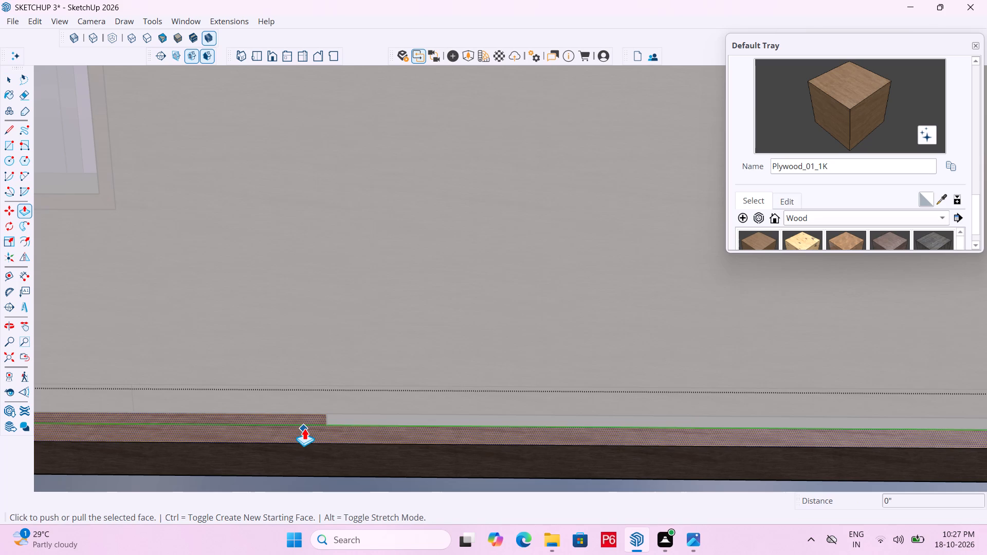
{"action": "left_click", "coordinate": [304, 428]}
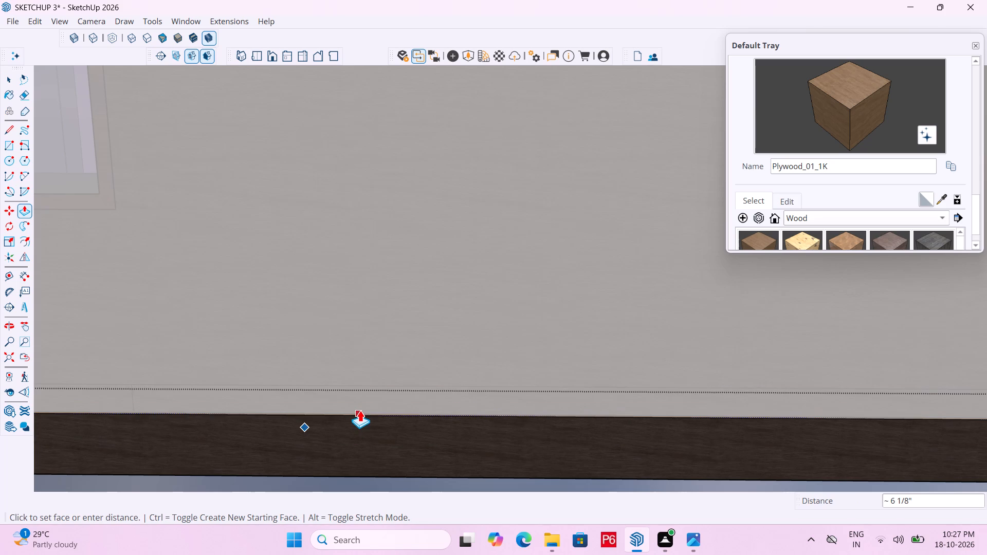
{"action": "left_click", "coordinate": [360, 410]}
Close the slab group and examine the slab along the opposite side wall and the floor through the stairwell opening.
{"action": "scroll", "coordinate": [309, 377], "scroll_direction": "down", "scroll_amount": 13}
{"action": "scroll", "coordinate": [752, 360], "scroll_direction": "down", "scroll_amount": 1}
{"action": "middle_click_drag", "start_coordinate": [752, 360], "coordinate": [447, 361]}
{"action": "key", "text": "space"}
{"action": "left_click_drag", "start_coordinate": [644, 422], "coordinate": [641, 416]}
{"action": "middle_click_drag", "start_coordinate": [741, 367], "coordinate": [407, 343]}
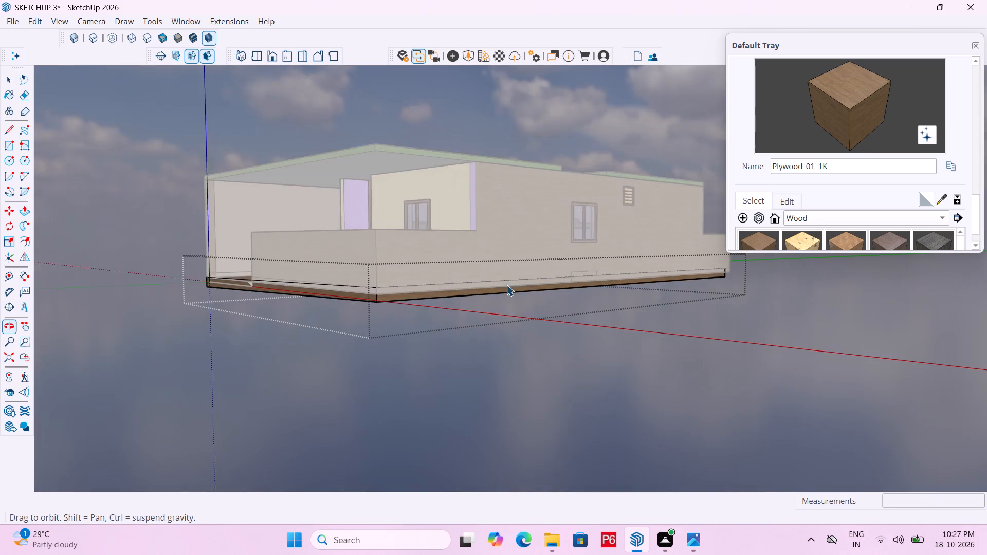
{"action": "scroll", "coordinate": [547, 266], "scroll_direction": "up", "scroll_amount": 3}
{"action": "scroll", "coordinate": [660, 274], "scroll_direction": "up", "scroll_amount": 4}
{"action": "middle_click_drag", "start_coordinate": [612, 281], "coordinate": [555, 274]}
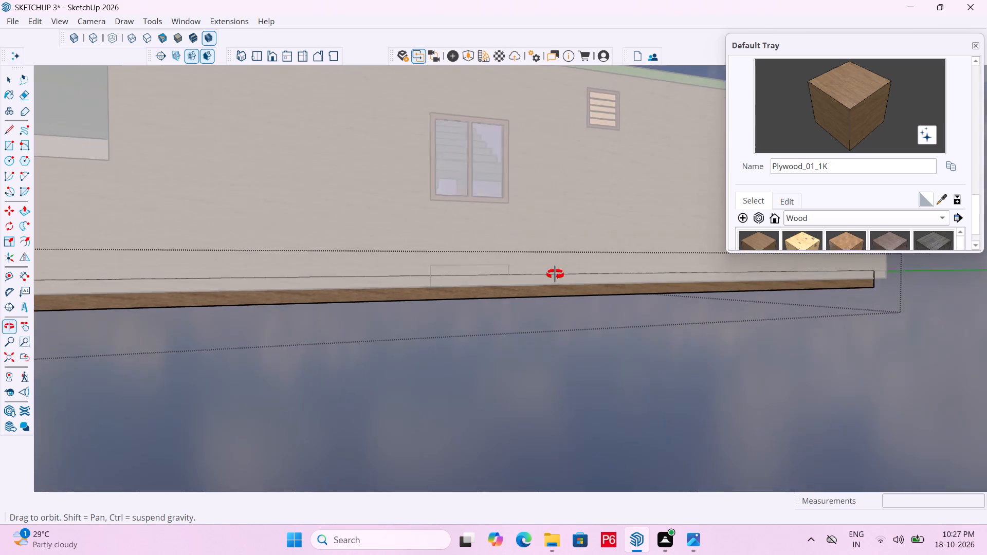
{"action": "middle_click_drag", "start_coordinate": [555, 274], "coordinate": [588, 275]}
{"action": "key", "text": "space"}
{"action": "left_click", "coordinate": [748, 355]}
{"action": "middle_click_drag", "start_coordinate": [455, 227], "coordinate": [453, 530]}
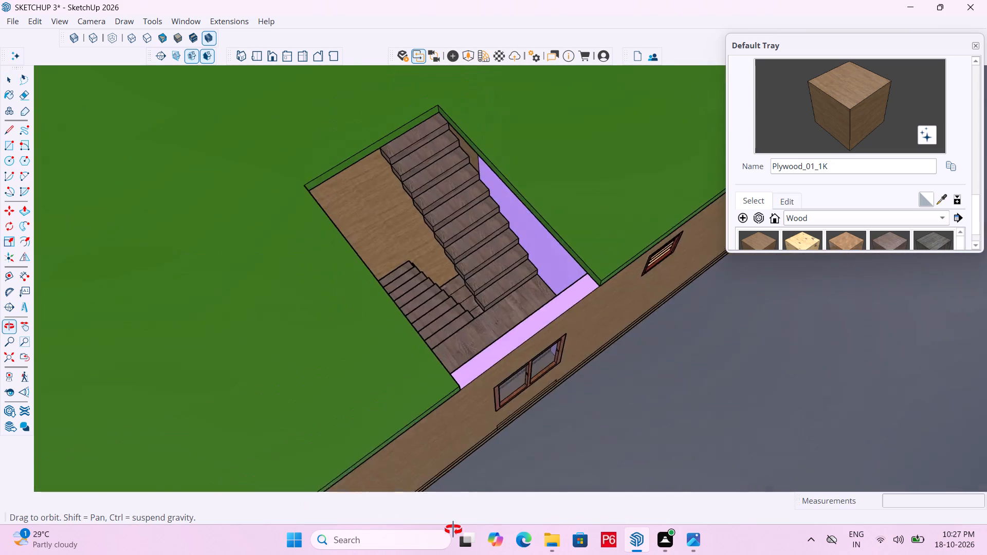
{"action": "middle_click_drag", "start_coordinate": [453, 530], "coordinate": [356, 429]}
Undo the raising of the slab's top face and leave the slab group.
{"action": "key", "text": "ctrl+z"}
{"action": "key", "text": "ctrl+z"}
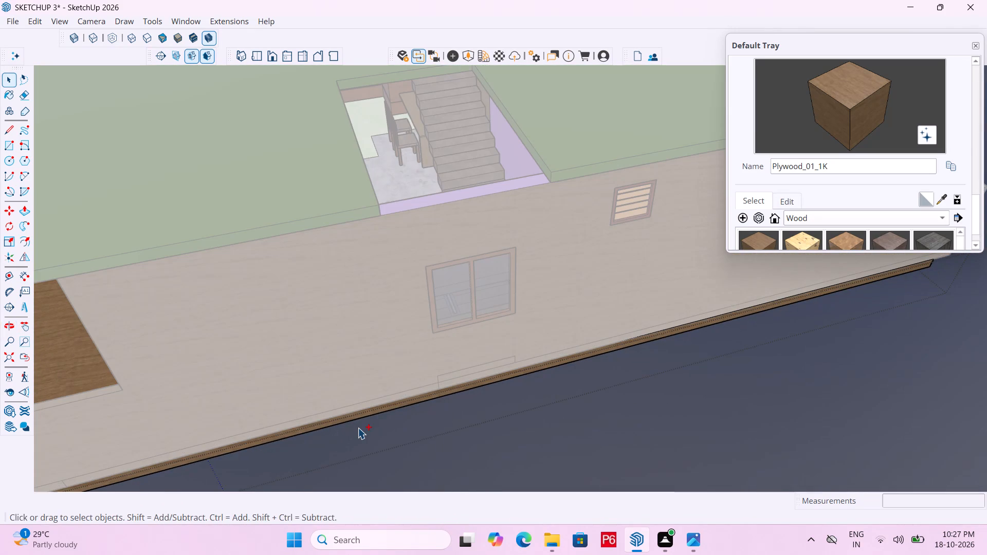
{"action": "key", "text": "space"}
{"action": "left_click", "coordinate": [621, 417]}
Inside the slab group, extend the slab's rear edge face out to the outer face of the low rear wall.
{"action": "scroll", "coordinate": [453, 299], "scroll_direction": "down", "scroll_amount": 2}
{"action": "middle_click_drag", "start_coordinate": [452, 299], "coordinate": [489, 419]}
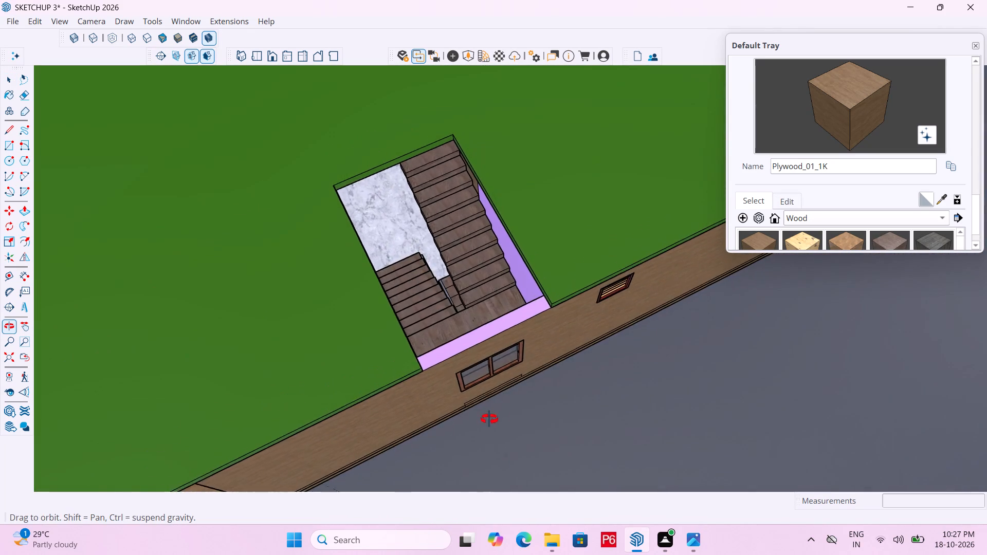
{"action": "middle_click_drag", "start_coordinate": [489, 419], "coordinate": [491, 0]}
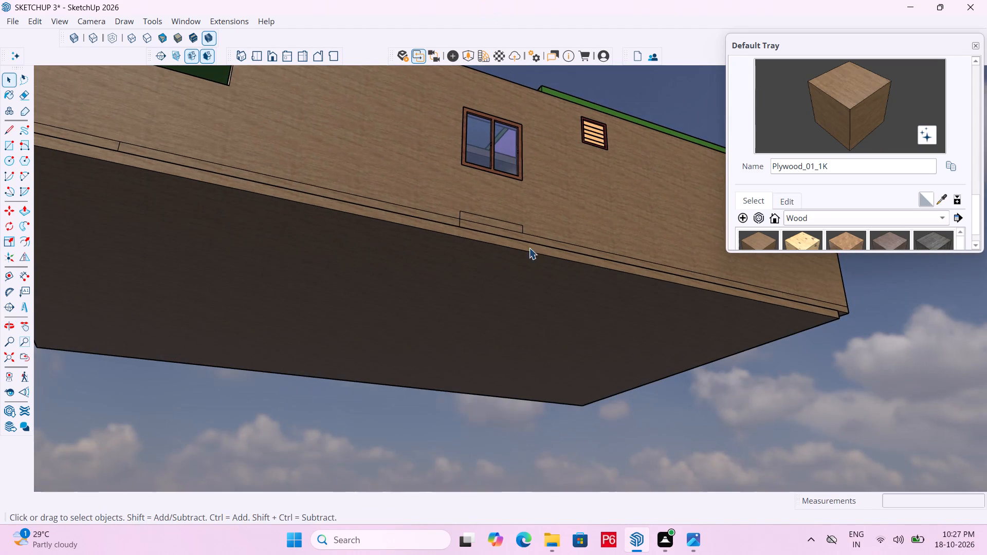
{"action": "middle_click_drag", "start_coordinate": [355, 277], "coordinate": [919, 326]}
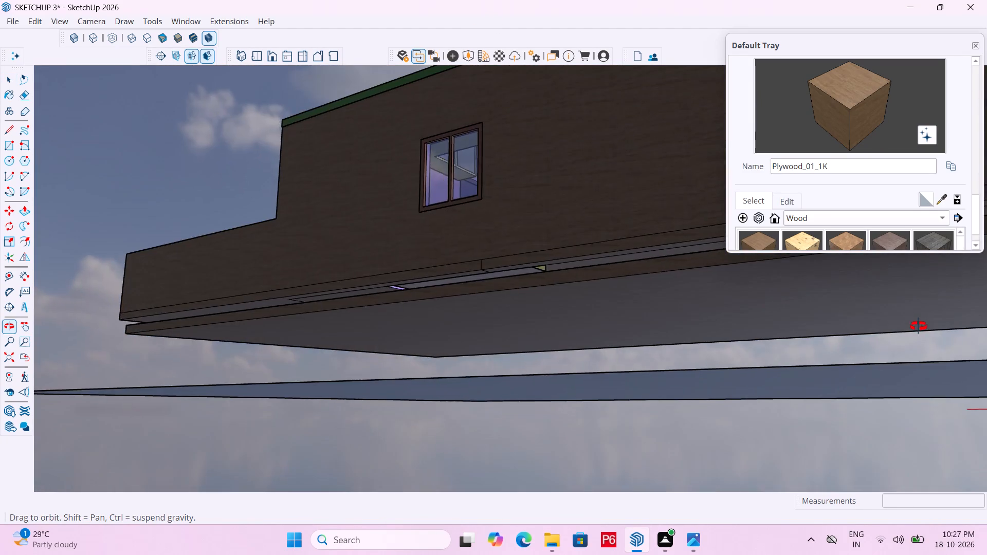
{"action": "middle_click_drag", "start_coordinate": [919, 326], "coordinate": [896, 352]}
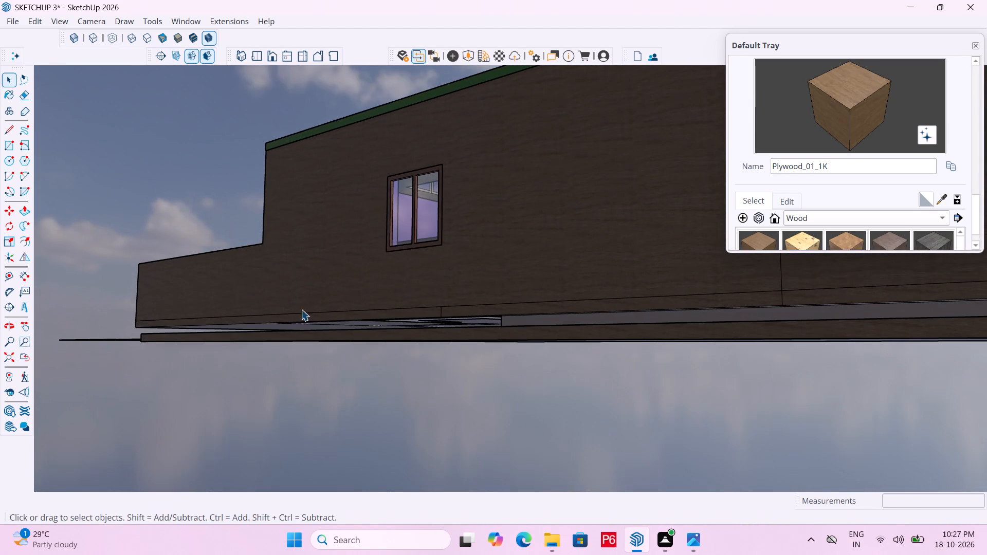
{"action": "middle_click_drag", "start_coordinate": [295, 311], "coordinate": [476, 337]}
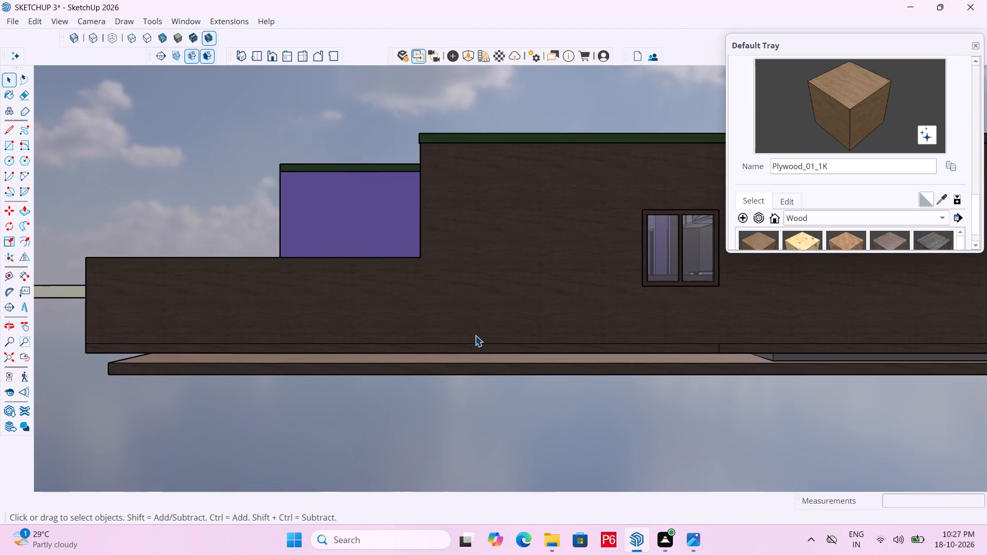
{"action": "middle_click_drag", "start_coordinate": [213, 365], "coordinate": [419, 313]}
{"action": "scroll", "coordinate": [423, 306], "scroll_direction": "up", "scroll_amount": 4}
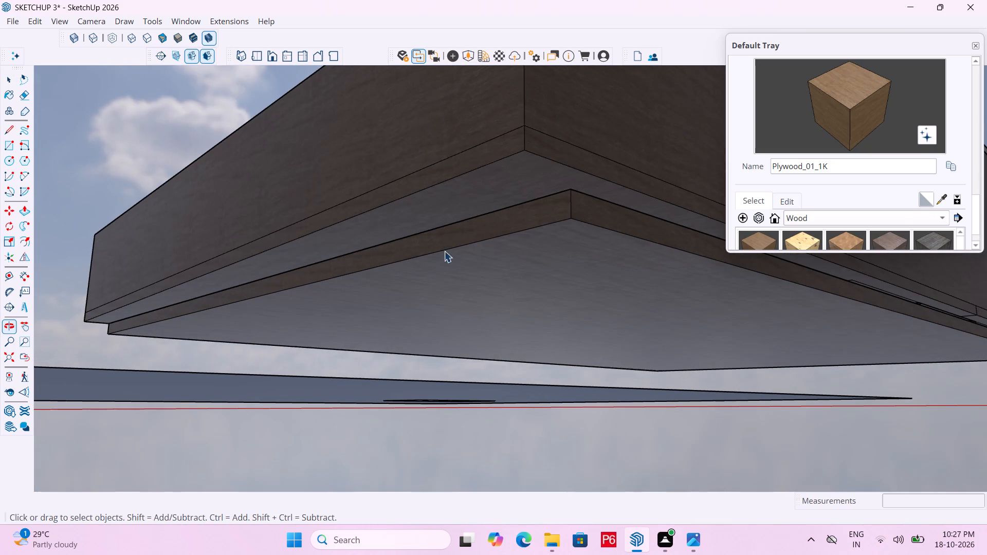
{"action": "left_click", "coordinate": [460, 239]}
{"action": "double_click", "coordinate": [460, 237]}
{"action": "left_click", "coordinate": [463, 233]}
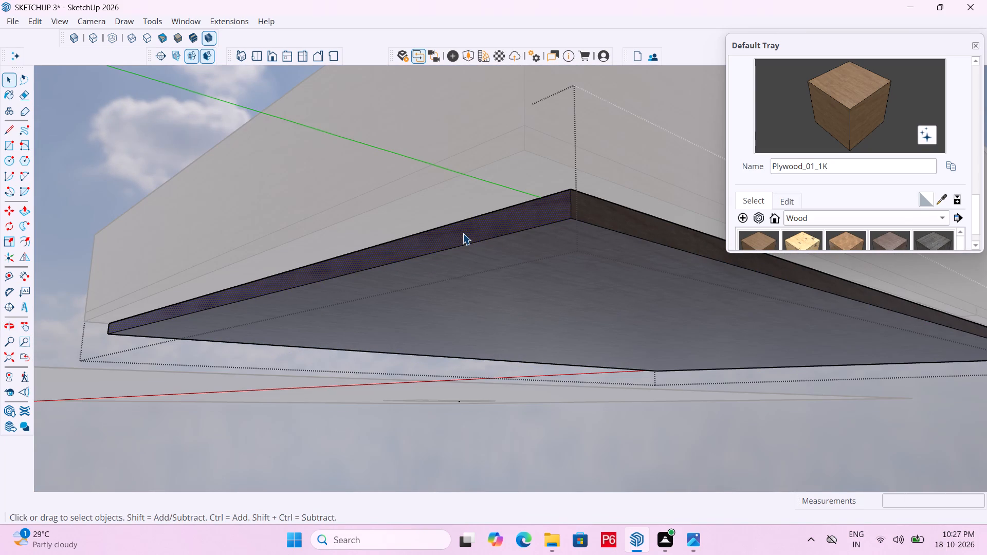
{"action": "key", "text": "p"}
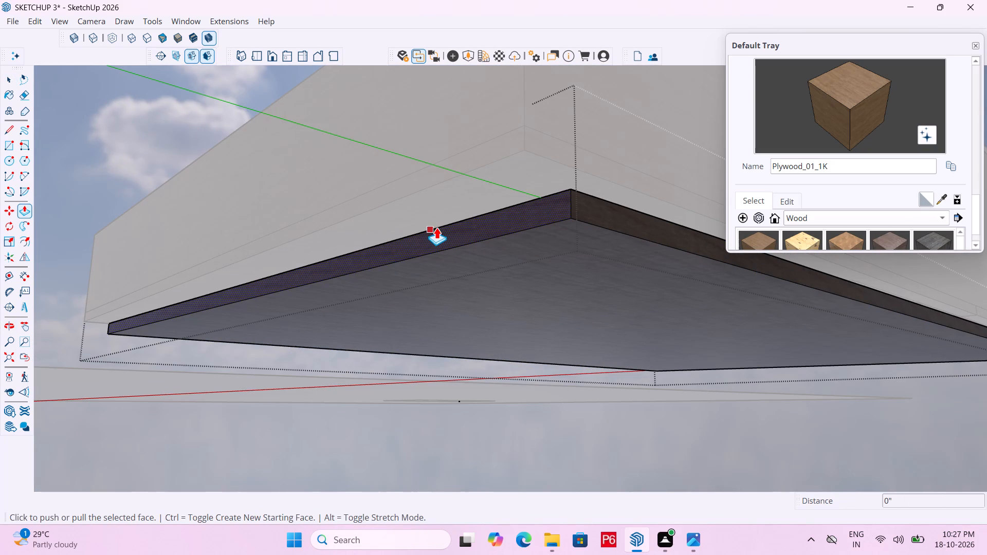
{"action": "left_click", "coordinate": [440, 231]}
{"action": "left_click", "coordinate": [443, 139]}
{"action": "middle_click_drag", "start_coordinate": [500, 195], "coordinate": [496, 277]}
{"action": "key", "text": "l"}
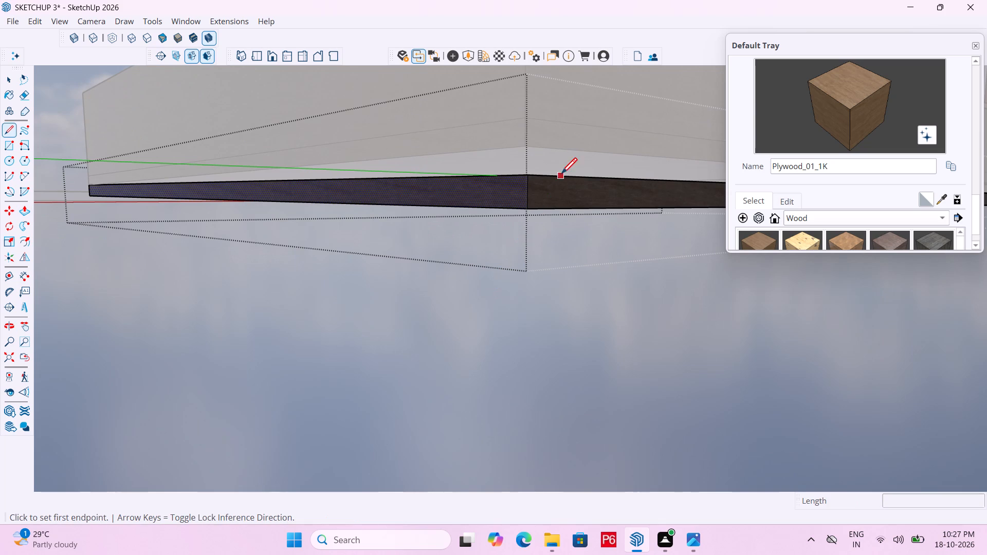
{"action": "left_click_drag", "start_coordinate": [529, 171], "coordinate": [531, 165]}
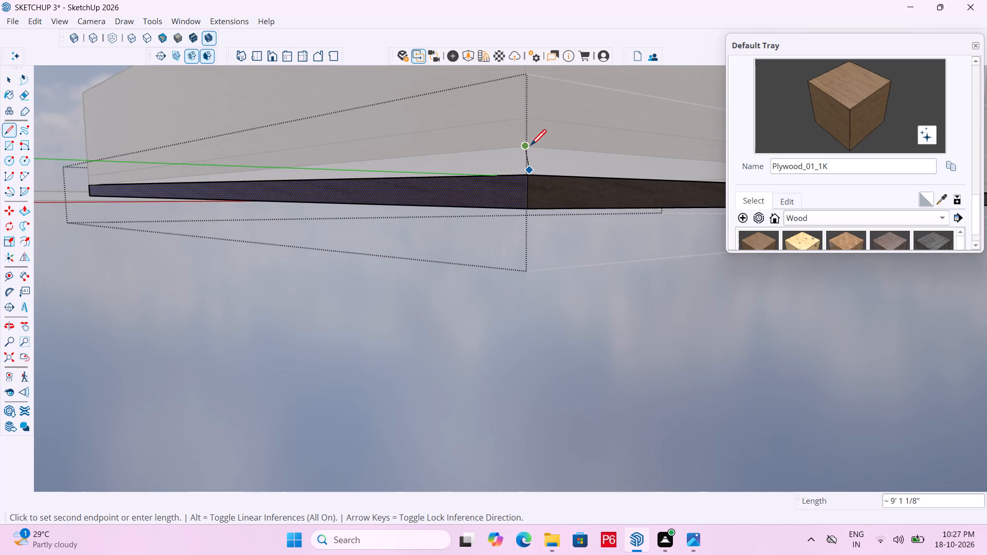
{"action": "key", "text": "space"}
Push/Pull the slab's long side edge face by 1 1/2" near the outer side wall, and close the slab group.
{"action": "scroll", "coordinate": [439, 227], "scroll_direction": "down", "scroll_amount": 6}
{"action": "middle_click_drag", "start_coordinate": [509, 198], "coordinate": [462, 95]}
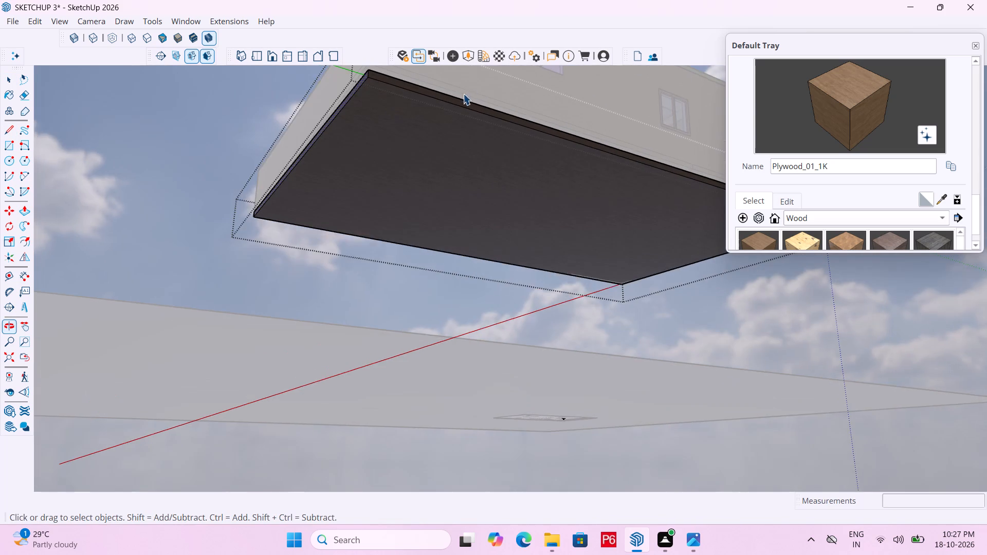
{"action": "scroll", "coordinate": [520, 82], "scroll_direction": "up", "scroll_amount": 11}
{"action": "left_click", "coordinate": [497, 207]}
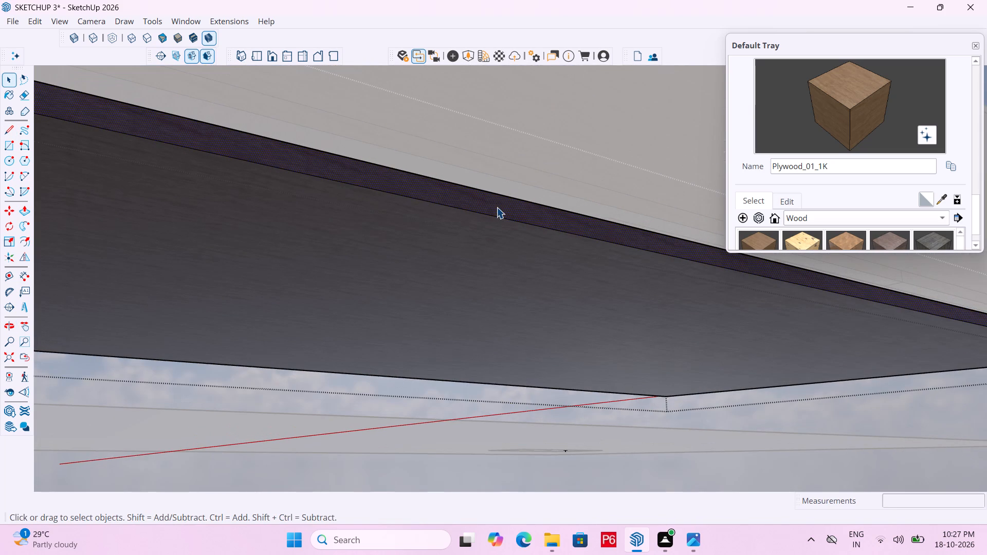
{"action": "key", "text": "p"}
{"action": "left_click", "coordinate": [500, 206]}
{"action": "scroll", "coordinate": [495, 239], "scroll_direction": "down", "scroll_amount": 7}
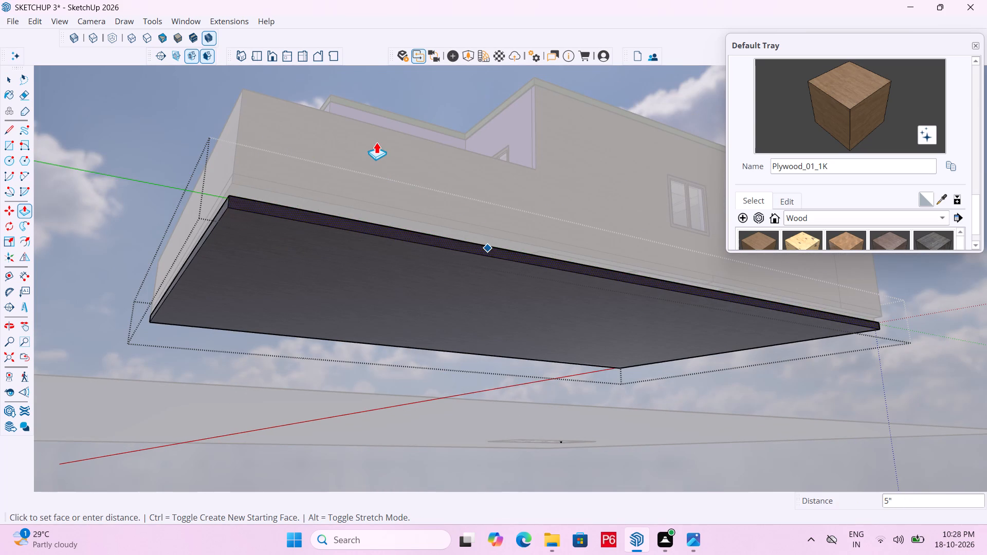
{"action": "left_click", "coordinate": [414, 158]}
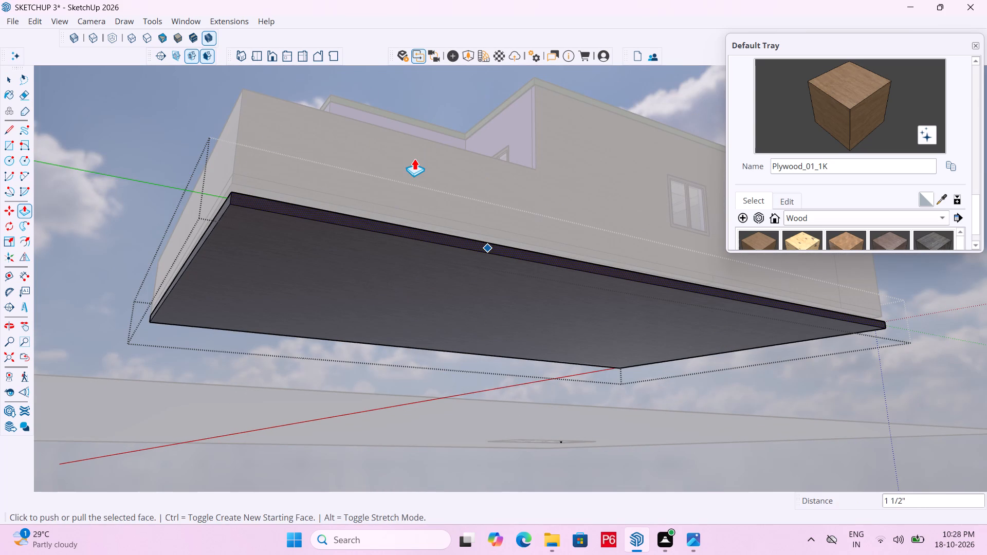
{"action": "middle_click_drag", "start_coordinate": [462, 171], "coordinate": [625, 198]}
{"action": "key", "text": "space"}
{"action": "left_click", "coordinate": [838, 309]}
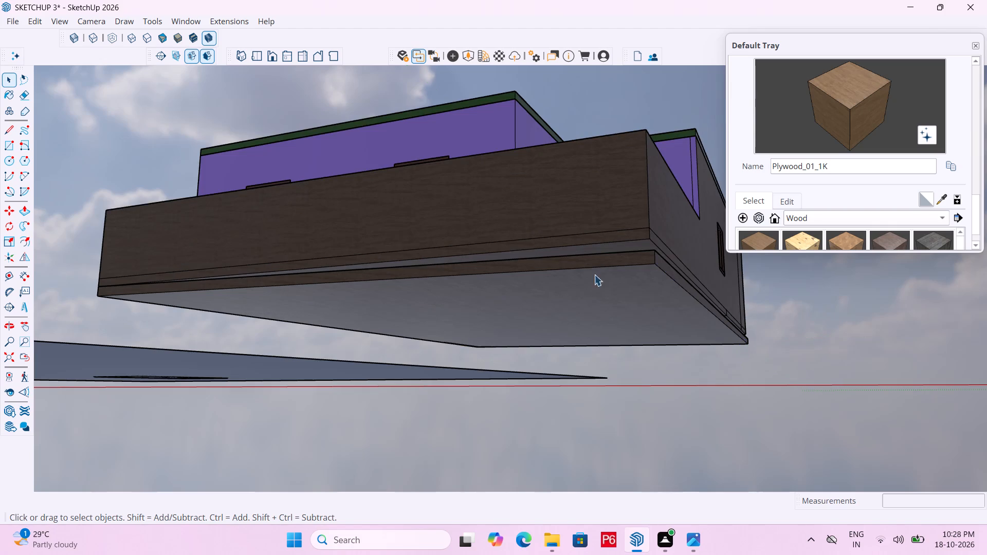
Examine how the slab's edges and corners line up with the outer walls above, from around and below the house.
{"action": "middle_click_drag", "start_coordinate": [522, 264], "coordinate": [791, 317]}
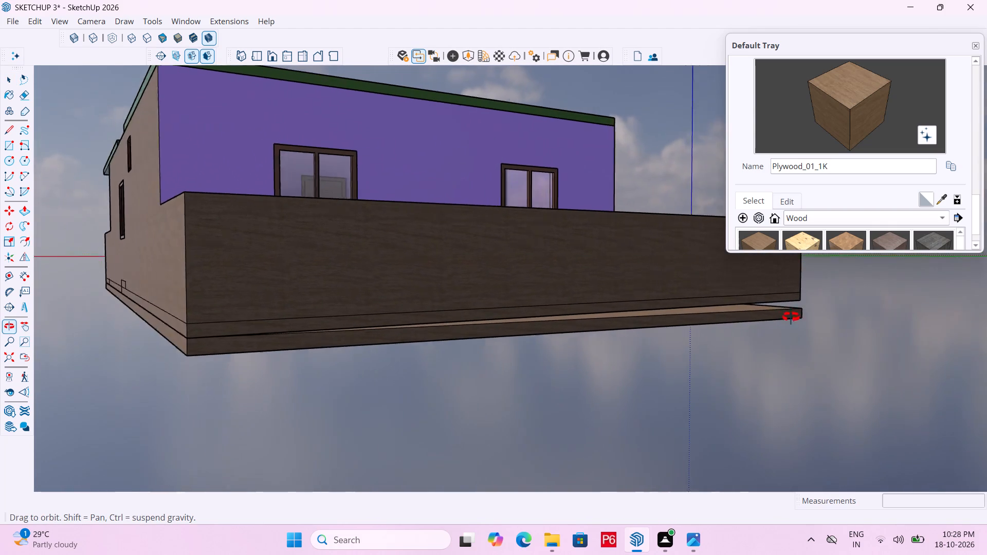
{"action": "middle_click_drag", "start_coordinate": [791, 317], "coordinate": [578, 292]}
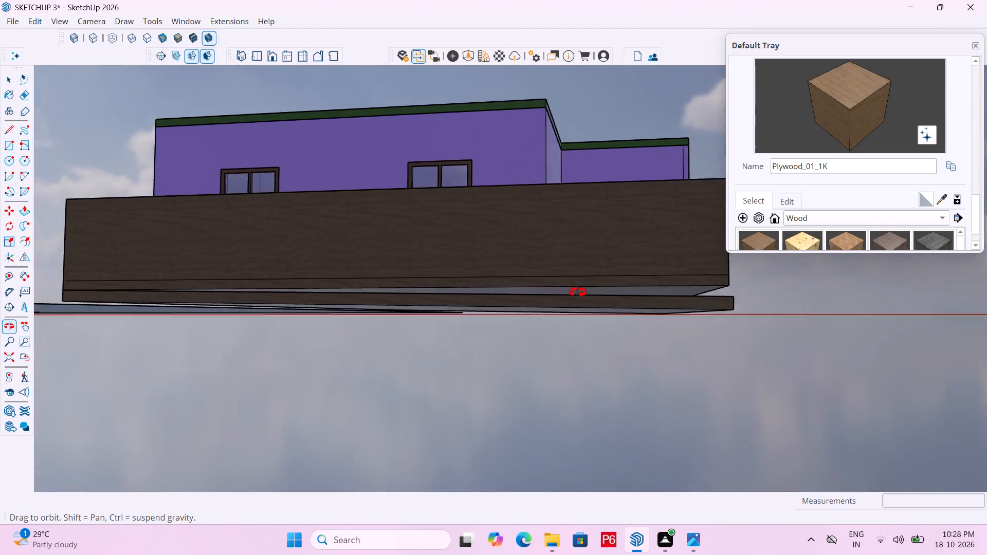
{"action": "middle_click_drag", "start_coordinate": [578, 292], "coordinate": [427, 291]}
{"action": "middle_click_drag", "start_coordinate": [287, 291], "coordinate": [229, 314]}
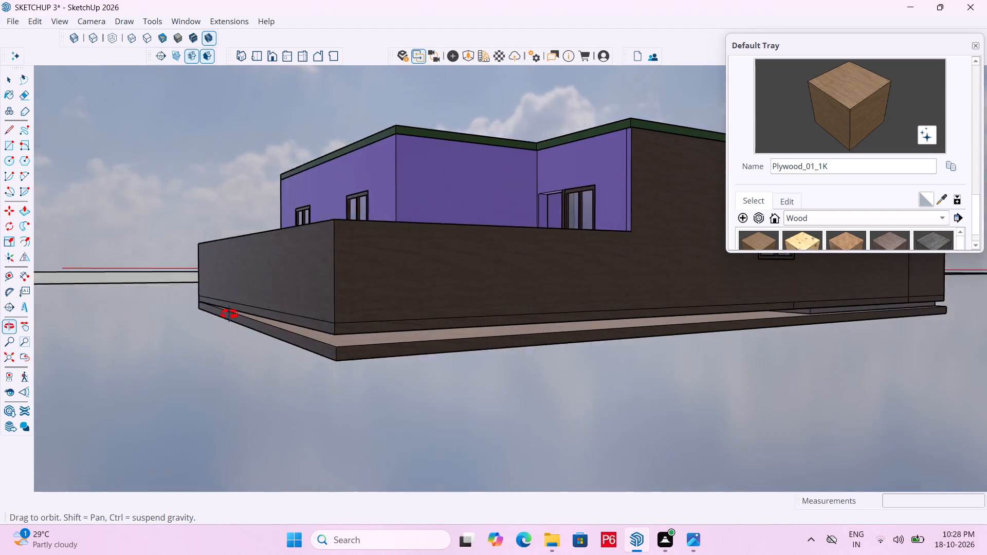
{"action": "middle_click_drag", "start_coordinate": [229, 314], "coordinate": [270, 322]}
{"action": "scroll", "coordinate": [449, 365], "scroll_direction": "up", "scroll_amount": 5}
{"action": "middle_click_drag", "start_coordinate": [465, 374], "coordinate": [445, 510]}
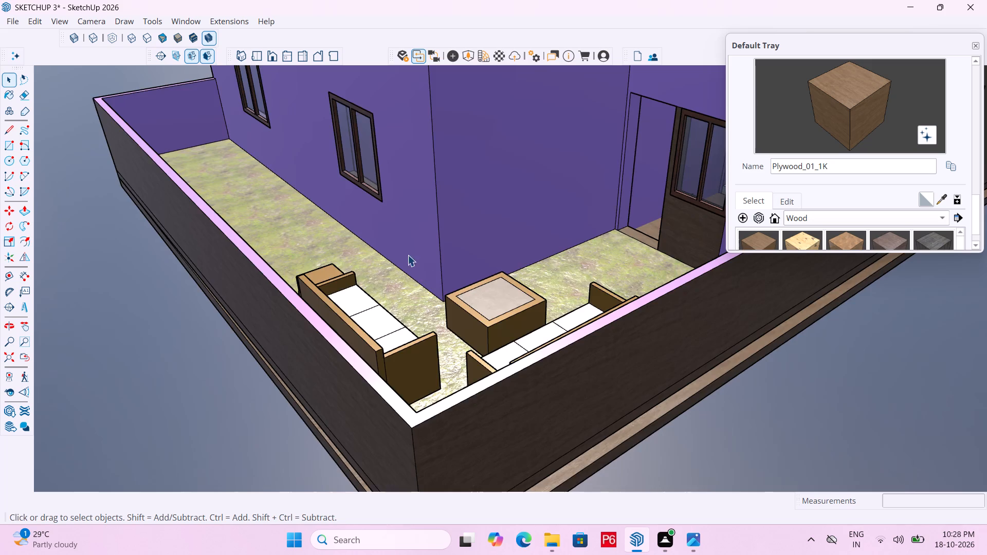
{"action": "scroll", "coordinate": [408, 254], "scroll_direction": "down", "scroll_amount": 7}
{"action": "middle_click_drag", "start_coordinate": [424, 300], "coordinate": [502, 474]}
{"action": "middle_click_drag", "start_coordinate": [436, 344], "coordinate": [380, 216]}
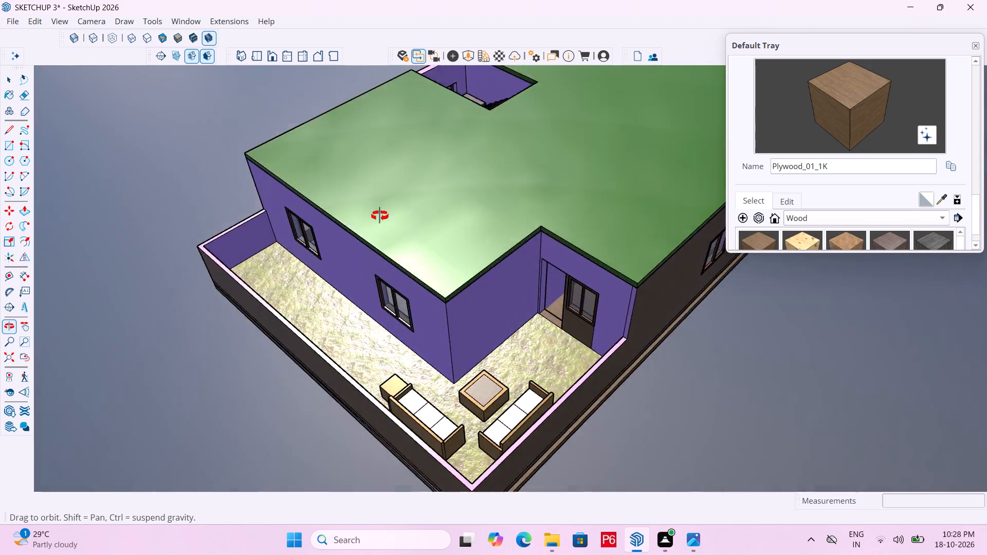
{"action": "middle_click_drag", "start_coordinate": [380, 216], "coordinate": [374, 86]}
{"action": "scroll", "coordinate": [440, 449], "scroll_direction": "up", "scroll_amount": 11}
{"action": "middle_click_drag", "start_coordinate": [444, 433], "coordinate": [430, 385]}
{"action": "middle_click_drag", "start_coordinate": [427, 375], "coordinate": [427, 374]}
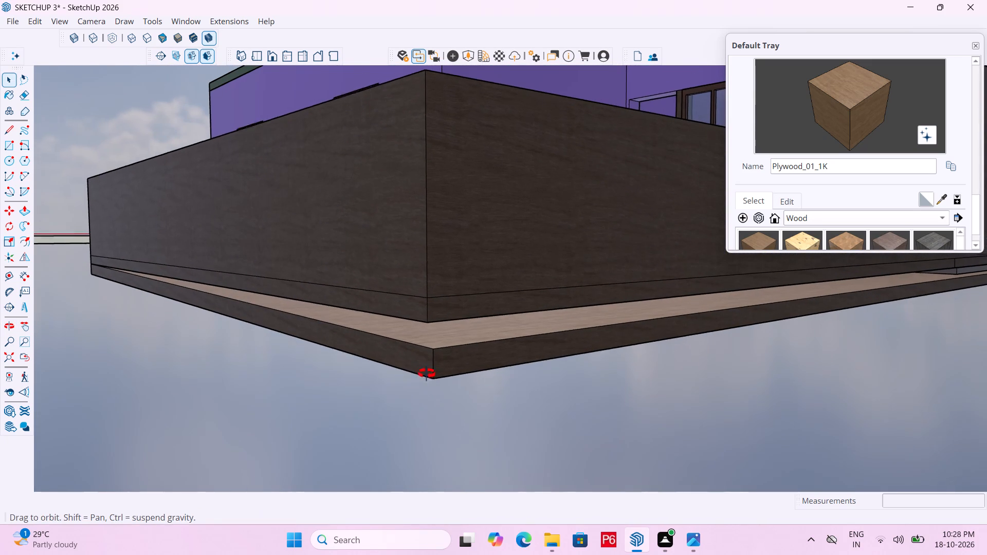
{"action": "middle_click_drag", "start_coordinate": [427, 374], "coordinate": [332, 293]}
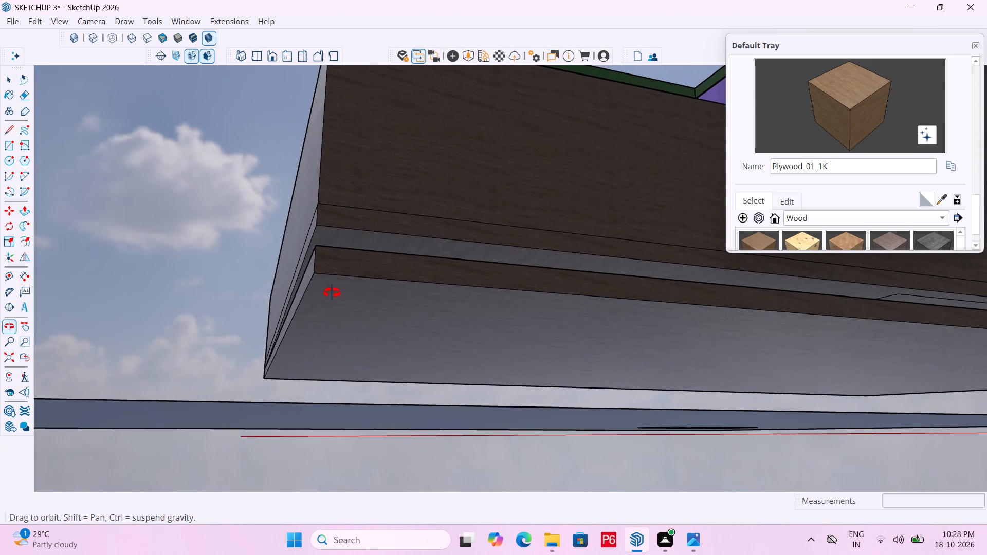
{"action": "middle_click_drag", "start_coordinate": [332, 293], "coordinate": [386, 324]}
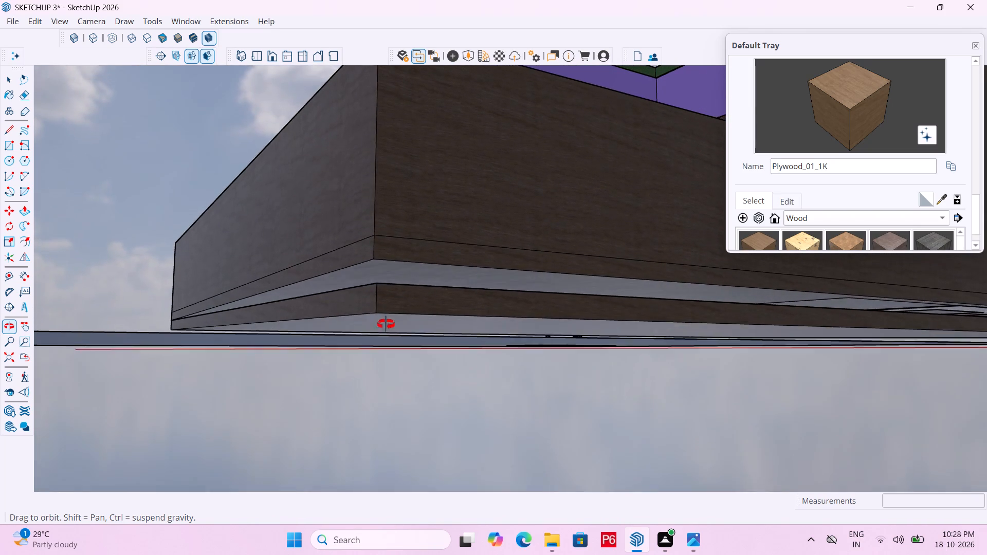
{"action": "middle_click_drag", "start_coordinate": [386, 324], "coordinate": [386, 314]}
Delete the plywood slab group from under the house.
{"action": "left_click", "coordinate": [396, 288]}
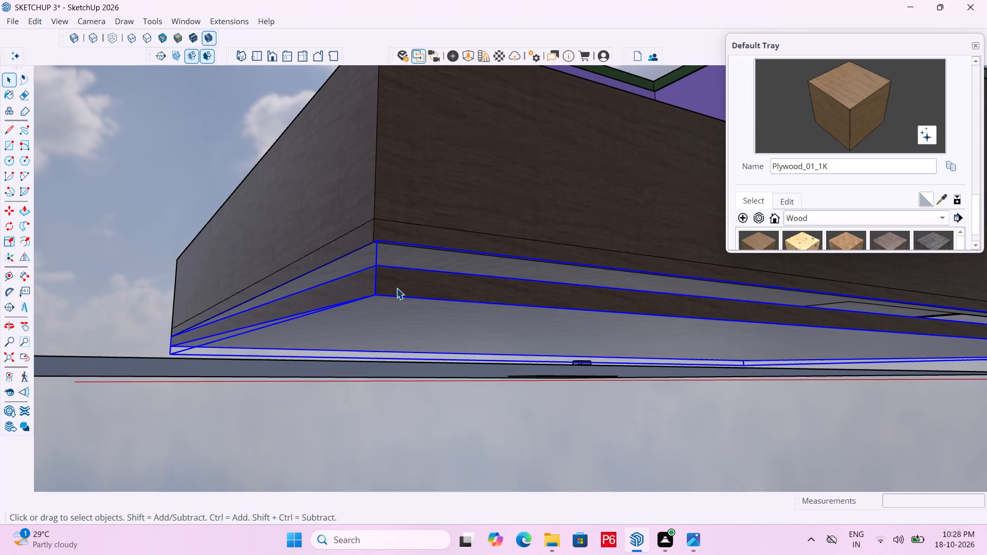
{"action": "key", "text": "Delete"}
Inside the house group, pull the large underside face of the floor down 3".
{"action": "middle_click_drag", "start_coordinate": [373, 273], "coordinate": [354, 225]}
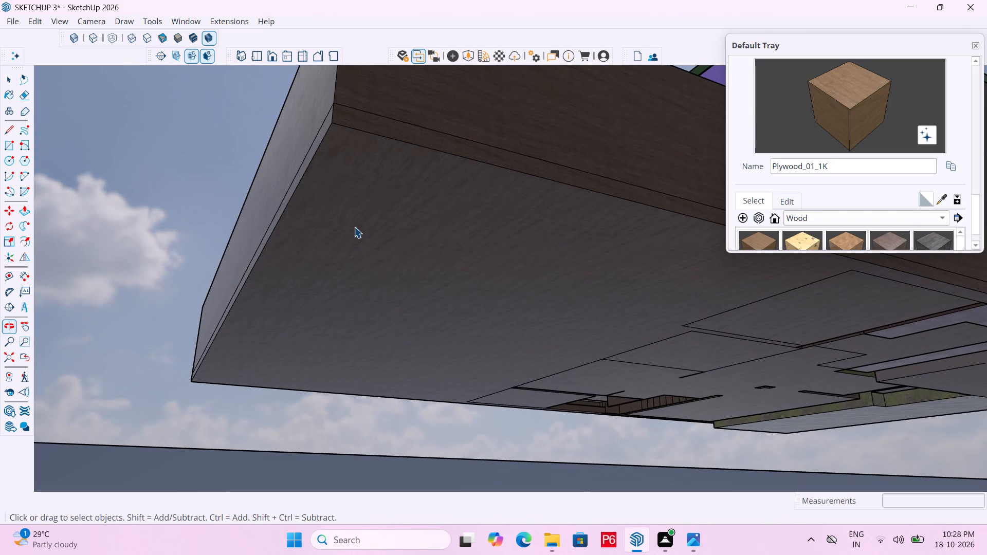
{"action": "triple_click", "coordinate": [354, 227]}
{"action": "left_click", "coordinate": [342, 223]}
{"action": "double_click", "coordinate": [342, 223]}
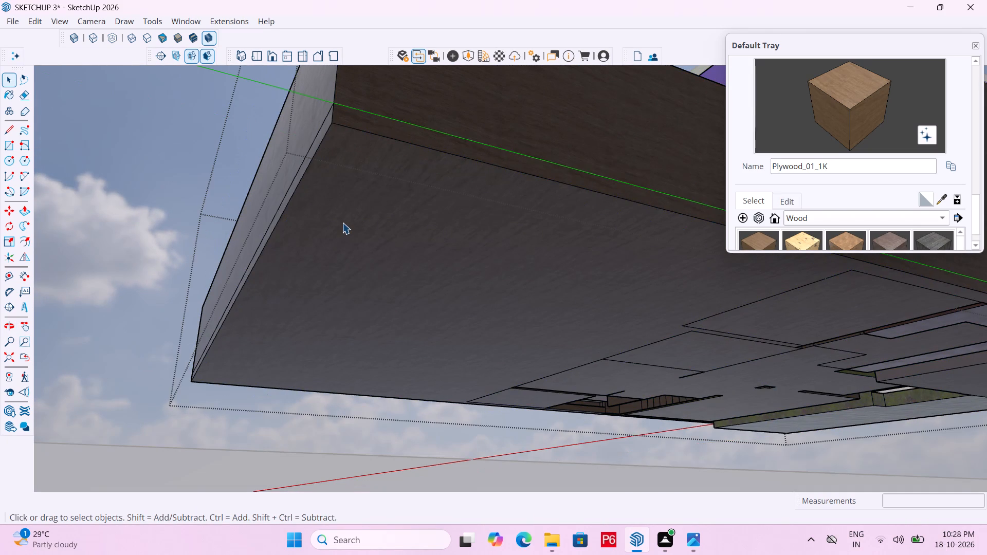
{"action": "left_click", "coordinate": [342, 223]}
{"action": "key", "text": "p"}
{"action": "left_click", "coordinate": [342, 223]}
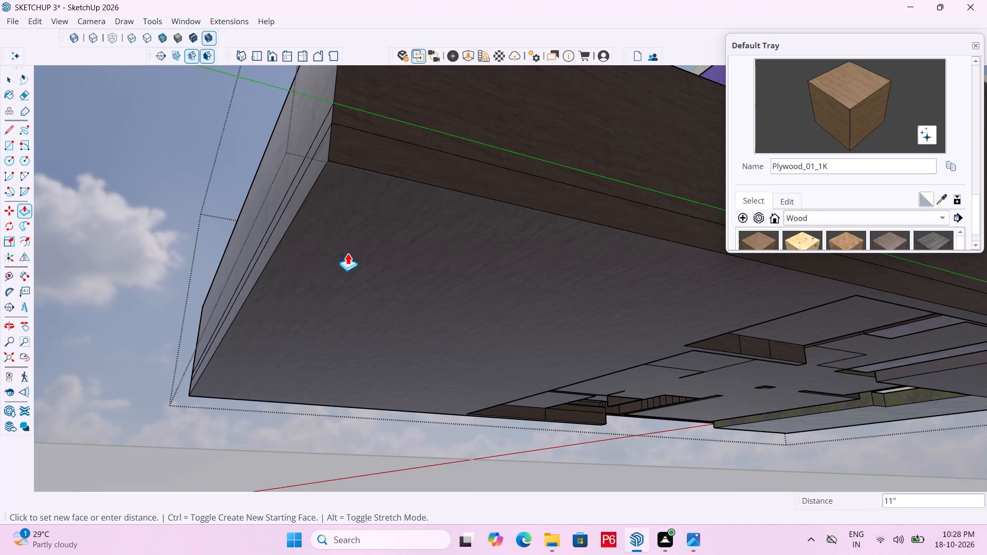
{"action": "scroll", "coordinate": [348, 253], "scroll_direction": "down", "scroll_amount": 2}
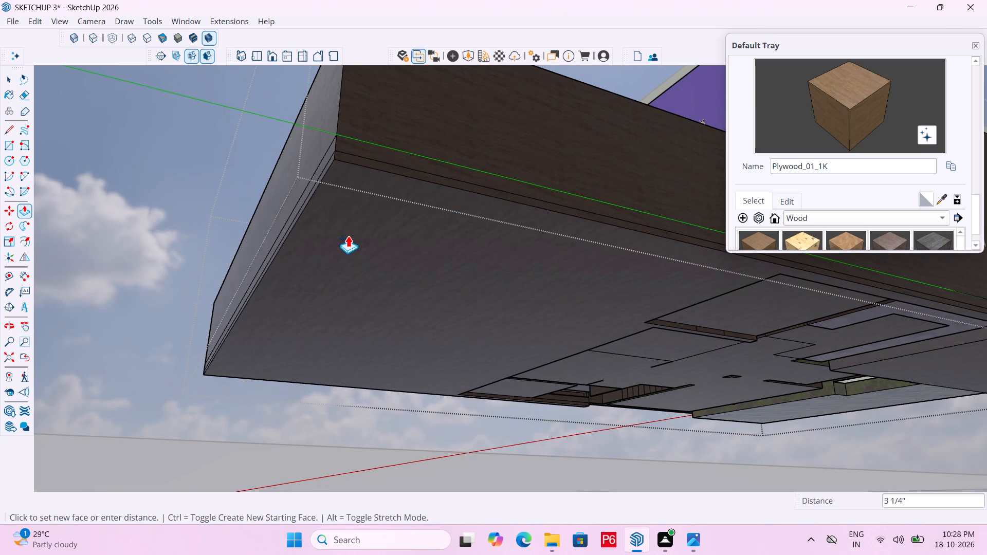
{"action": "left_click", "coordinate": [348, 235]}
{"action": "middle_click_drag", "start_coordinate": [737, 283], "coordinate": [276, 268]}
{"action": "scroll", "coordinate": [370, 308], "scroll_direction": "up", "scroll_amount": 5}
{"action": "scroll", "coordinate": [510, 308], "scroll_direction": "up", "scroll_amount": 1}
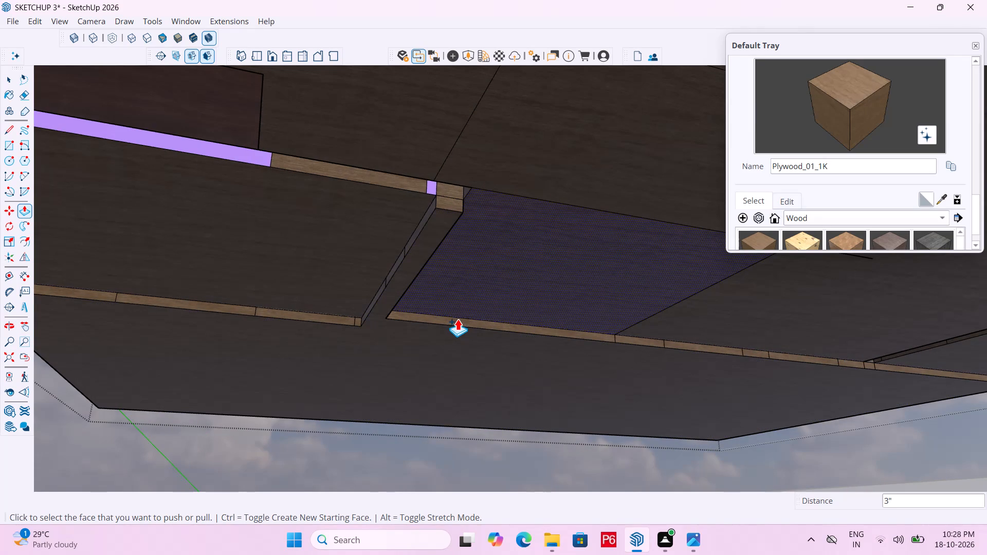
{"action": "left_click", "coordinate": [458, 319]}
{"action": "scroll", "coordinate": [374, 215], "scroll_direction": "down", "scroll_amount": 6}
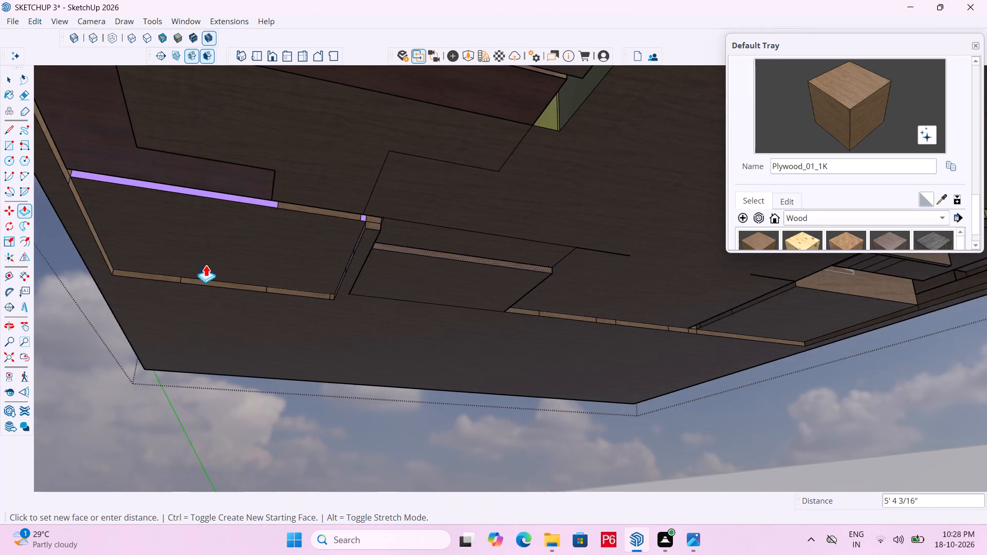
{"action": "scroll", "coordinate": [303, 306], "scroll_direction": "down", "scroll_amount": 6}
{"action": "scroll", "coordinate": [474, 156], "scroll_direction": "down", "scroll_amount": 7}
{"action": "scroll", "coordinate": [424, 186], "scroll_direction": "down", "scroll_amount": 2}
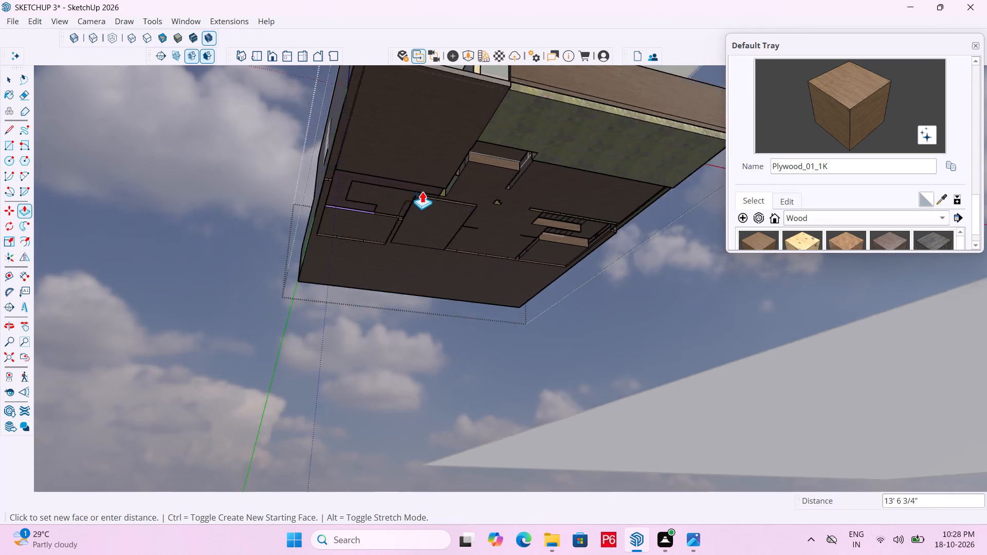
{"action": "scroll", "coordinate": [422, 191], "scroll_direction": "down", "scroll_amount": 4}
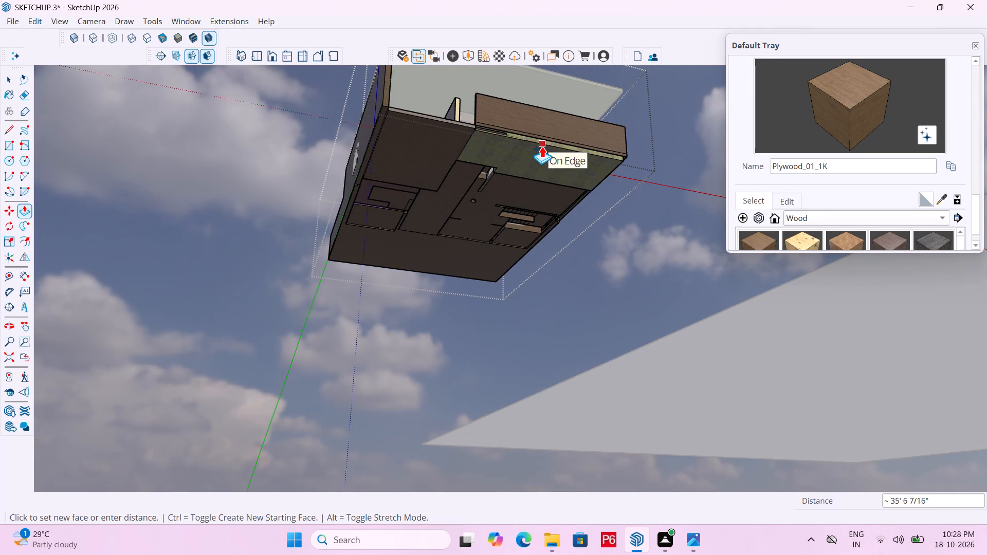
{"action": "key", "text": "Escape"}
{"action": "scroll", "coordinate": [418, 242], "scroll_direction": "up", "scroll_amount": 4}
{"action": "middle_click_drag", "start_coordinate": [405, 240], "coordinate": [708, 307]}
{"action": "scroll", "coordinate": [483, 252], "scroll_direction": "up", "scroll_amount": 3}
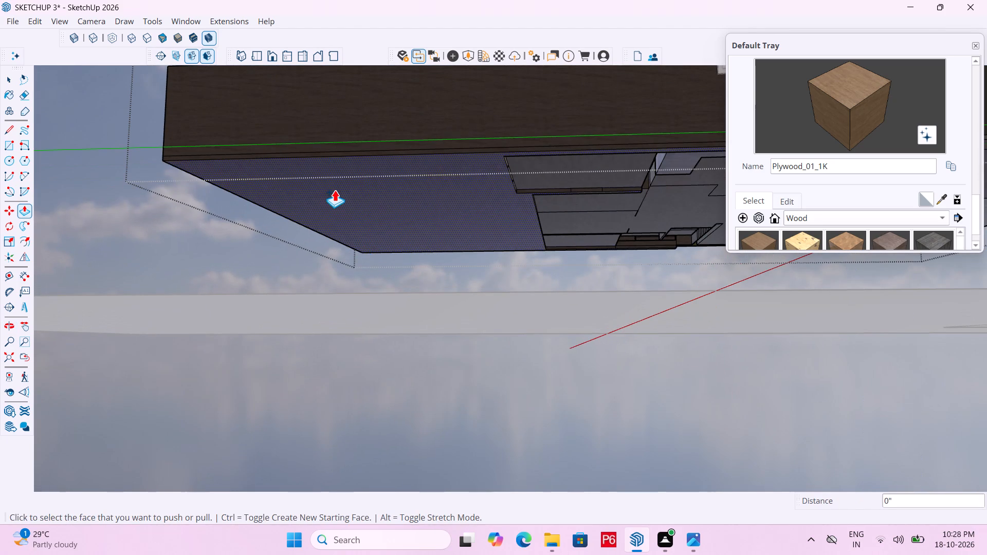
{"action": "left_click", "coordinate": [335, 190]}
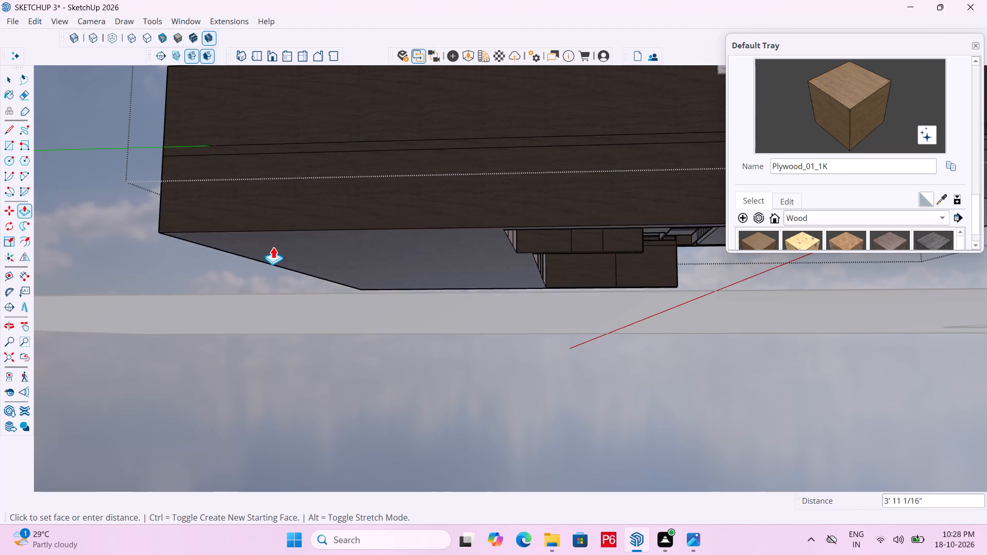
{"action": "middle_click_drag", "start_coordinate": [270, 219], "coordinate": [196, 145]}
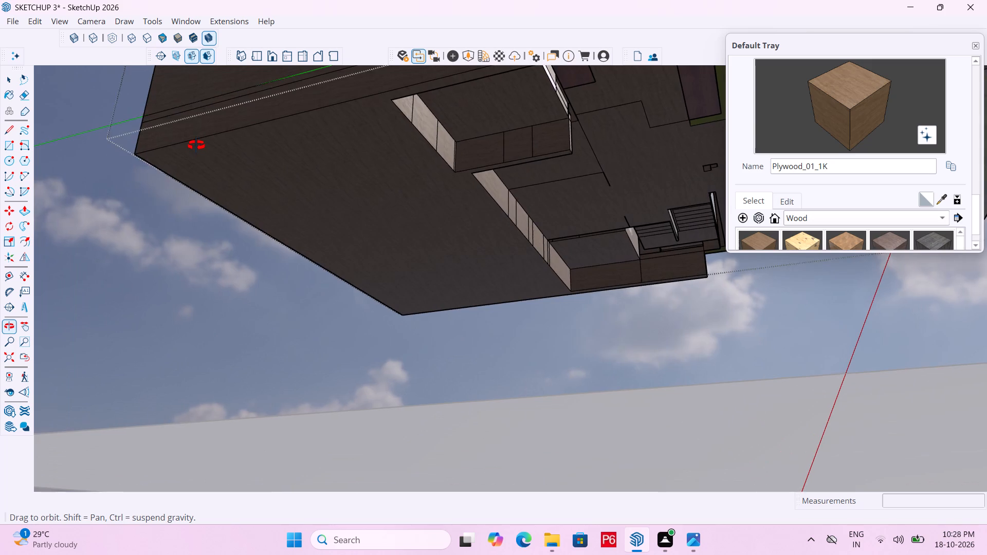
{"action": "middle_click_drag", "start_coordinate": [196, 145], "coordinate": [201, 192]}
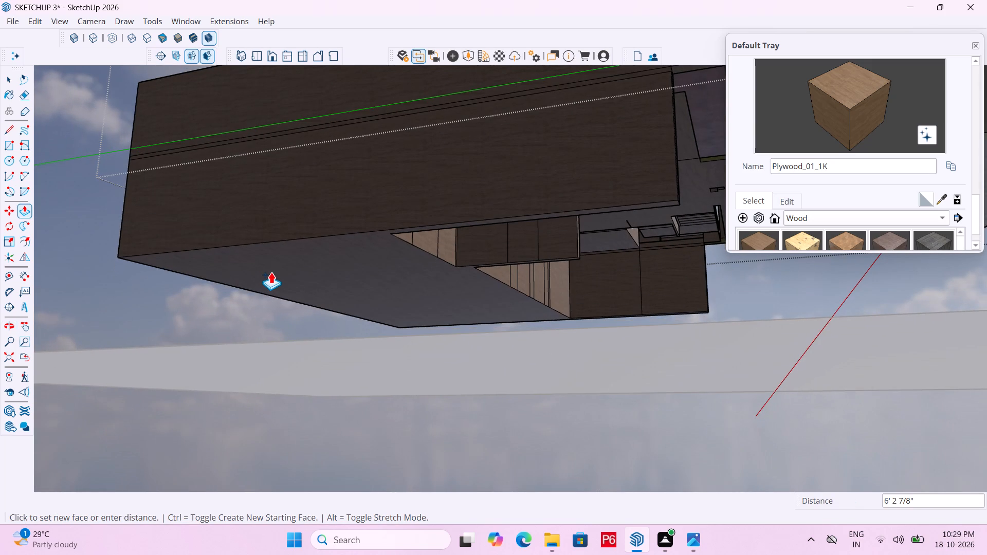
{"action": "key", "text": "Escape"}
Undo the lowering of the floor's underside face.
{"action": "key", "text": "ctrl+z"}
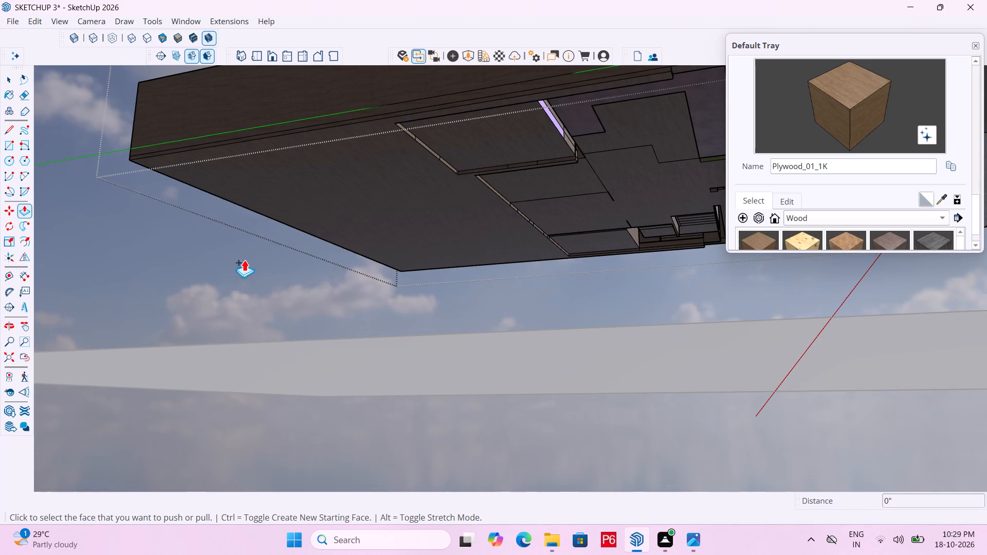
Examine the house's underside from several angles, including its floor outlines, openings, stair area and outer wall edges.
{"action": "middle_click_drag", "start_coordinate": [239, 240], "coordinate": [143, 247]}
{"action": "scroll", "coordinate": [182, 248], "scroll_direction": "down", "scroll_amount": 3}
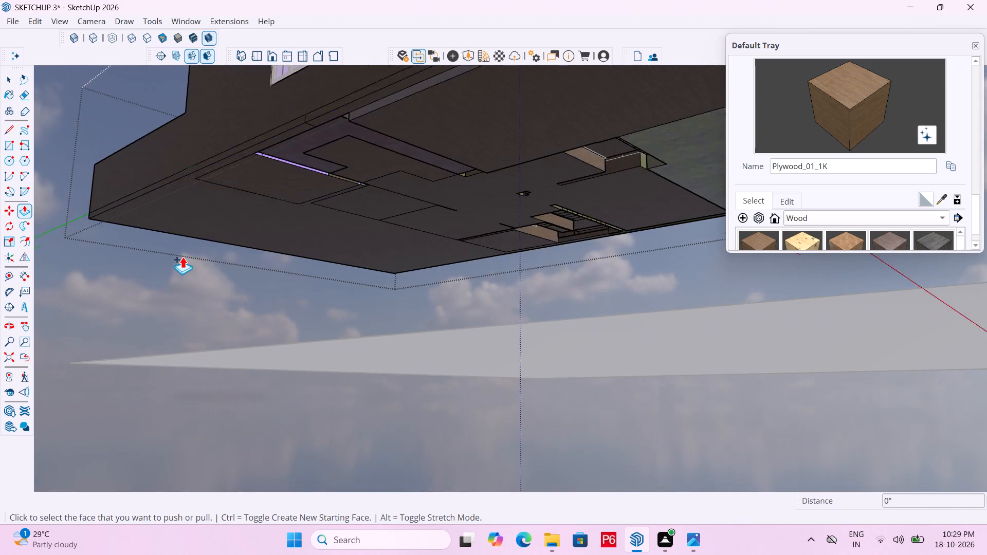
{"action": "scroll", "coordinate": [182, 256], "scroll_direction": "down", "scroll_amount": 2}
{"action": "middle_click_drag", "start_coordinate": [415, 183], "coordinate": [312, 93]}
{"action": "scroll", "coordinate": [536, 109], "scroll_direction": "up", "scroll_amount": 5}
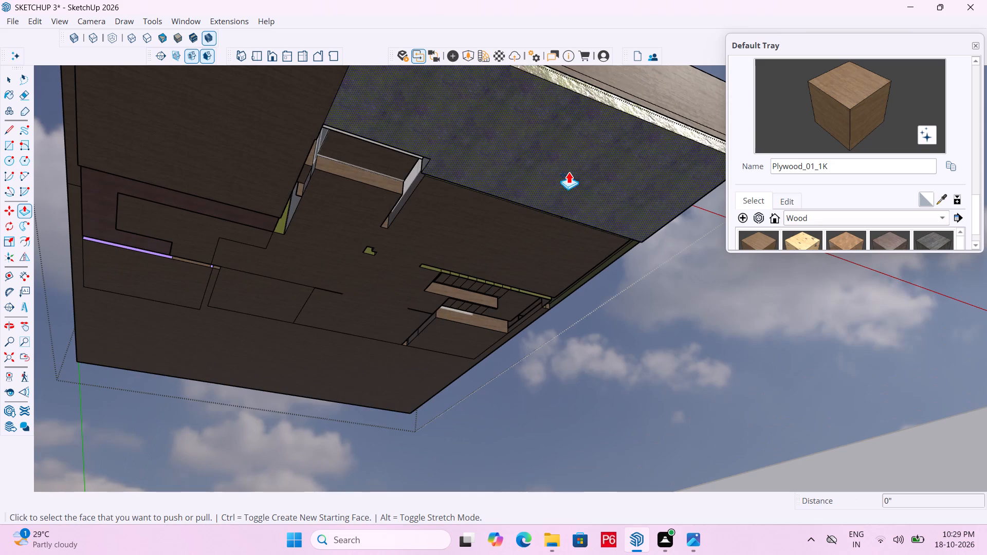
{"action": "scroll", "coordinate": [504, 206], "scroll_direction": "down", "scroll_amount": 4}
{"action": "middle_click_drag", "start_coordinate": [574, 200], "coordinate": [318, 322]}
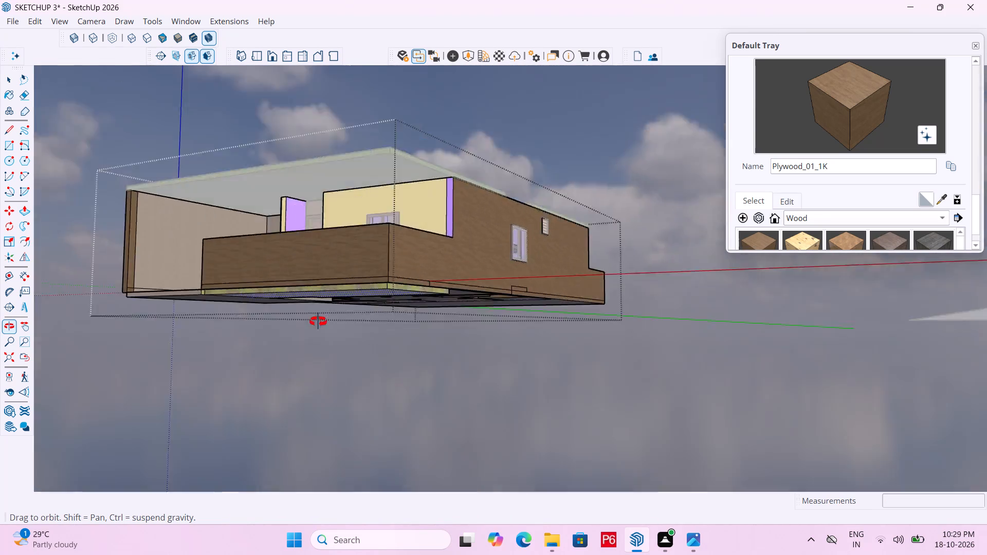
{"action": "middle_click_drag", "start_coordinate": [318, 322], "coordinate": [314, 88]}
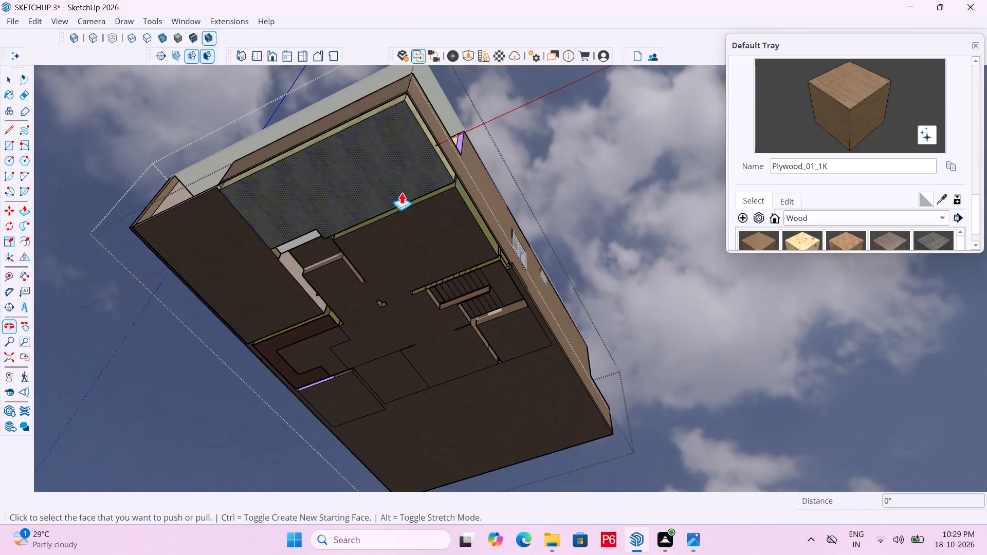
{"action": "scroll", "coordinate": [454, 233], "scroll_direction": "up", "scroll_amount": 6}
{"action": "scroll", "coordinate": [514, 196], "scroll_direction": "down", "scroll_amount": 6}
{"action": "scroll", "coordinate": [533, 326], "scroll_direction": "up", "scroll_amount": 2}
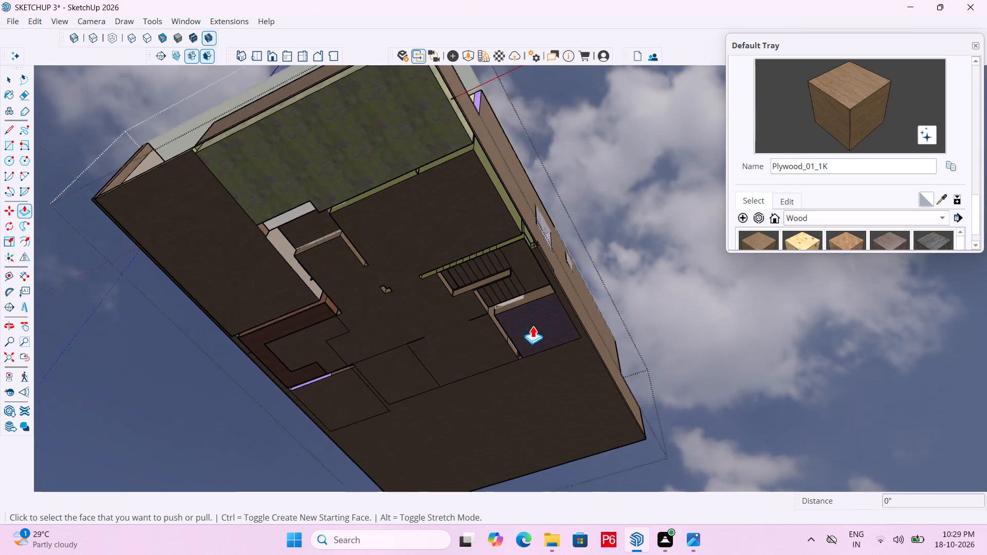
{"action": "scroll", "coordinate": [533, 326], "scroll_direction": "up", "scroll_amount": 4}
{"action": "scroll", "coordinate": [481, 358], "scroll_direction": "up", "scroll_amount": 11}
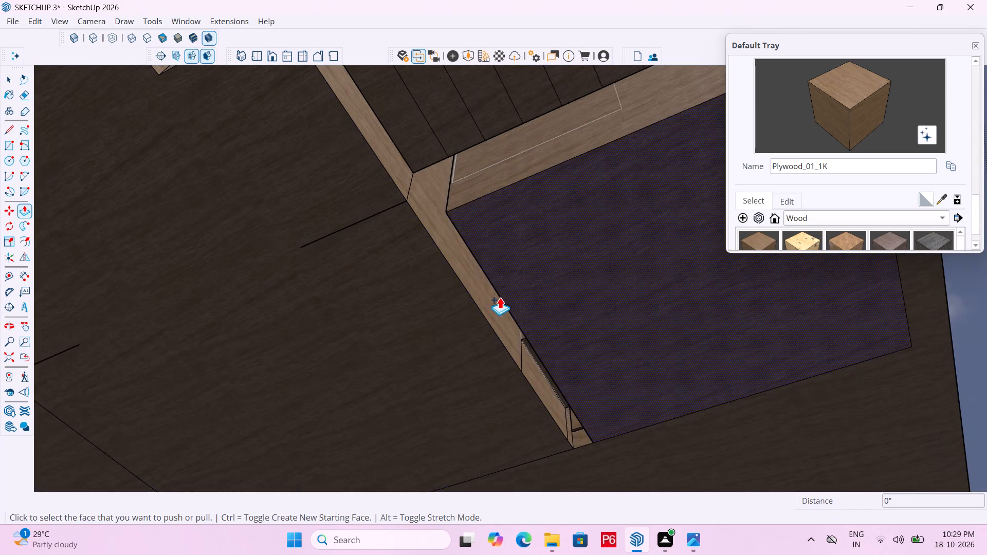
{"action": "middle_click_drag", "start_coordinate": [522, 285], "coordinate": [599, 223]}
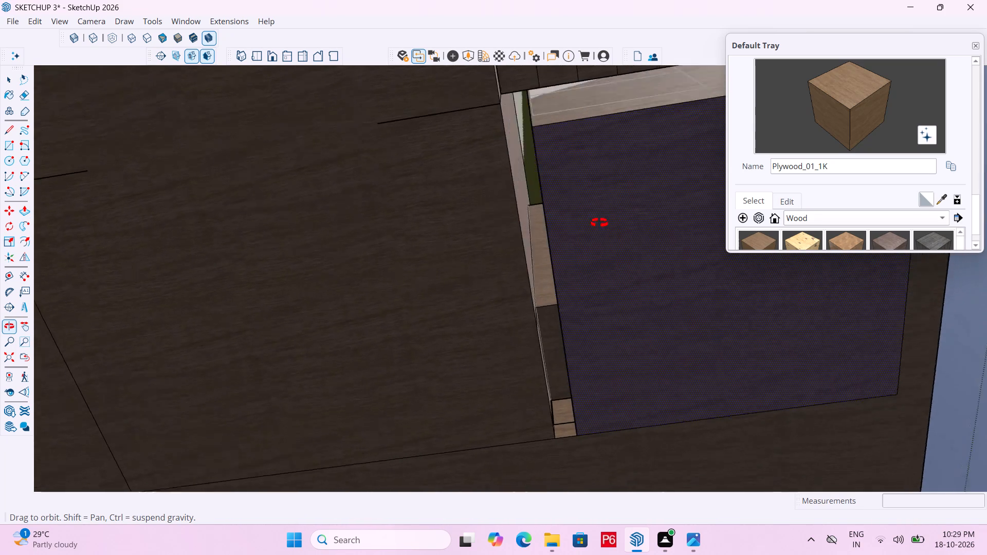
{"action": "middle_click_drag", "start_coordinate": [599, 223], "coordinate": [532, 221]}
{"action": "scroll", "coordinate": [559, 288], "scroll_direction": "down", "scroll_amount": 9}
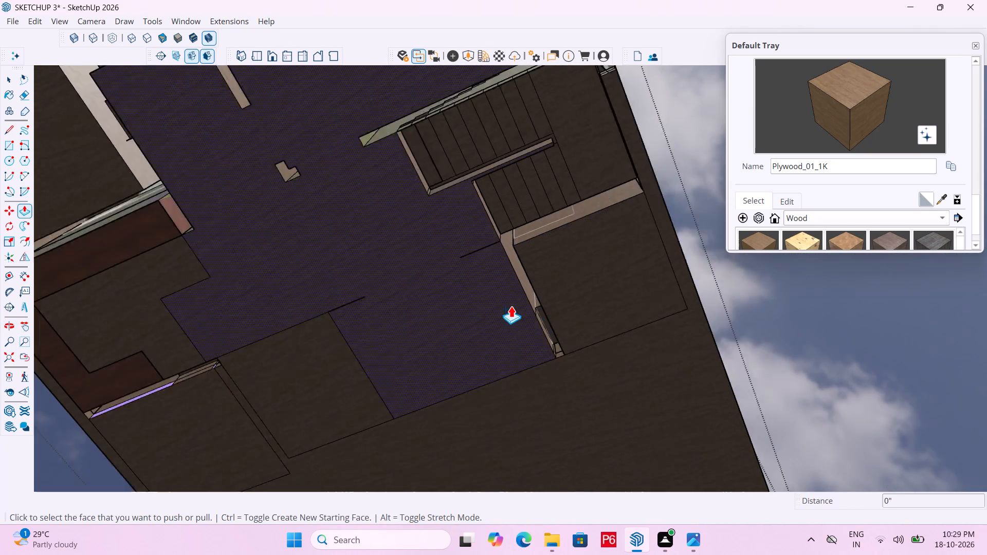
{"action": "scroll", "coordinate": [511, 306], "scroll_direction": "down", "scroll_amount": 4}
{"action": "middle_click_drag", "start_coordinate": [435, 254], "coordinate": [556, 419]}
{"action": "middle_click_drag", "start_coordinate": [277, 207], "coordinate": [446, 186]}
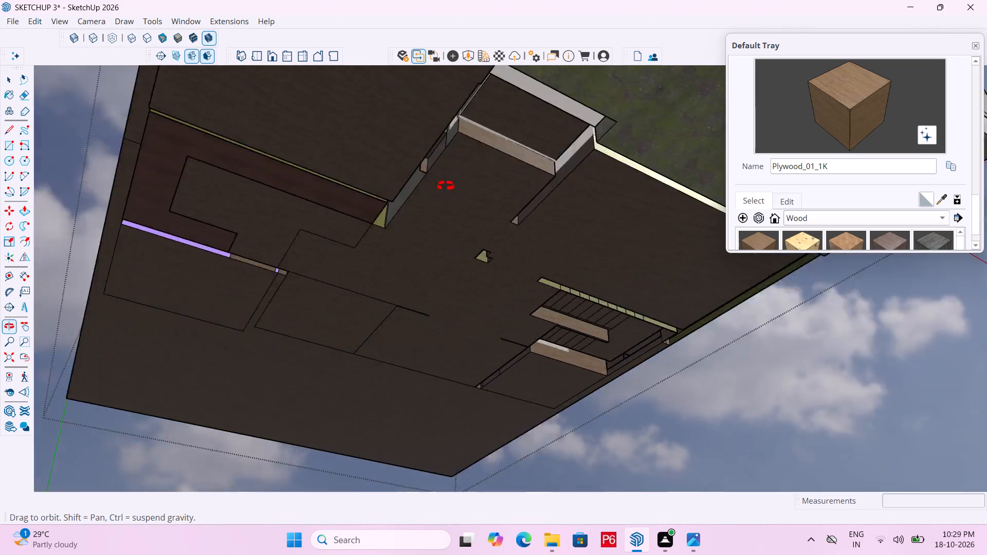
{"action": "middle_click_drag", "start_coordinate": [446, 186], "coordinate": [375, 236]}
{"action": "scroll", "coordinate": [370, 239], "scroll_direction": "down", "scroll_amount": 2}
{"action": "scroll", "coordinate": [265, 212], "scroll_direction": "down", "scroll_amount": 7}
{"action": "middle_click_drag", "start_coordinate": [273, 216], "coordinate": [249, 160]}
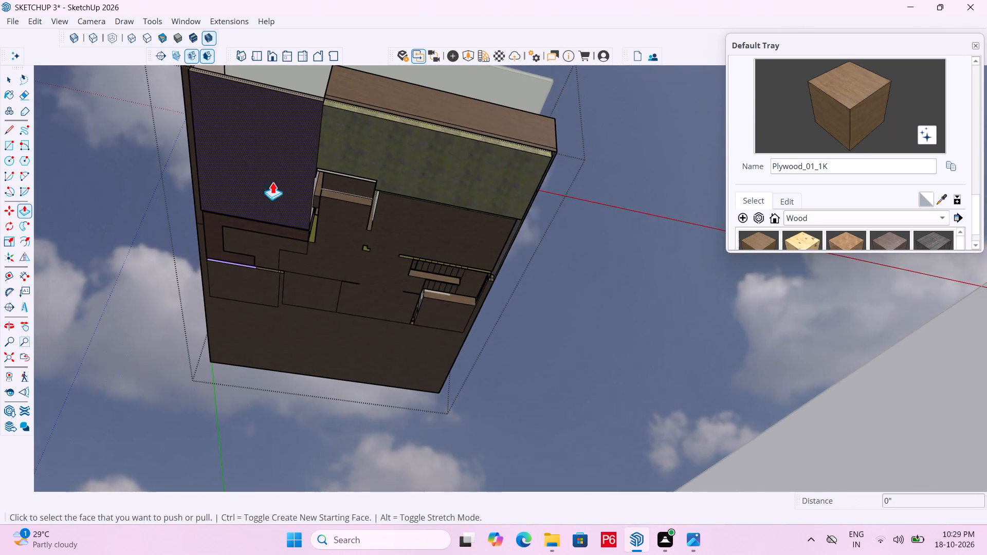
{"action": "scroll", "coordinate": [414, 345], "scroll_direction": "up", "scroll_amount": 1}
{"action": "middle_click_drag", "start_coordinate": [414, 318], "coordinate": [400, 250]}
{"action": "scroll", "coordinate": [426, 405], "scroll_direction": "up", "scroll_amount": 6}
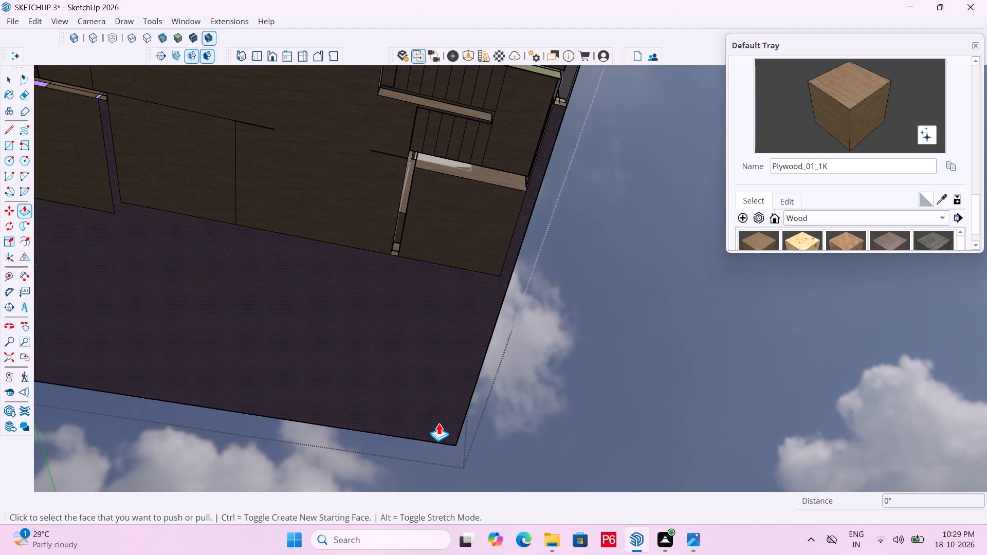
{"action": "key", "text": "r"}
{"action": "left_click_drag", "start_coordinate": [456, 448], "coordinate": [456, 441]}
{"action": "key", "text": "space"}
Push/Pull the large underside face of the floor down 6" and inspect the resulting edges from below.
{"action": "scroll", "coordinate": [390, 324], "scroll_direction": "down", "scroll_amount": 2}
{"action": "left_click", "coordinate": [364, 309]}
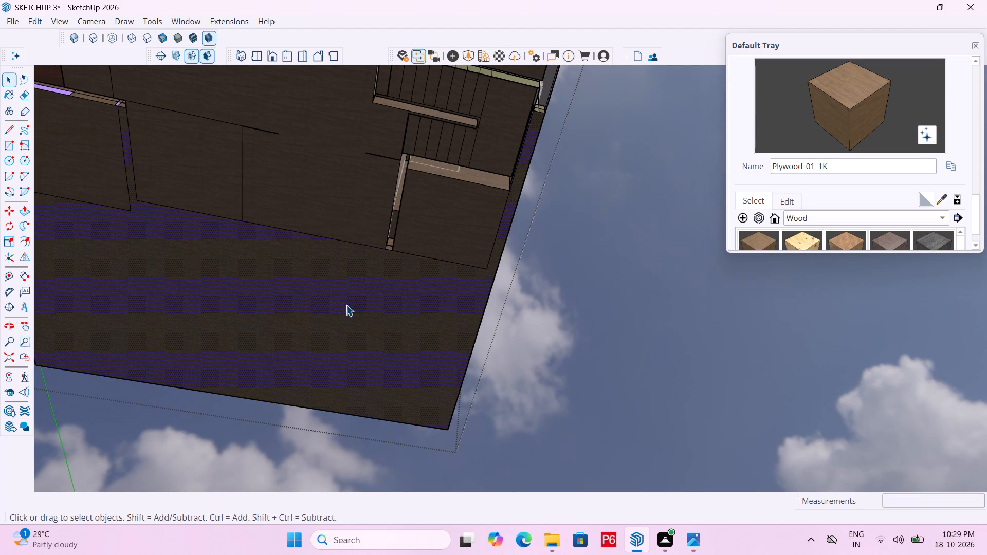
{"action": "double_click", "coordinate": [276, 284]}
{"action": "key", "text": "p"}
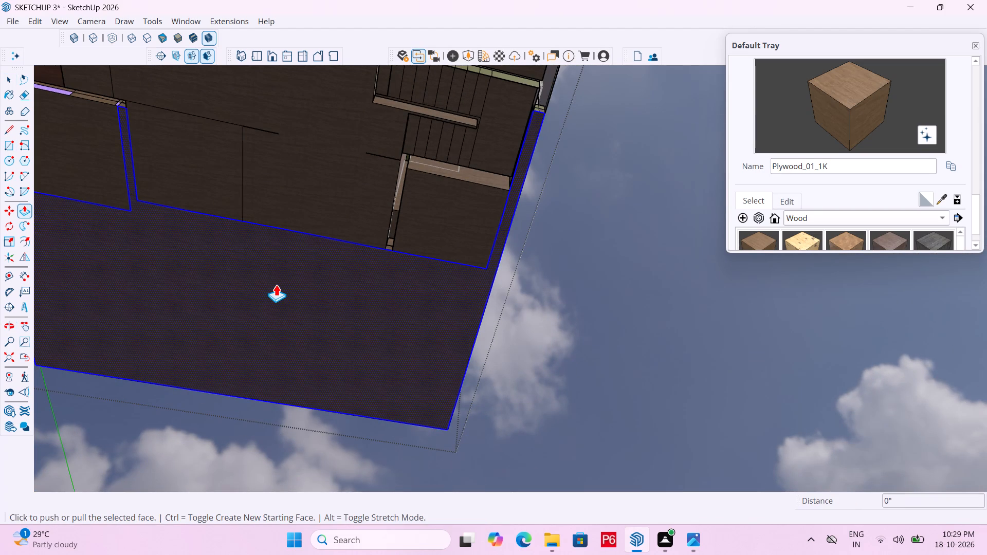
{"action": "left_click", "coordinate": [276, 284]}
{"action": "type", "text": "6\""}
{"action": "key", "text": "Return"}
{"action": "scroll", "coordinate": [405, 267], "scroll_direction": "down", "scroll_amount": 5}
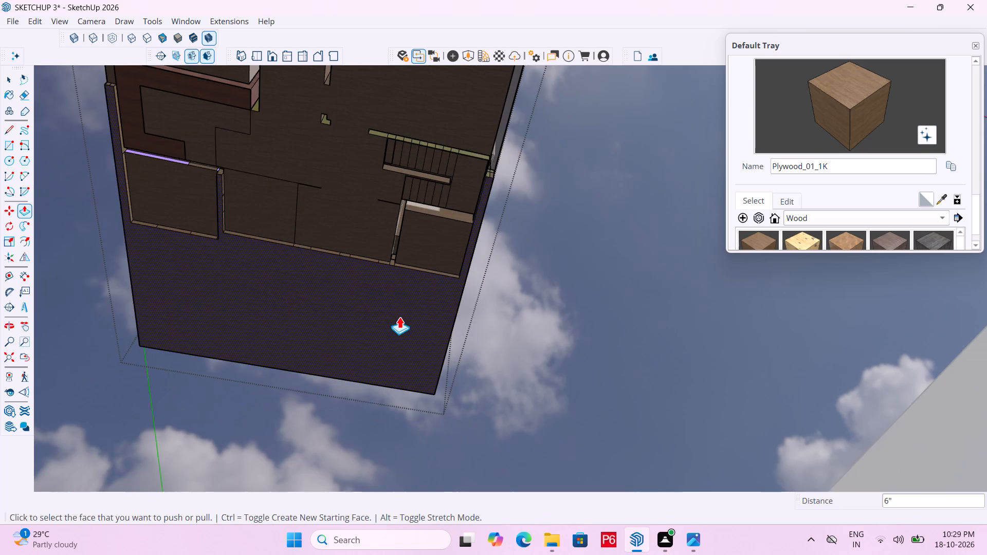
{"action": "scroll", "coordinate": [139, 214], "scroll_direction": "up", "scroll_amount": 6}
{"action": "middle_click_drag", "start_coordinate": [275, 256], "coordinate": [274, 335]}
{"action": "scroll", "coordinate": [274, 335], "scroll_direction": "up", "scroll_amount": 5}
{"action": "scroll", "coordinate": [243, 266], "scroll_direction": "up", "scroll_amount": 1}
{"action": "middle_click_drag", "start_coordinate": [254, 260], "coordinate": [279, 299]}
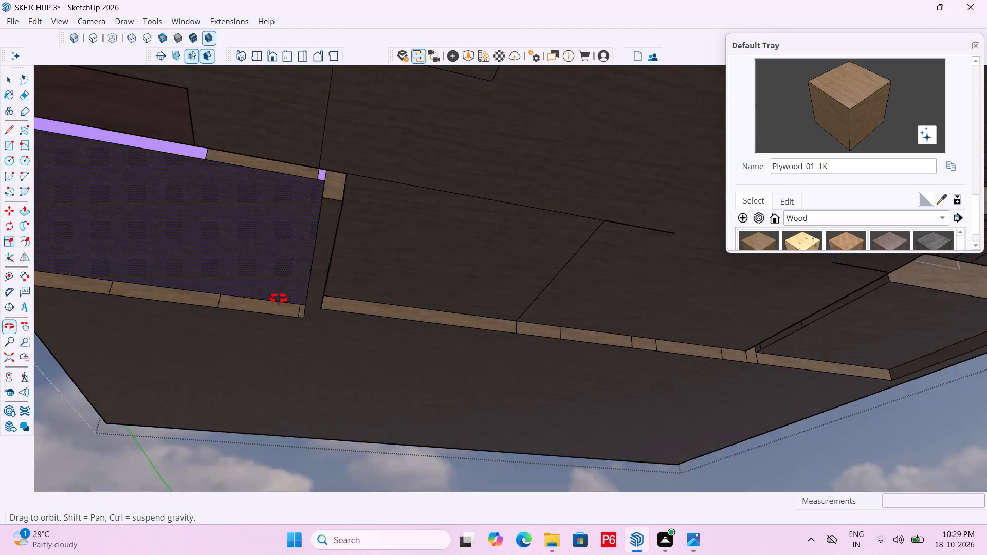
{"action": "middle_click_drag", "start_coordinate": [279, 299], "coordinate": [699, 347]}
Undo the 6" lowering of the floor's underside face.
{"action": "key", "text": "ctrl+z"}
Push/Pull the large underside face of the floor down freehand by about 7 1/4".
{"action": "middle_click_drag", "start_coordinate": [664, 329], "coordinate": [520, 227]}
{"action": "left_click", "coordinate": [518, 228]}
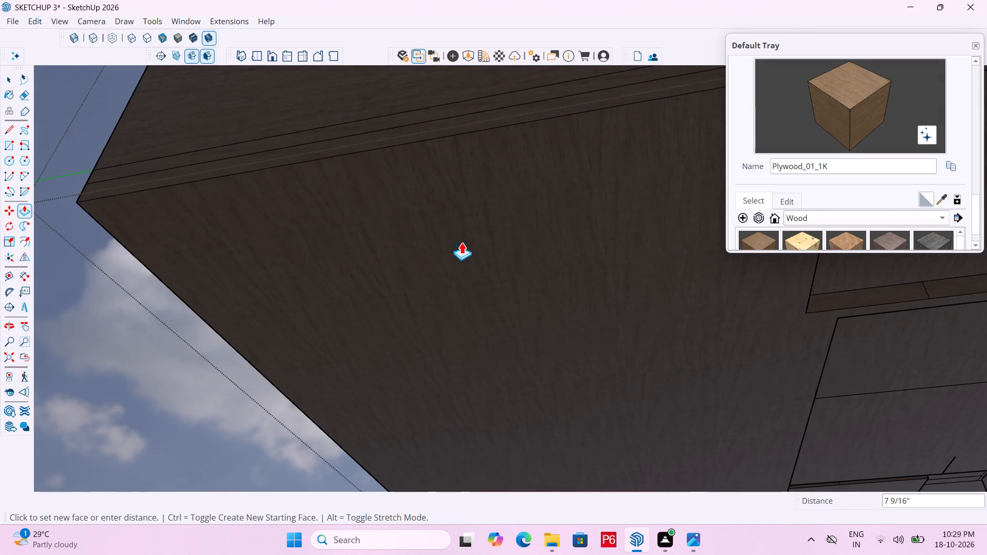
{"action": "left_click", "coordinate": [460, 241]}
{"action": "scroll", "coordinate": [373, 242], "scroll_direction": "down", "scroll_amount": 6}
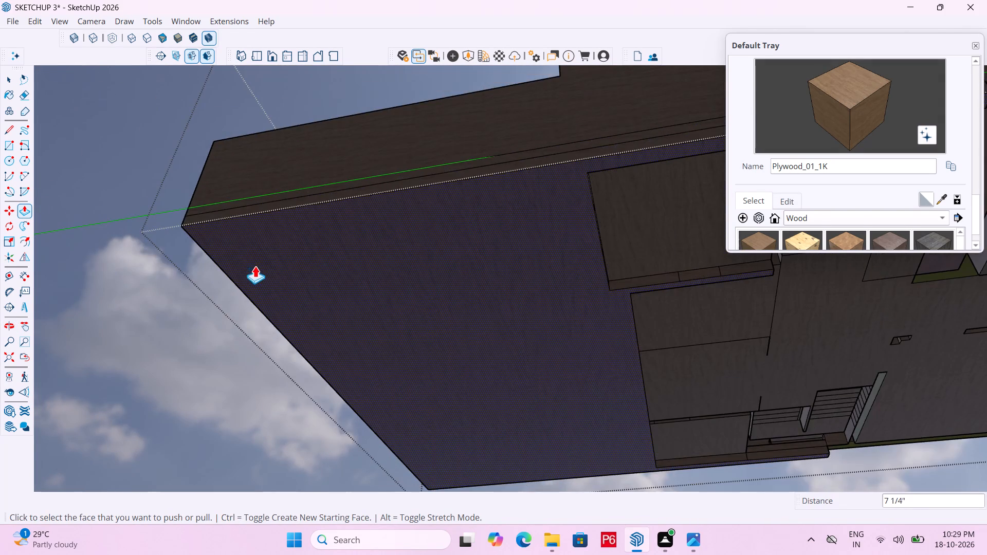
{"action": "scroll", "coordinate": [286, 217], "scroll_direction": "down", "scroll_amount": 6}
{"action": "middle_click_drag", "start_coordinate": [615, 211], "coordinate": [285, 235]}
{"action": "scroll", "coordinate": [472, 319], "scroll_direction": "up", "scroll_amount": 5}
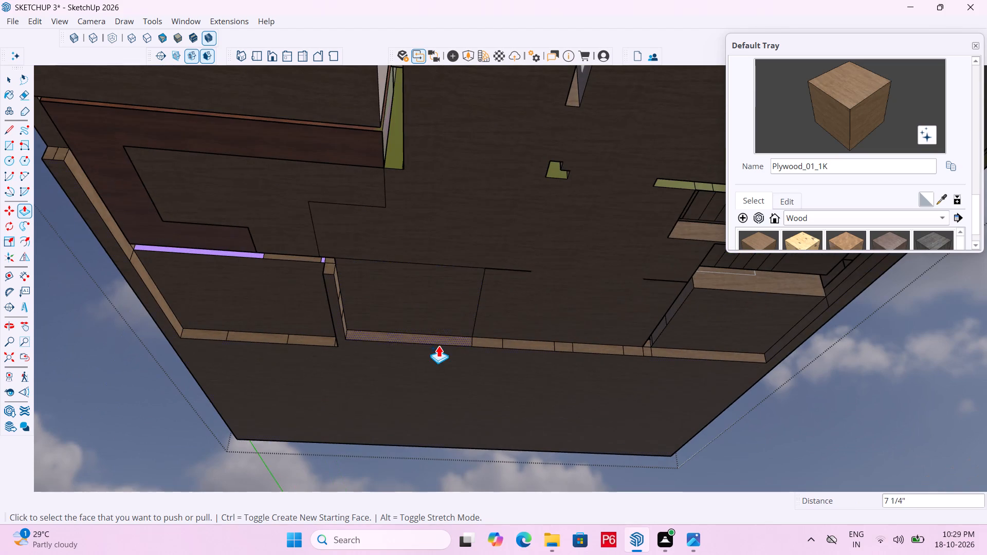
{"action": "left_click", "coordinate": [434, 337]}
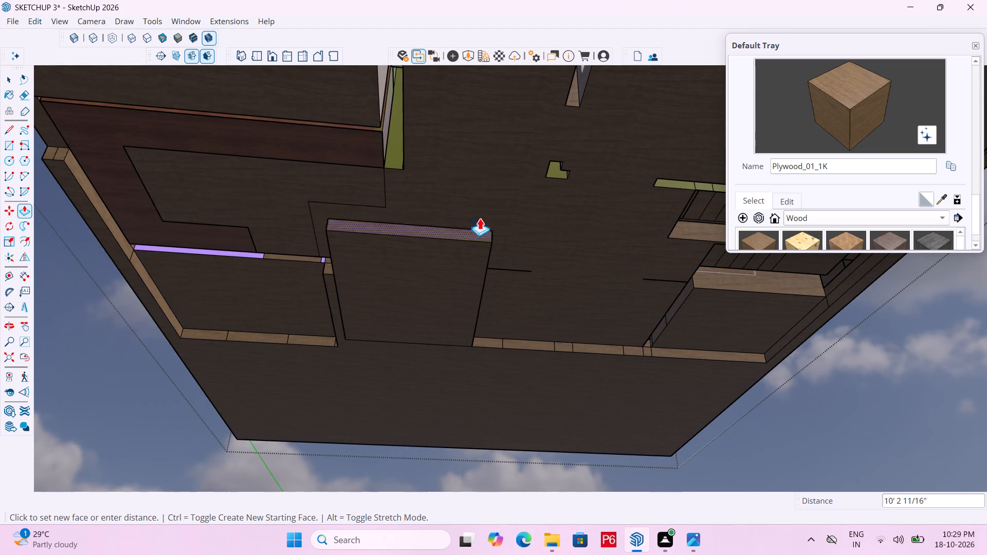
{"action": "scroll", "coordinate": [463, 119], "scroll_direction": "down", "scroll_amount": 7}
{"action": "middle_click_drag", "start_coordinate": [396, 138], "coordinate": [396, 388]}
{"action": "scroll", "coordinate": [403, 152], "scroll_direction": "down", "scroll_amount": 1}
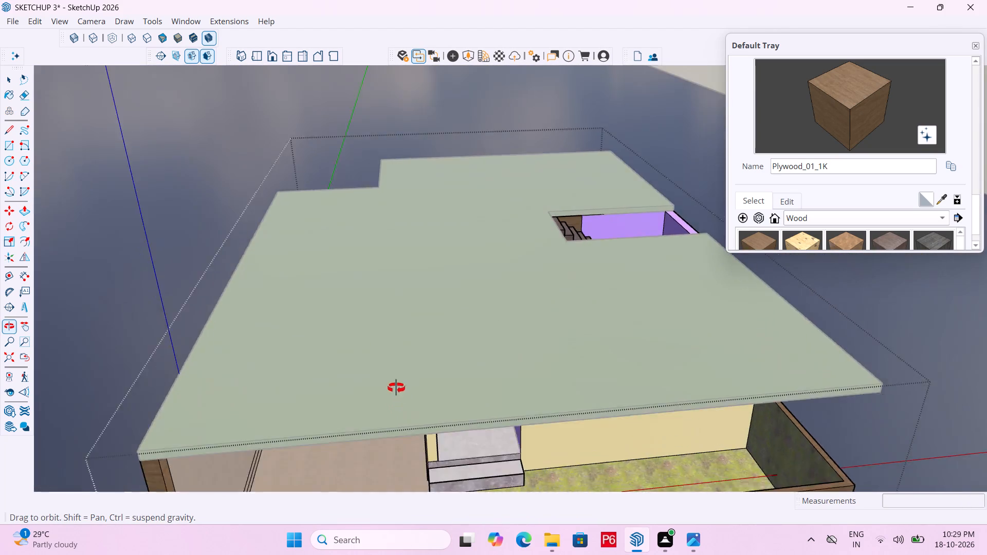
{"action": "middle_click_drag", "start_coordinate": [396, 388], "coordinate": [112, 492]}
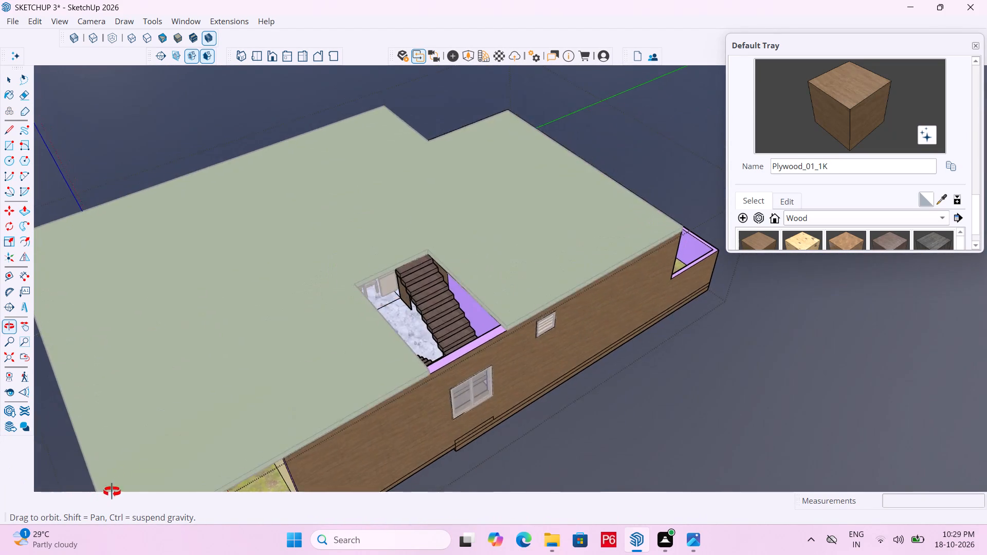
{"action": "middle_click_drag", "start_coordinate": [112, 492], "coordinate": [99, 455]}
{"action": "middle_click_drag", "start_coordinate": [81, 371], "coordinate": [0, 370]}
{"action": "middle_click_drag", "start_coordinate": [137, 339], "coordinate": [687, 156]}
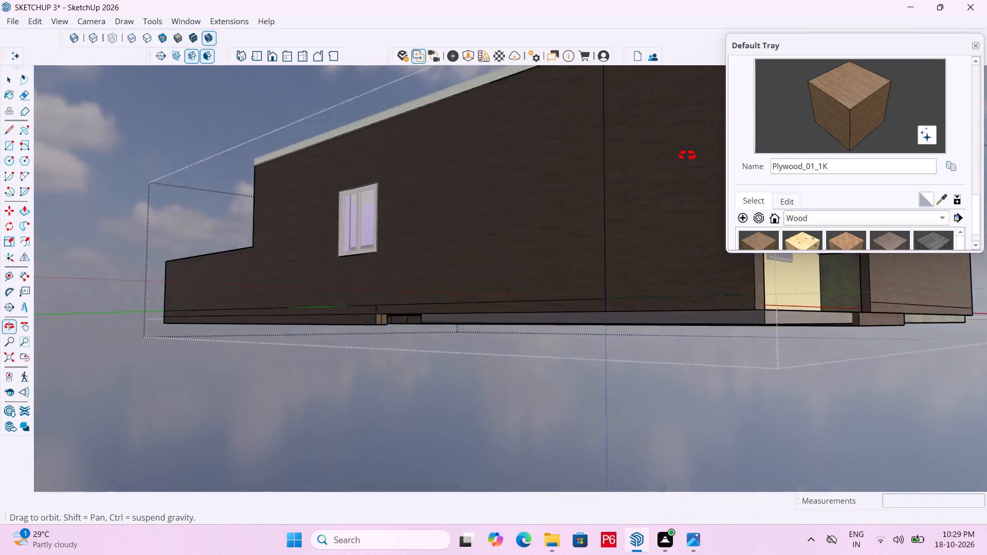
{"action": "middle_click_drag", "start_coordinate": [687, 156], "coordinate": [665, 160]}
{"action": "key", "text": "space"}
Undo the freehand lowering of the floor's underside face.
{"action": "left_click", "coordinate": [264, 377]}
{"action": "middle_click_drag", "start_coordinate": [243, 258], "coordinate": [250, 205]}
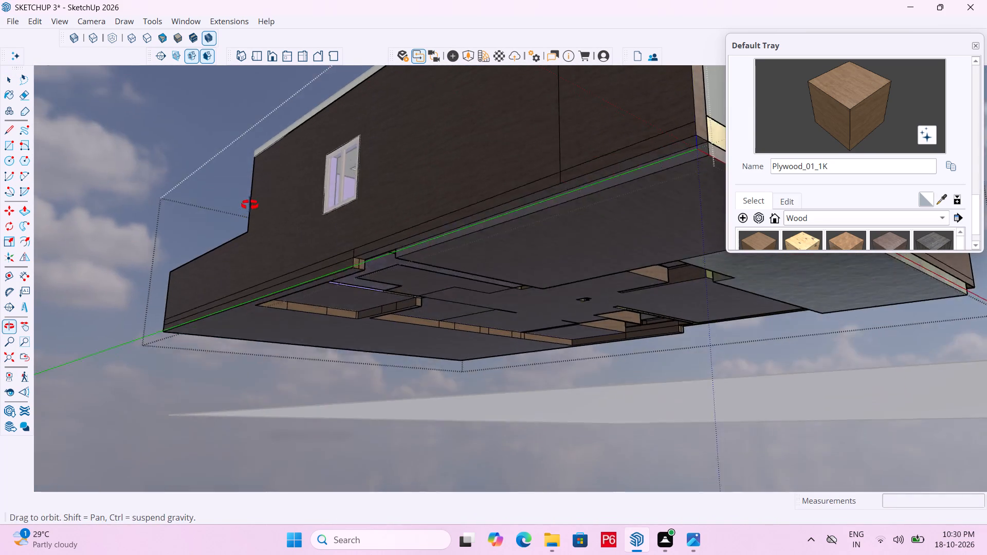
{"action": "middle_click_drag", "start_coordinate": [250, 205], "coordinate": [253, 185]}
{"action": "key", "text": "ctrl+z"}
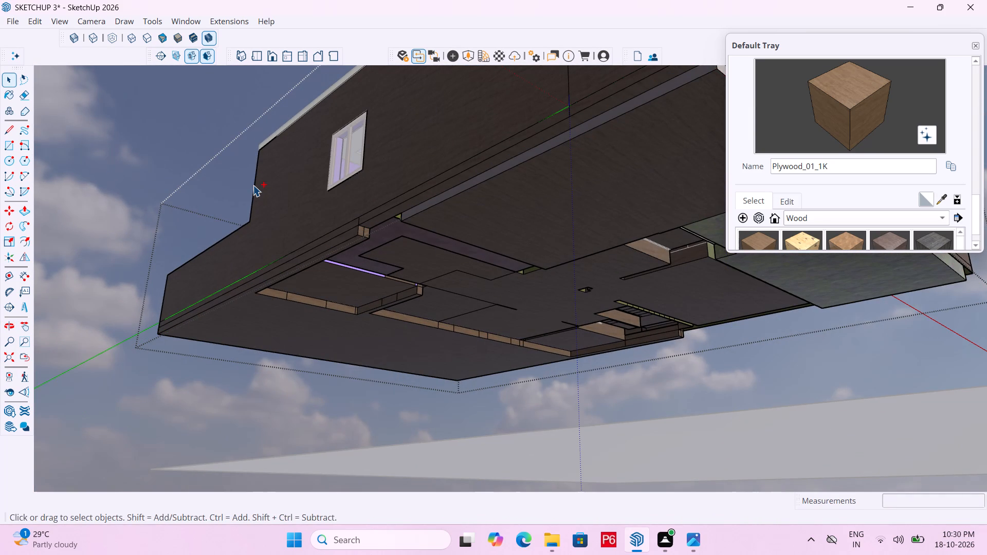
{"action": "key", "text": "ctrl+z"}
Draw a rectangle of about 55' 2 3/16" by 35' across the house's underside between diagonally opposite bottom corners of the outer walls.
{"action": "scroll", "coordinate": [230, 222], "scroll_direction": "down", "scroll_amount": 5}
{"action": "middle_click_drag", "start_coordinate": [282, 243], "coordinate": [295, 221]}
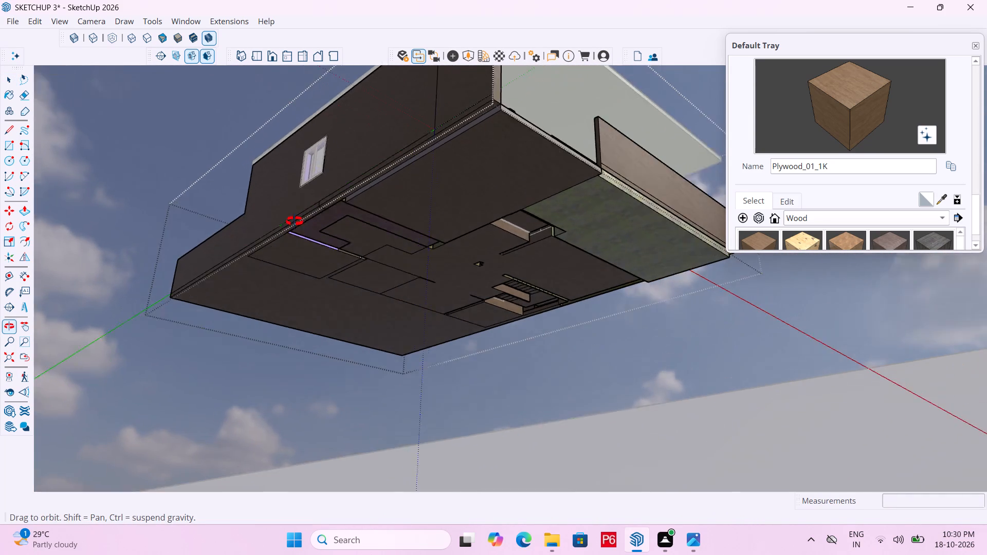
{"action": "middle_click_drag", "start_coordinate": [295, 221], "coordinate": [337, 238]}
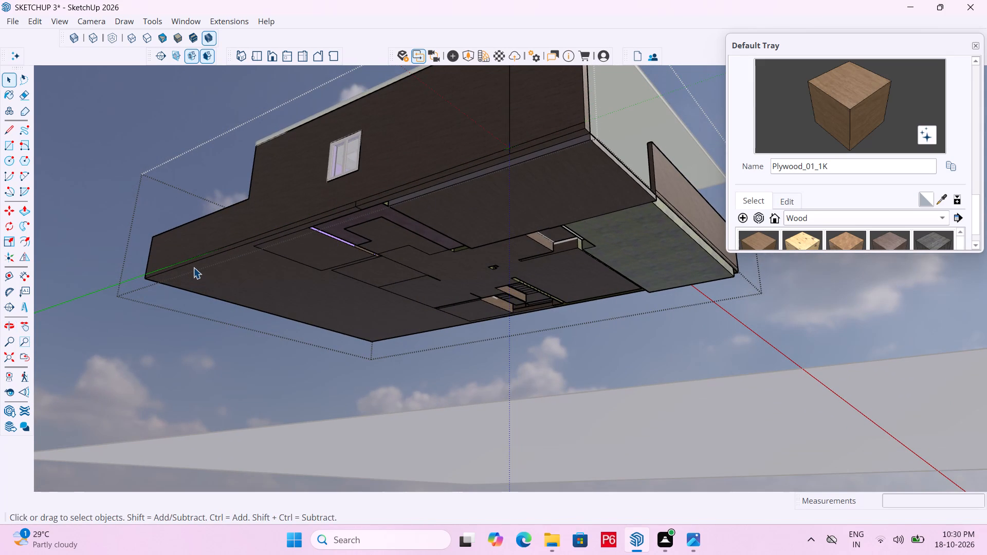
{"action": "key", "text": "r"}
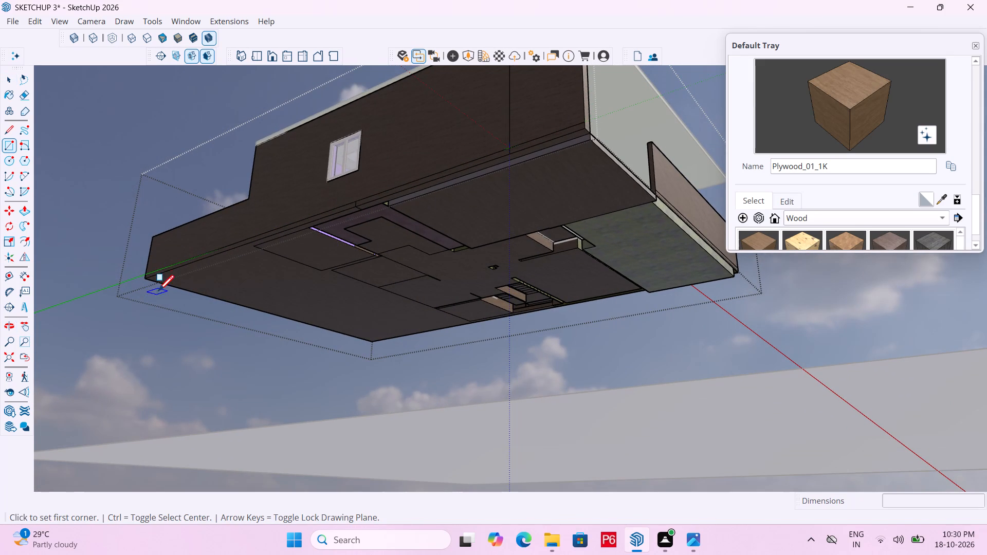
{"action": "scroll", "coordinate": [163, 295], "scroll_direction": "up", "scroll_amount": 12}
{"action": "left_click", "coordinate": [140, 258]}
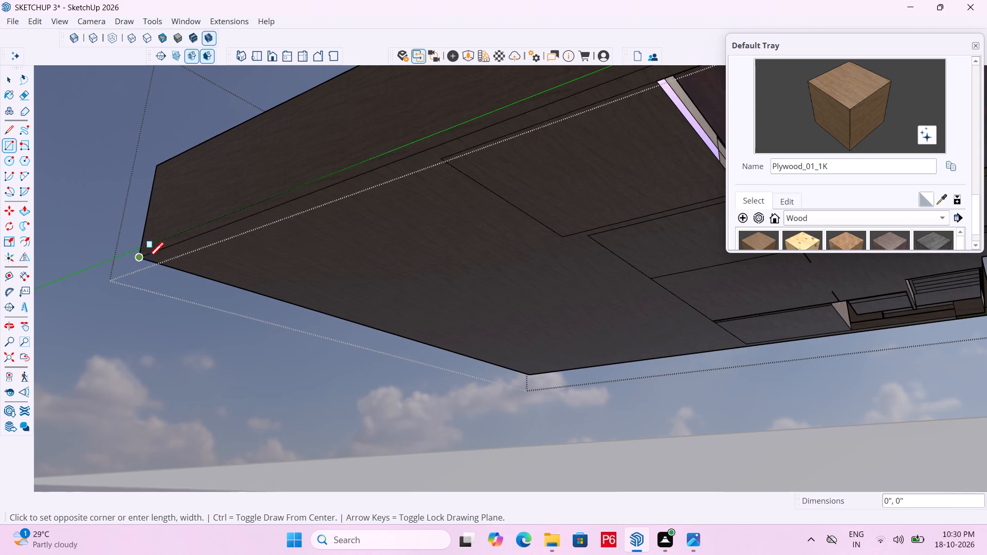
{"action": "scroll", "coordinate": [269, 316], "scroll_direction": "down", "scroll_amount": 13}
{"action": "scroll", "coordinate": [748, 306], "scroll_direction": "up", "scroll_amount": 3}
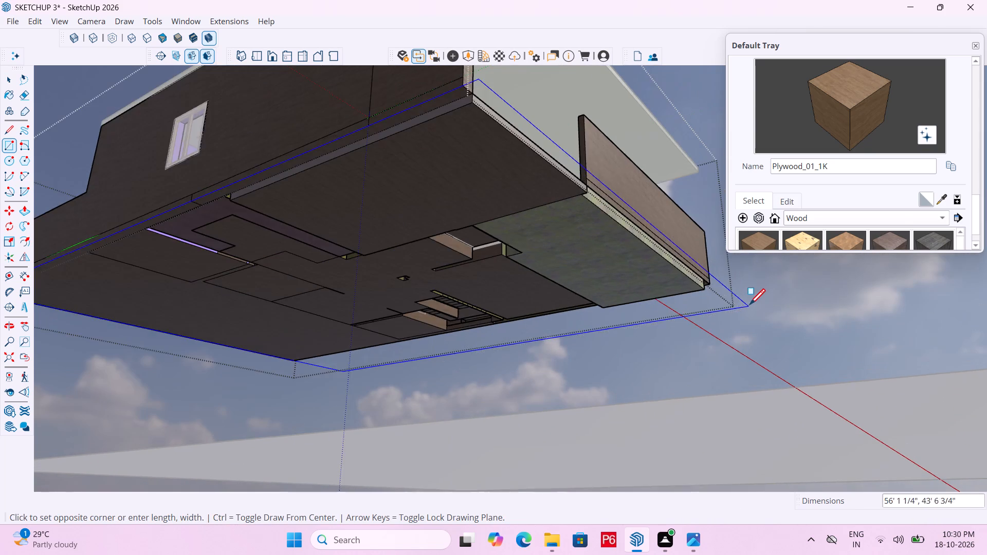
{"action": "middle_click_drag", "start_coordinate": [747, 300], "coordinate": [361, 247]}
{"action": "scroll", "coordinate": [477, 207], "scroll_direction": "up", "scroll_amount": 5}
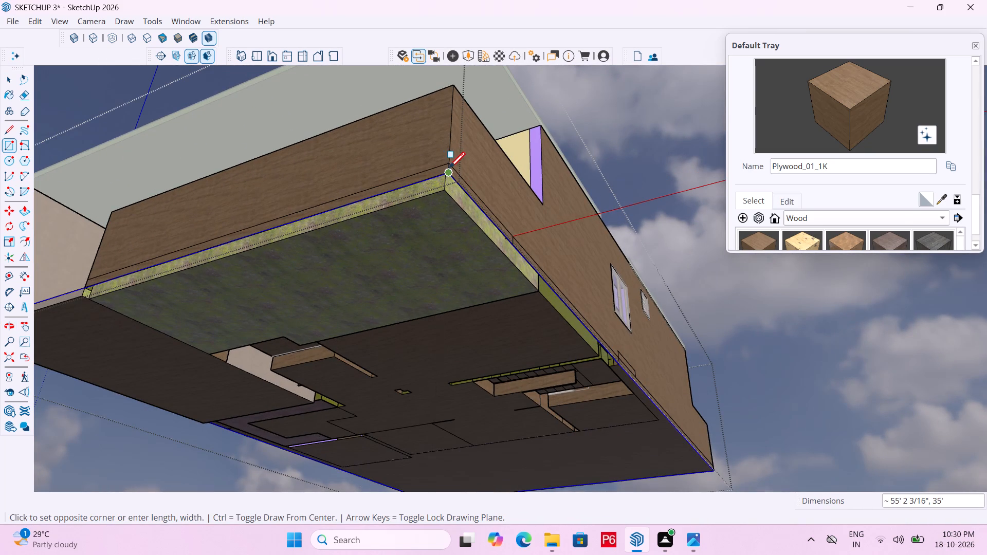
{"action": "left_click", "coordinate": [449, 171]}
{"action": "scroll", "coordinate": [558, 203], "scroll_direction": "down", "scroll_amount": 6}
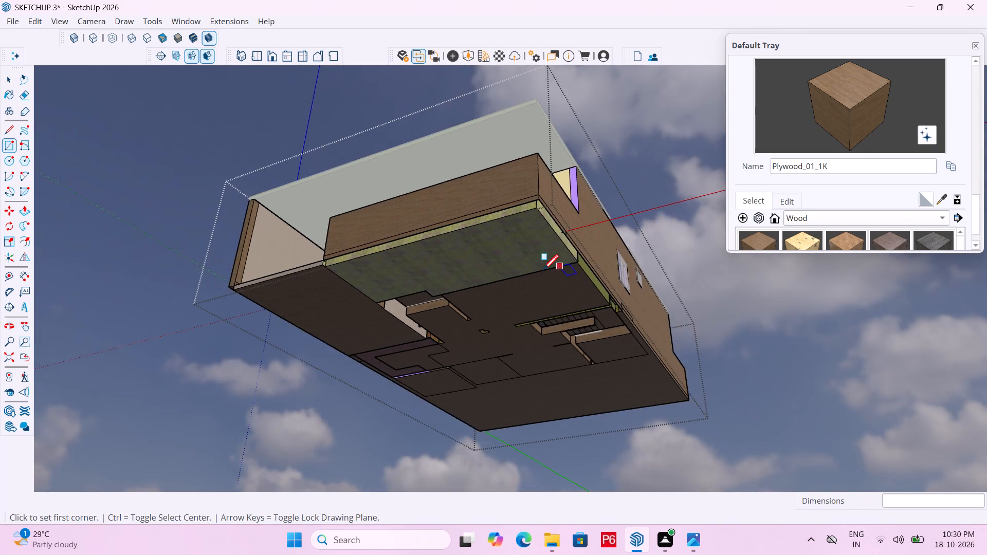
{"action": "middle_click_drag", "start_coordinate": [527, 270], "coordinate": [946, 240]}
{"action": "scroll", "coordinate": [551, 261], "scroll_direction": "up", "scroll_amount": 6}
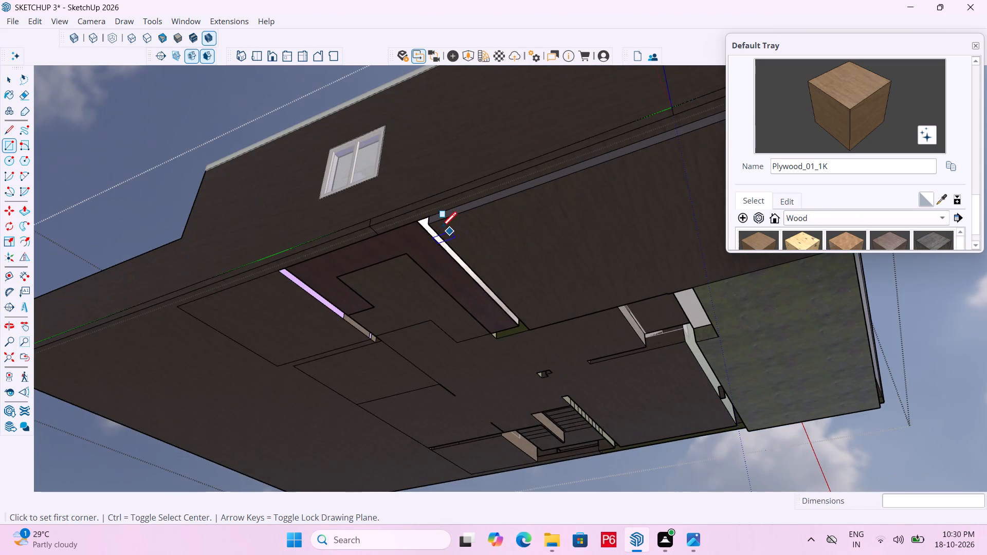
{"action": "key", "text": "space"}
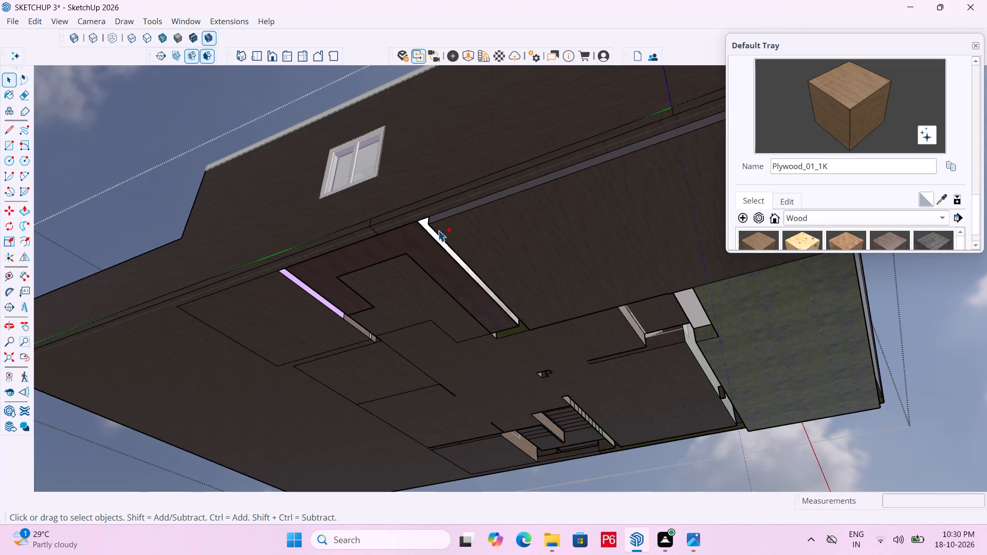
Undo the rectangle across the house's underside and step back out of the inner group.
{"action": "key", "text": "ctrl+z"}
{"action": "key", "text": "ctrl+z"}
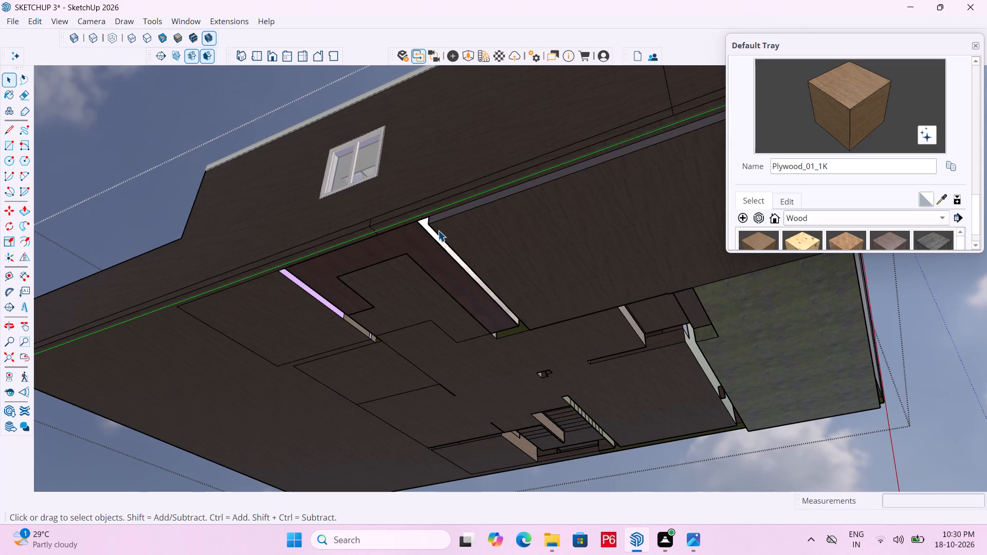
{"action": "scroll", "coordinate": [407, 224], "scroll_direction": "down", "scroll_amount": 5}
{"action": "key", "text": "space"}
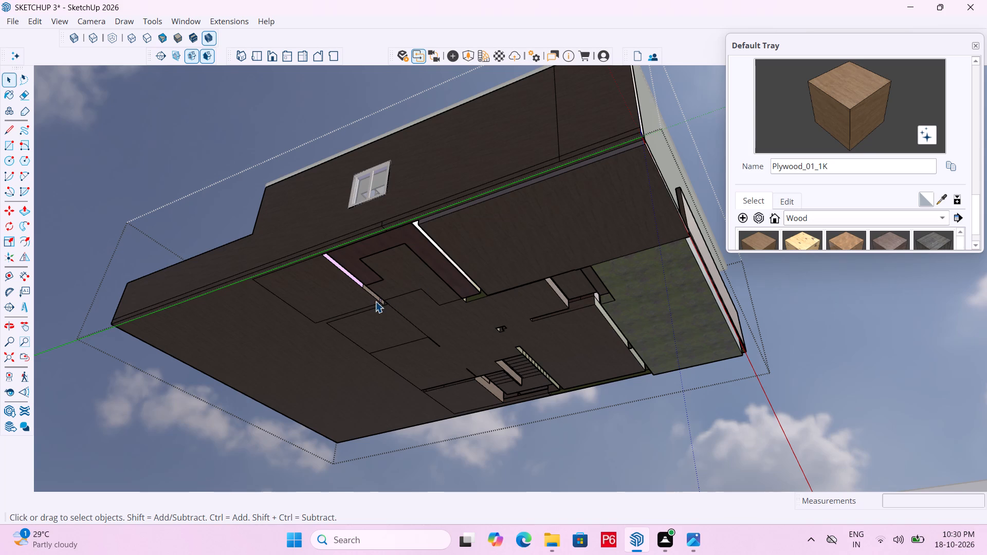
Draw a rectangle of about 8' 7 13/16" by 5' 5 3/8" on the underside of the lawn and make it a group.
{"action": "middle_click_drag", "start_coordinate": [329, 307], "coordinate": [472, 221]}
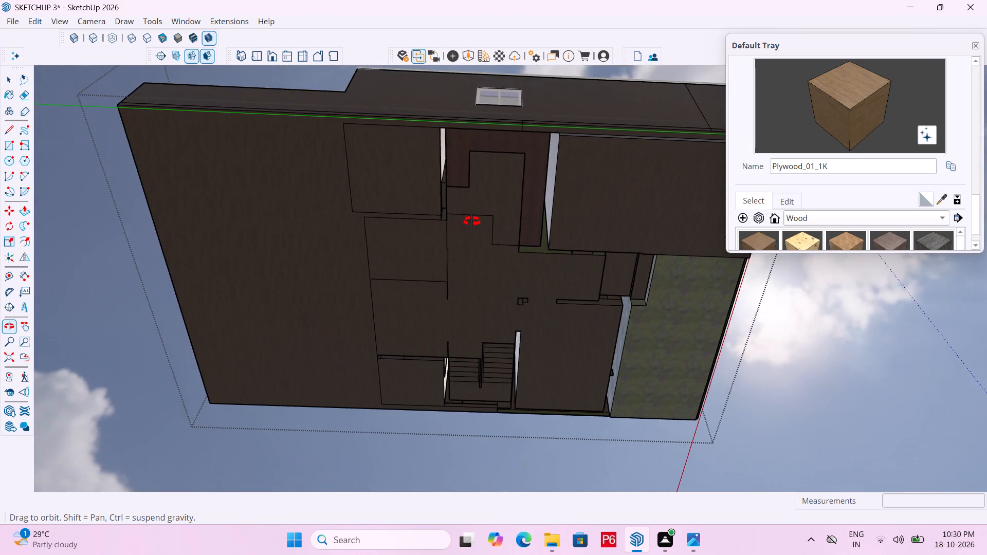
{"action": "middle_click_drag", "start_coordinate": [472, 221], "coordinate": [74, 266]}
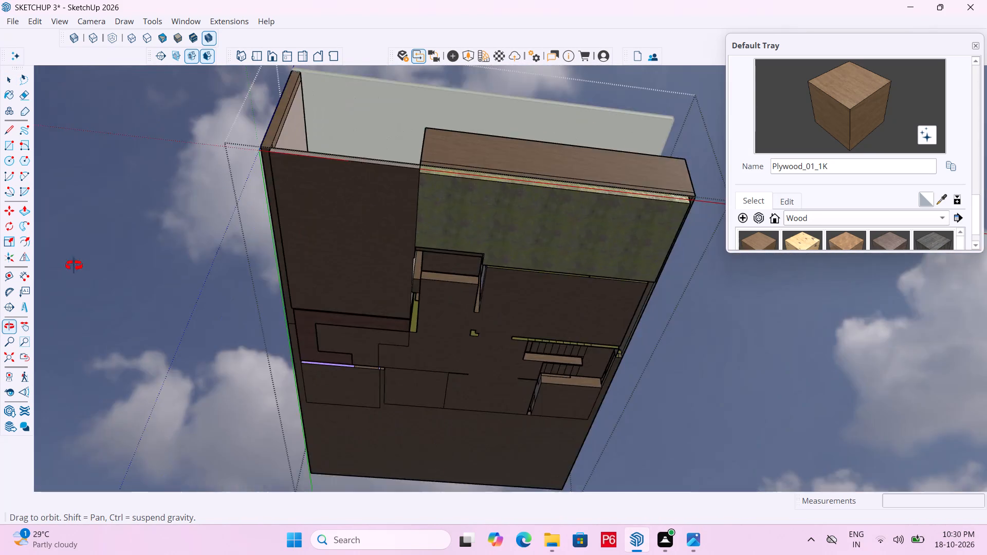
{"action": "middle_click_drag", "start_coordinate": [74, 266], "coordinate": [73, 322]}
{"action": "middle_click_drag", "start_coordinate": [304, 316], "coordinate": [60, 297]}
{"action": "scroll", "coordinate": [143, 343], "scroll_direction": "up", "scroll_amount": 2}
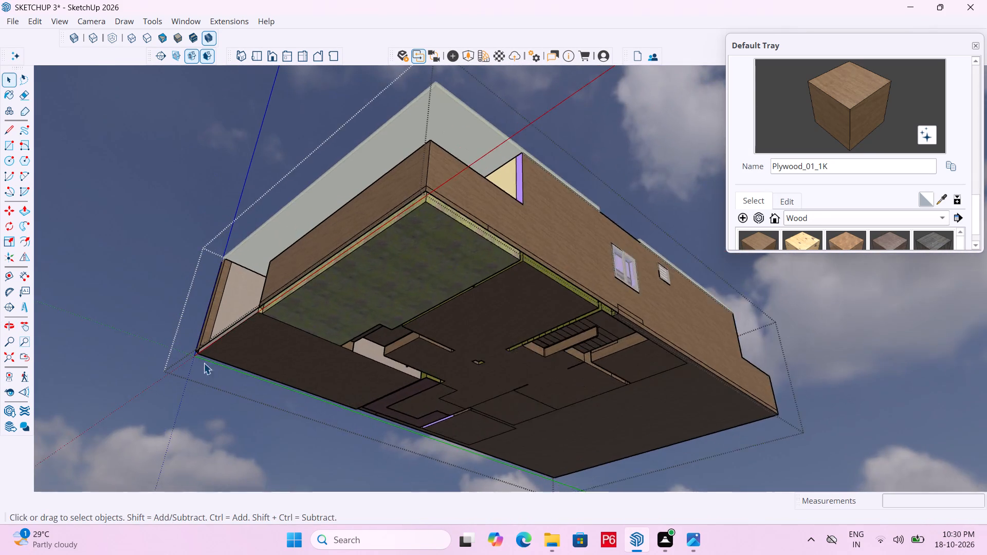
{"action": "scroll", "coordinate": [204, 363], "scroll_direction": "up", "scroll_amount": 7}
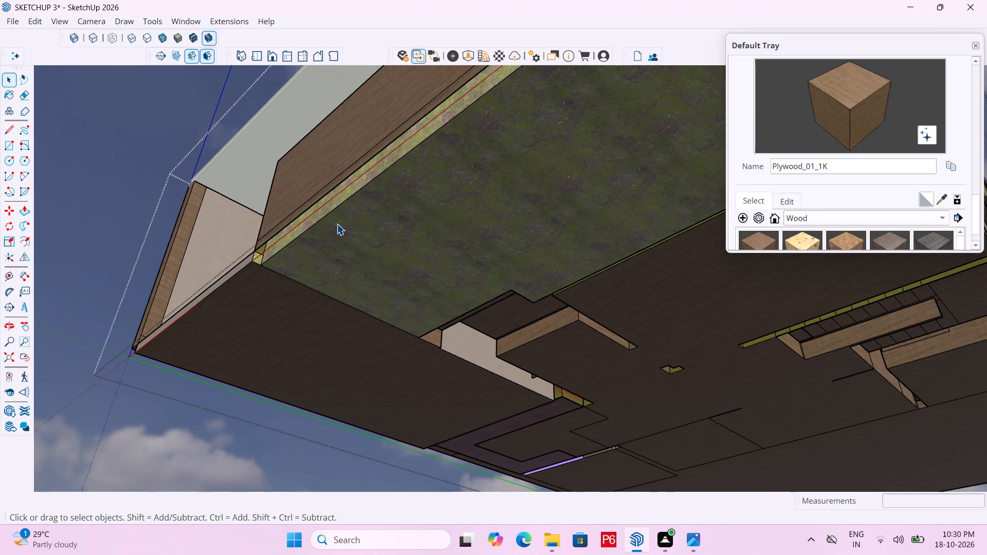
{"action": "key", "text": "r"}
{"action": "left_click_drag", "start_coordinate": [343, 233], "coordinate": [360, 223]}
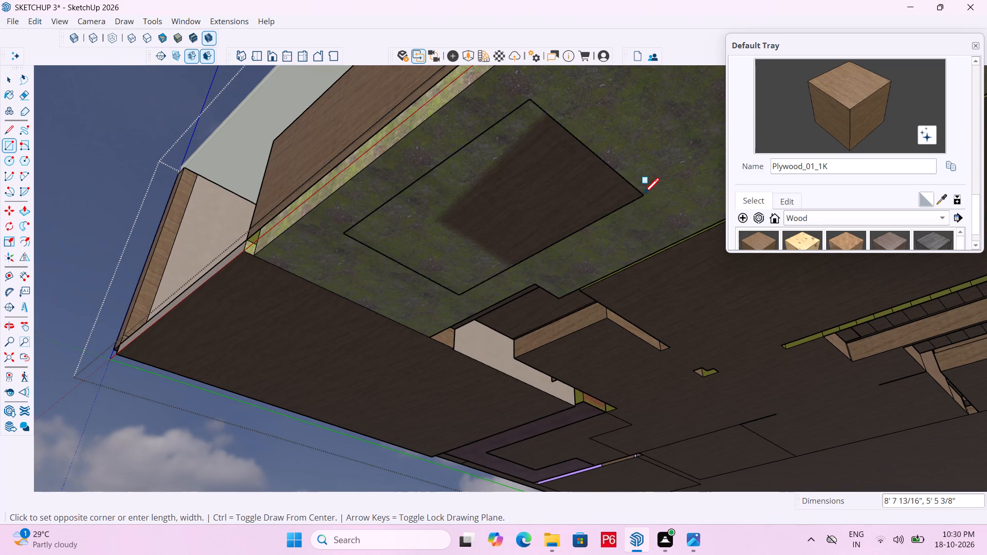
{"action": "left_click", "coordinate": [644, 195]}
{"action": "key", "text": "space"}
{"action": "double_click", "coordinate": [547, 188]}
{"action": "right_click", "coordinate": [547, 188]}
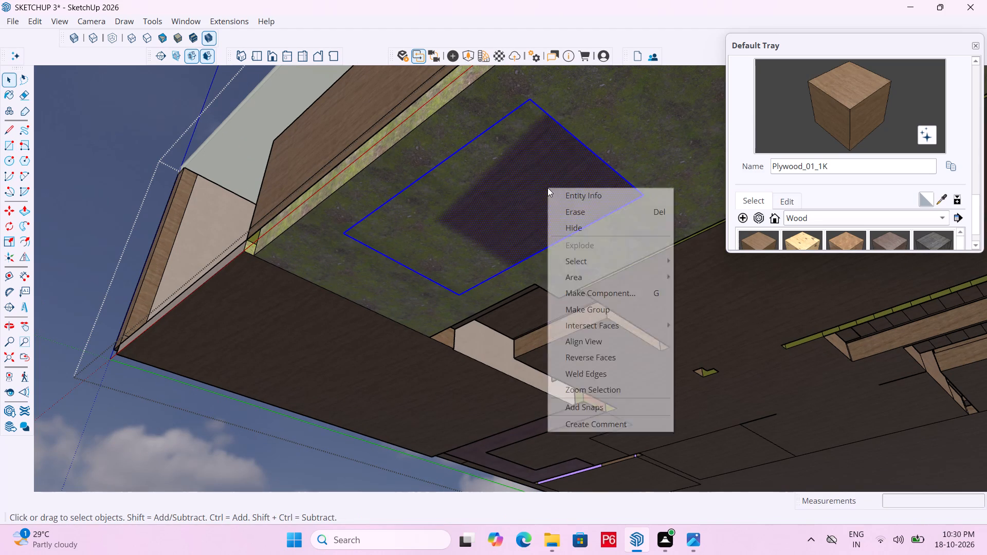
{"action": "left_click", "coordinate": [609, 313]}
Open the new rectangle group and Push/Pull its face down 6" into a slab.
{"action": "key", "text": "space"}
{"action": "double_click", "coordinate": [528, 218]}
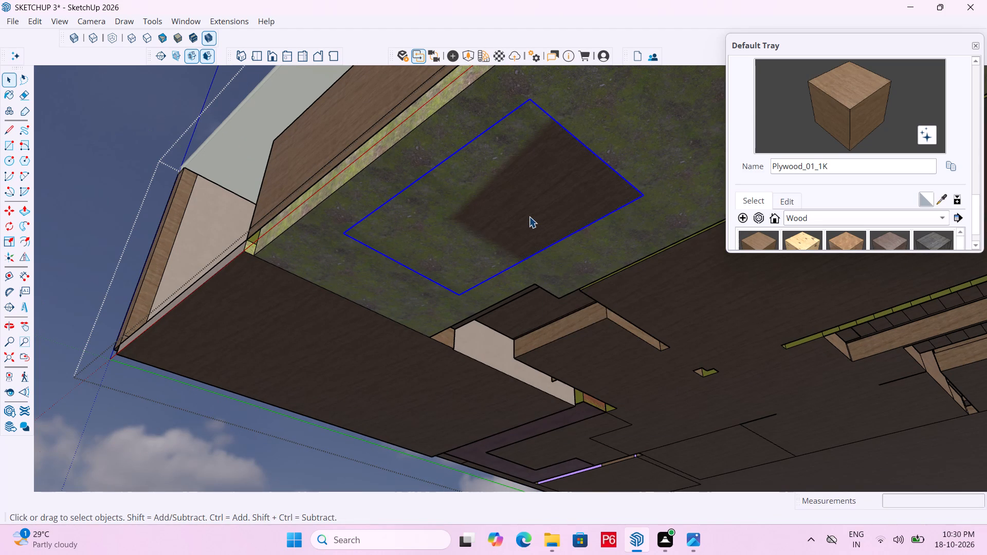
{"action": "left_click", "coordinate": [527, 193]}
{"action": "key", "text": "p"}
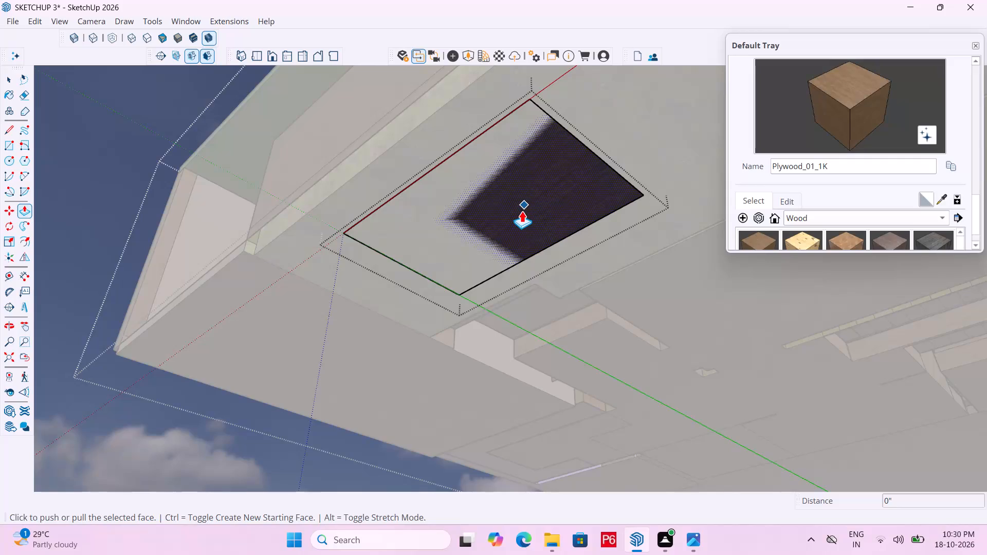
{"action": "left_click", "coordinate": [507, 181]}
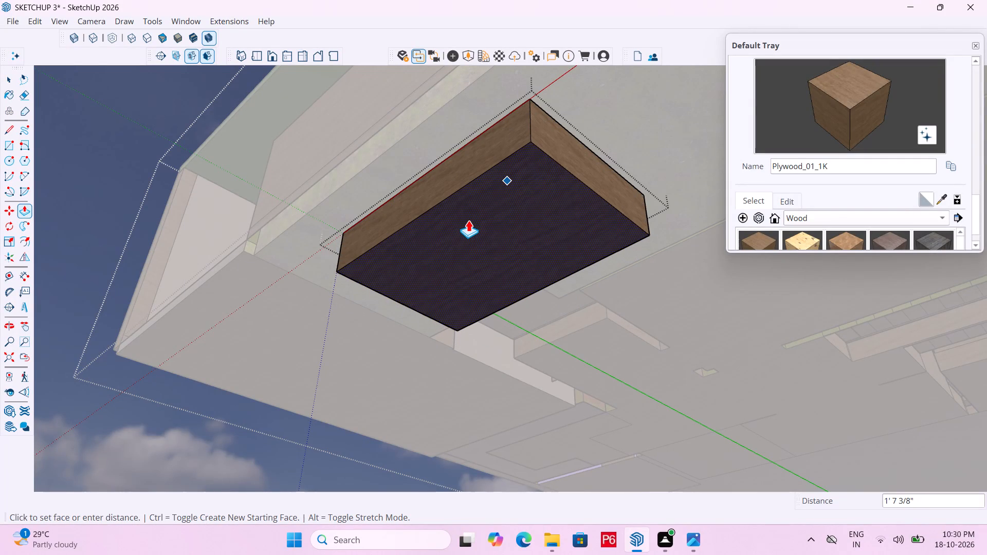
{"action": "type", "text": "6\""}
{"action": "key", "text": "Return"}
Push/Pull two adjacent side faces of the slab outward by about 1' 10 1/8" and 10' 7 3/8" towards the house's outer edges.
{"action": "middle_click_drag", "start_coordinate": [444, 200], "coordinate": [577, 290]}
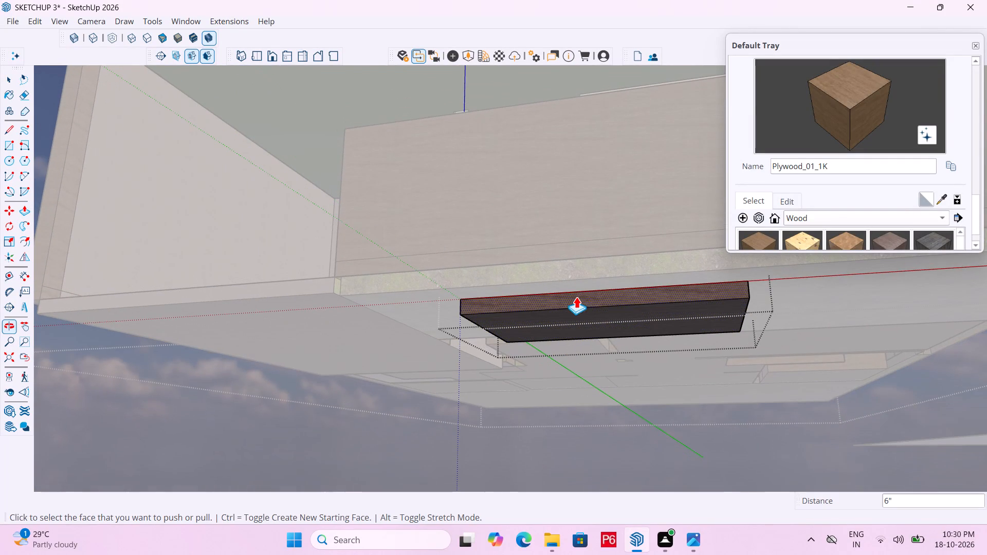
{"action": "left_click", "coordinate": [578, 293]}
{"action": "left_click", "coordinate": [536, 190]}
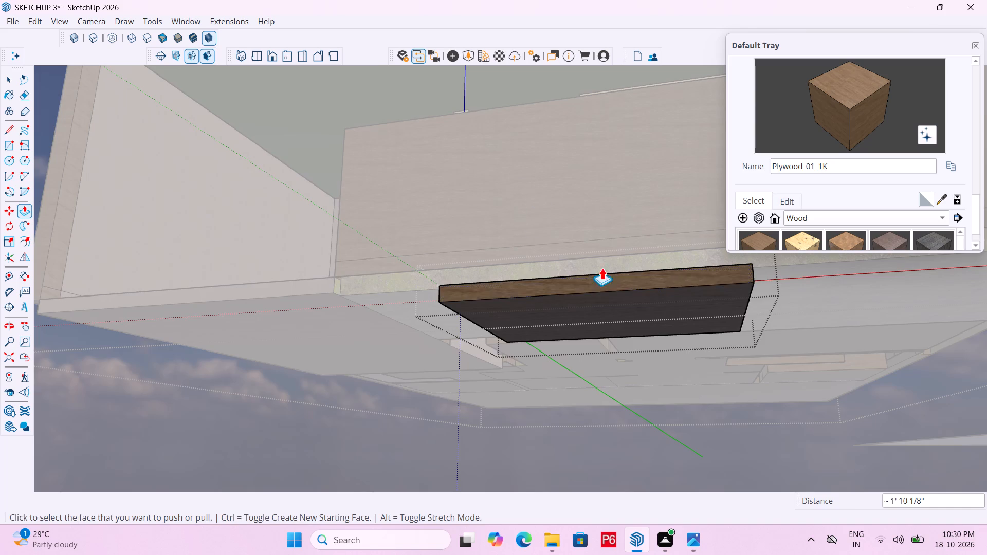
{"action": "middle_click_drag", "start_coordinate": [702, 277], "coordinate": [327, 260]}
{"action": "left_click", "coordinate": [341, 275]}
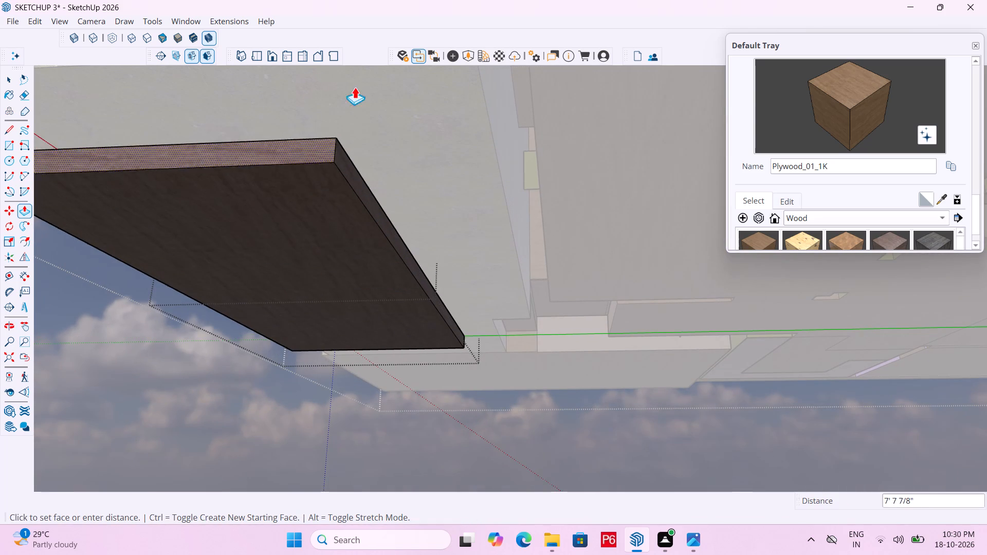
{"action": "scroll", "coordinate": [385, 109], "scroll_direction": "down", "scroll_amount": 11}
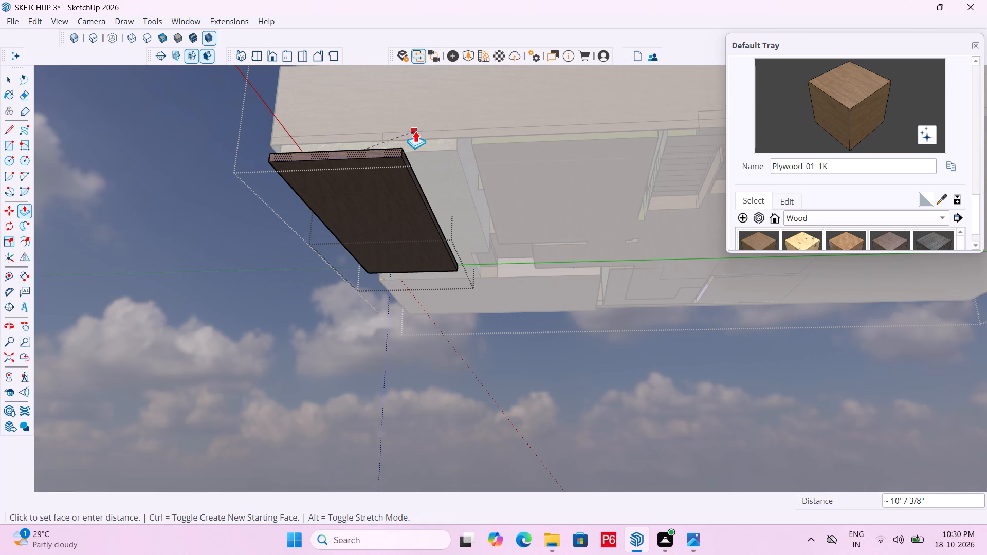
{"action": "left_click", "coordinate": [416, 131]}
Push/Pull the slab's long side face about 47' 10 3/4" along the green axis to the house's far end.
{"action": "middle_click_drag", "start_coordinate": [473, 197], "coordinate": [258, 241]}
{"action": "scroll", "coordinate": [336, 267], "scroll_direction": "up", "scroll_amount": 2}
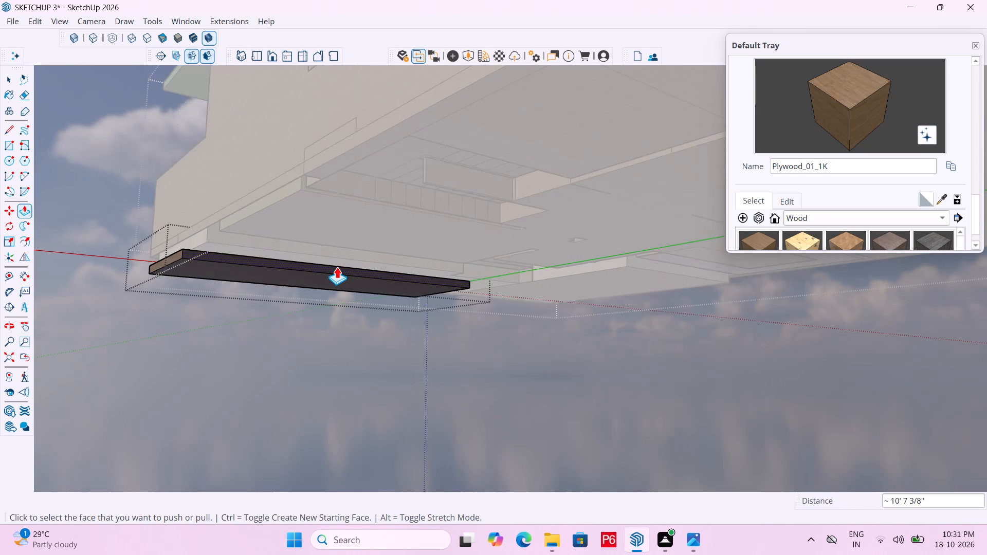
{"action": "scroll", "coordinate": [337, 267], "scroll_direction": "up", "scroll_amount": 2}
{"action": "left_click", "coordinate": [339, 268]}
{"action": "scroll", "coordinate": [688, 311], "scroll_direction": "down", "scroll_amount": 6}
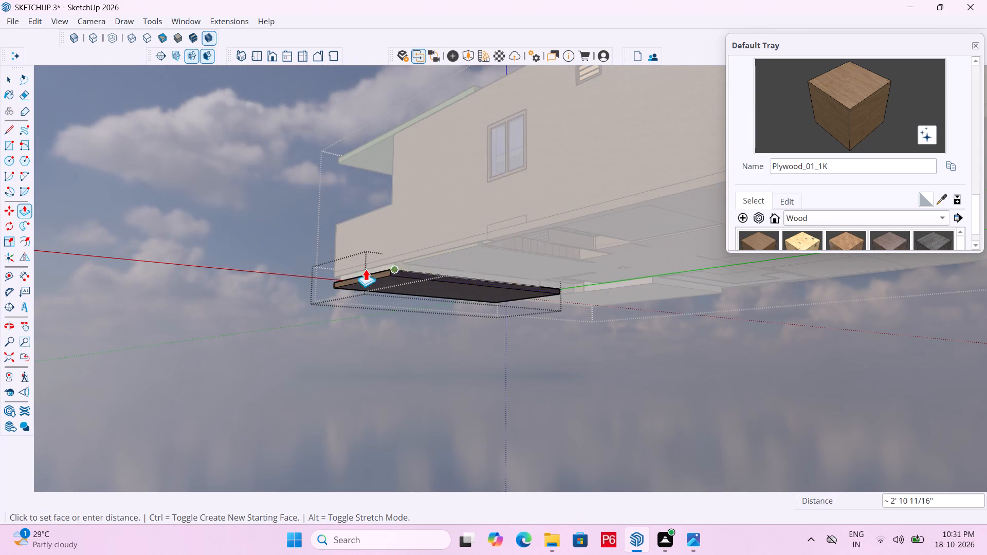
{"action": "scroll", "coordinate": [348, 269], "scroll_direction": "down", "scroll_amount": 12}
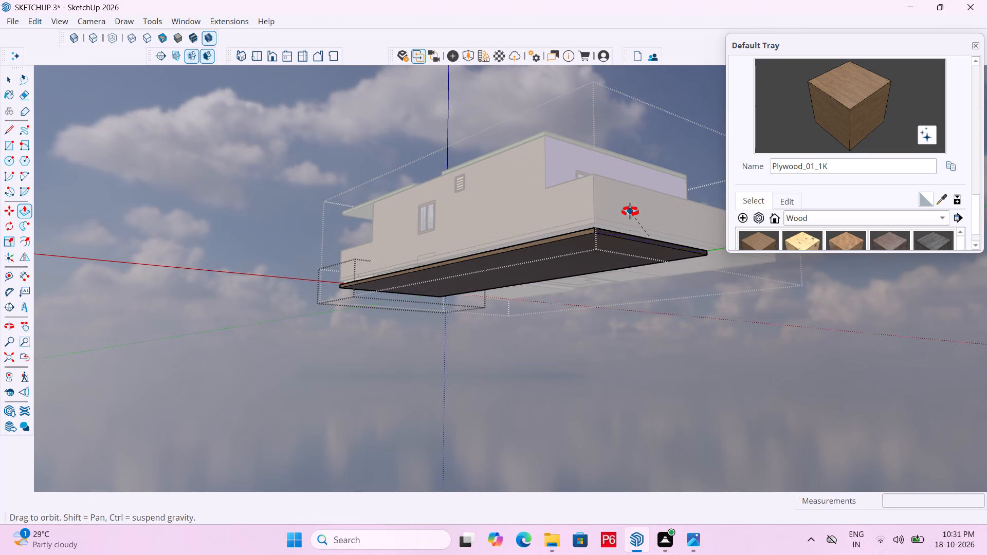
{"action": "middle_click", "coordinate": [630, 212]}
{"action": "middle_click_drag", "start_coordinate": [692, 230], "coordinate": [136, 250]}
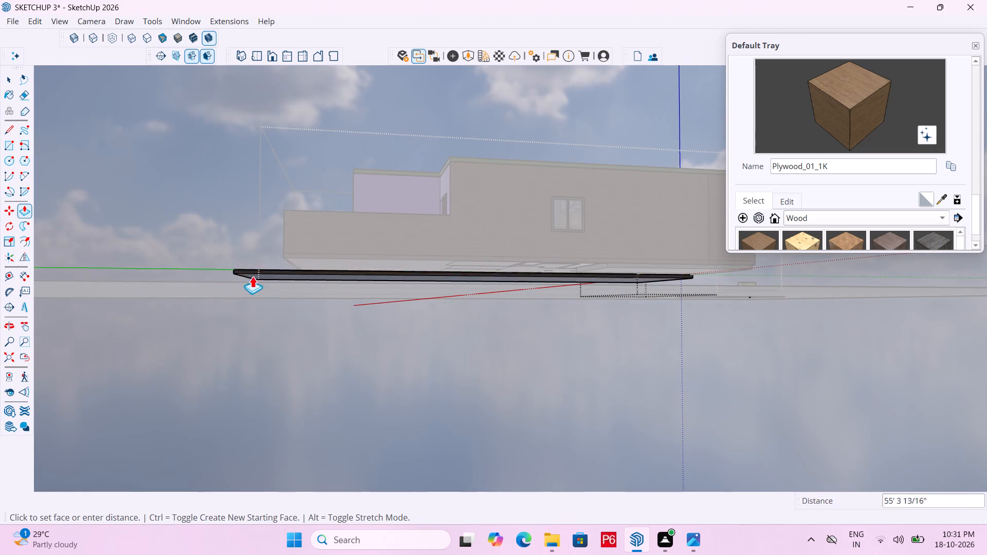
{"action": "middle_click_drag", "start_coordinate": [299, 239], "coordinate": [640, 314]}
{"action": "left_click", "coordinate": [554, 317]}
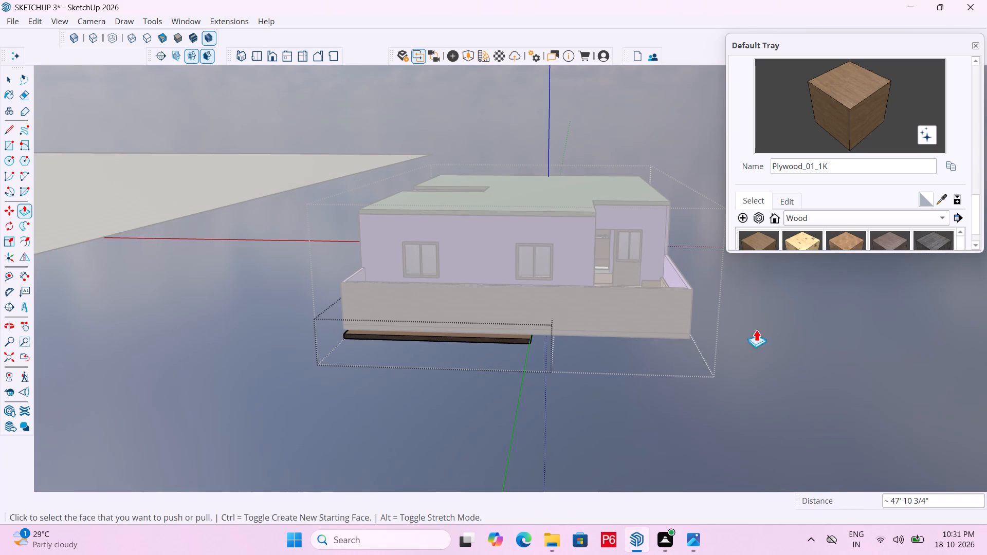
Push/Pull the slab's remaining side face about 15' 8 13/16" to cover the house's full width, and exit the slab group.
{"action": "middle_click_drag", "start_coordinate": [718, 322], "coordinate": [328, 228]}
{"action": "scroll", "coordinate": [328, 228], "scroll_direction": "up", "scroll_amount": 13}
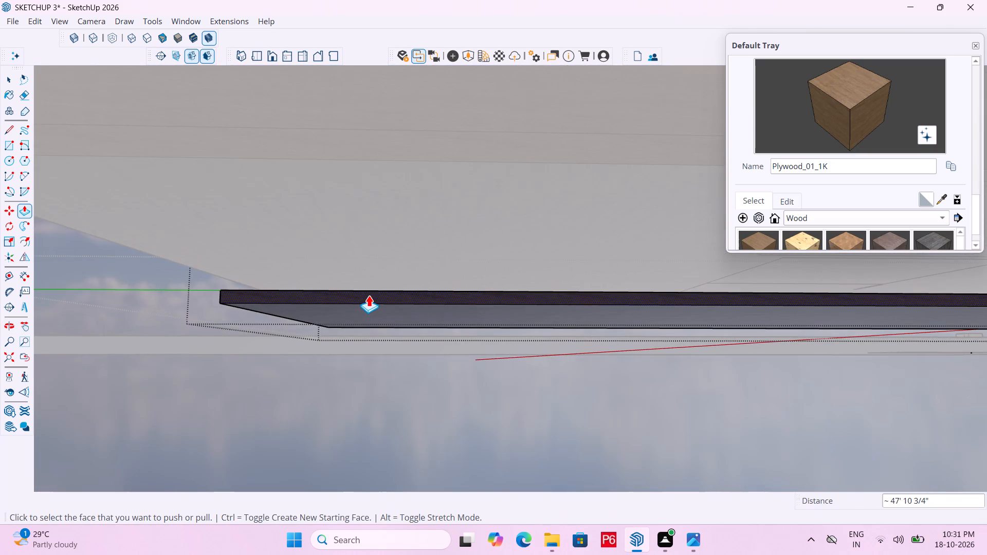
{"action": "left_click", "coordinate": [369, 295]}
{"action": "scroll", "coordinate": [308, 141], "scroll_direction": "down", "scroll_amount": 7}
{"action": "scroll", "coordinate": [417, 172], "scroll_direction": "down", "scroll_amount": 5}
{"action": "left_click", "coordinate": [342, 128]}
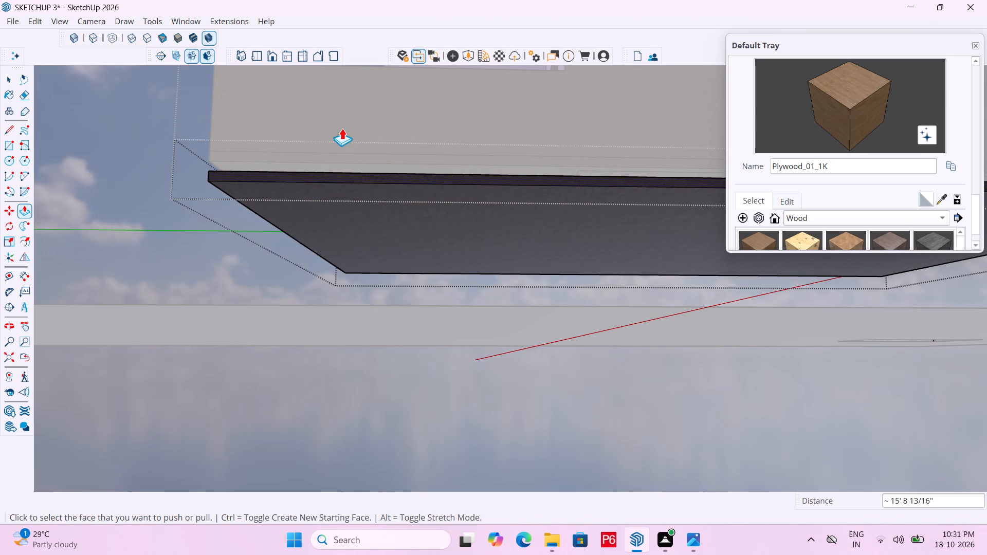
{"action": "scroll", "coordinate": [247, 162], "scroll_direction": "down", "scroll_amount": 1}
{"action": "middle_click_drag", "start_coordinate": [243, 164], "coordinate": [321, 245]}
{"action": "scroll", "coordinate": [214, 246], "scroll_direction": "down", "scroll_amount": 2}
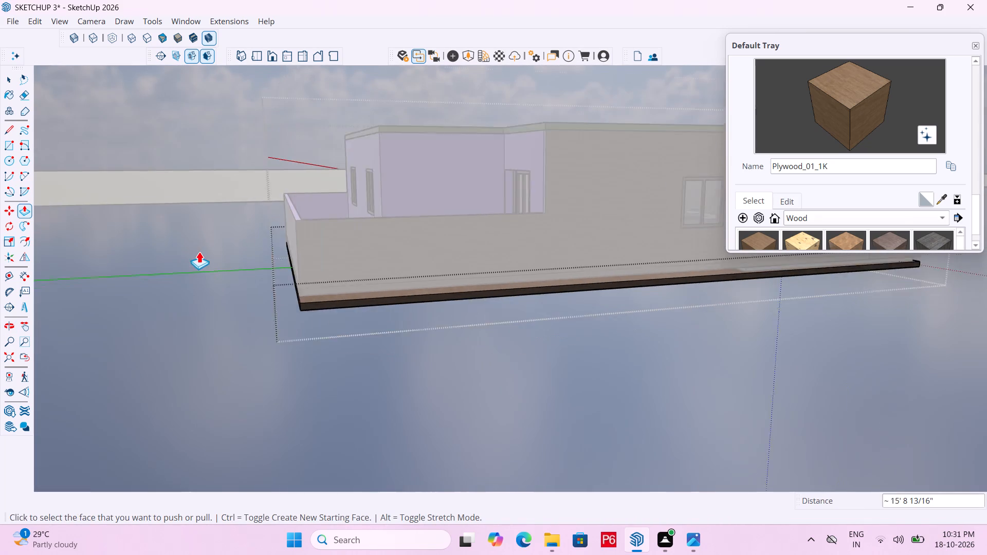
{"action": "scroll", "coordinate": [199, 251], "scroll_direction": "down", "scroll_amount": 3}
{"action": "key", "text": "space"}
{"action": "middle_click_drag", "start_coordinate": [706, 283], "coordinate": [217, 304]}
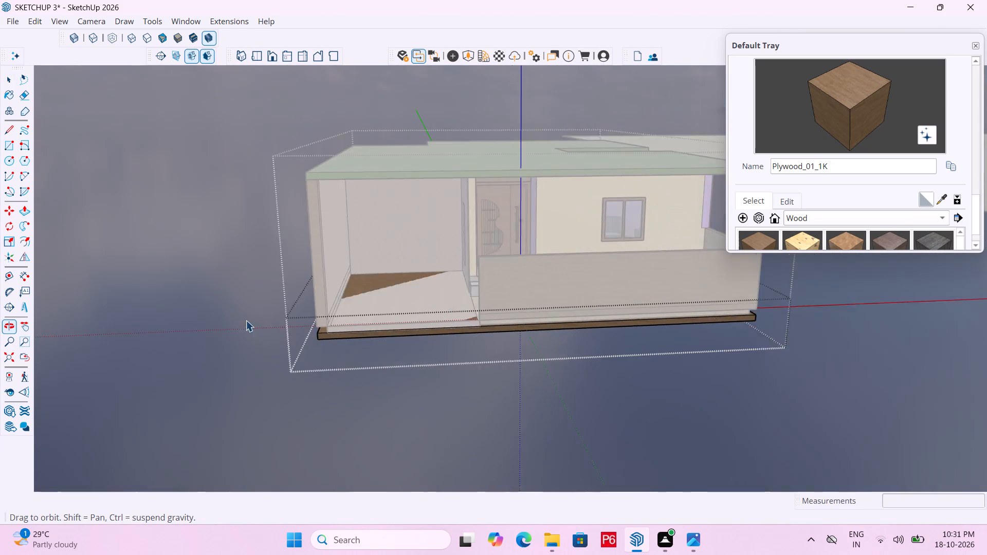
{"action": "key", "text": "space"}
{"action": "double_click", "coordinate": [575, 404]}
Save the model.
{"action": "middle_click_drag", "start_coordinate": [403, 325], "coordinate": [726, 310]}
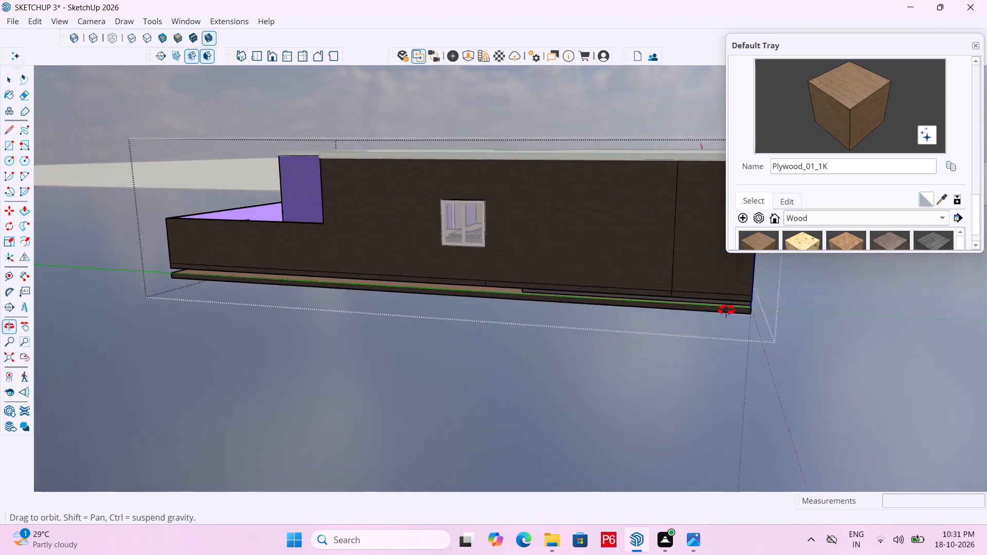
{"action": "middle_click_drag", "start_coordinate": [726, 310], "coordinate": [602, 318]}
{"action": "key", "text": "ctrl+s"}
Draw a 35' by 6" rectangle closing the gap between the slab and the house along the entrance side.
{"action": "scroll", "coordinate": [591, 331], "scroll_direction": "up", "scroll_amount": 1}
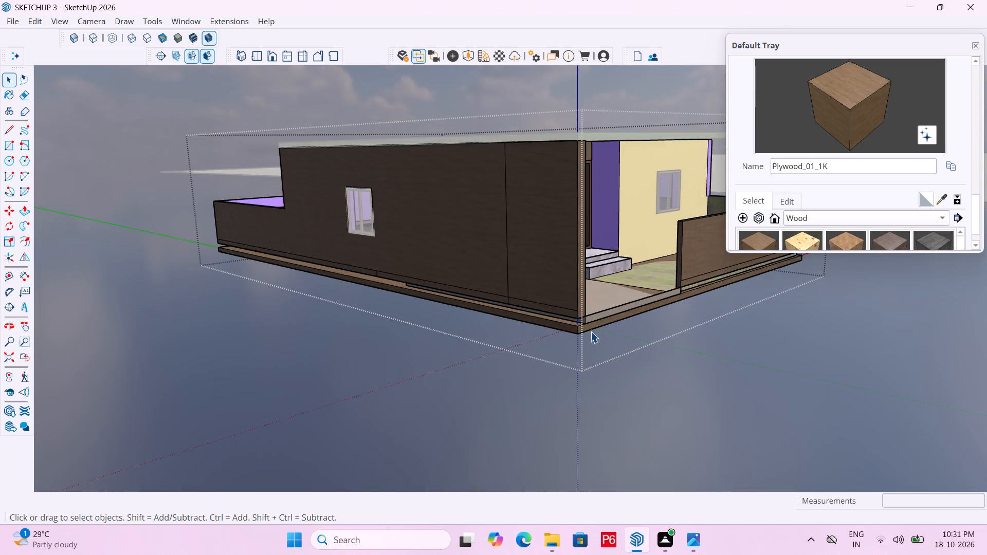
{"action": "scroll", "coordinate": [591, 331], "scroll_direction": "up", "scroll_amount": 16}
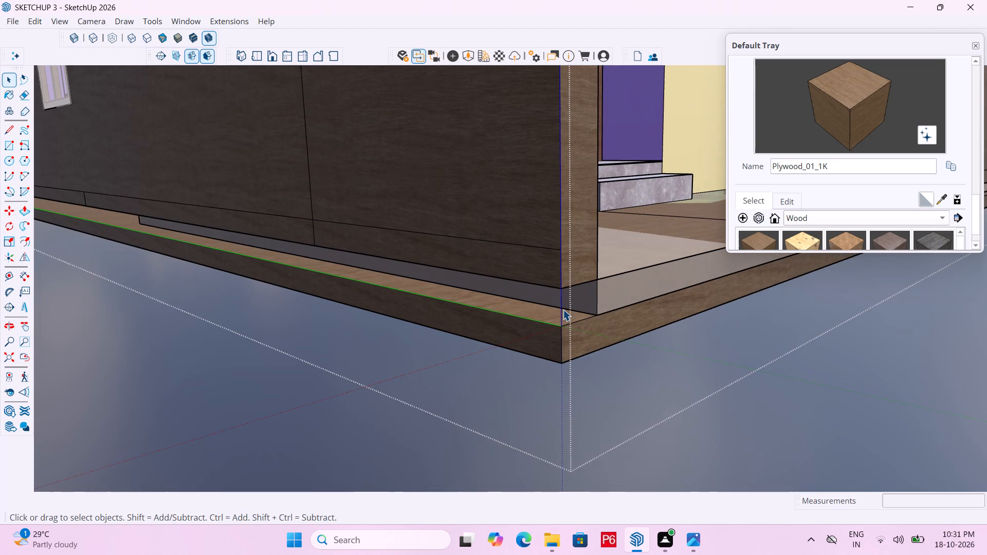
{"action": "key", "text": "r"}
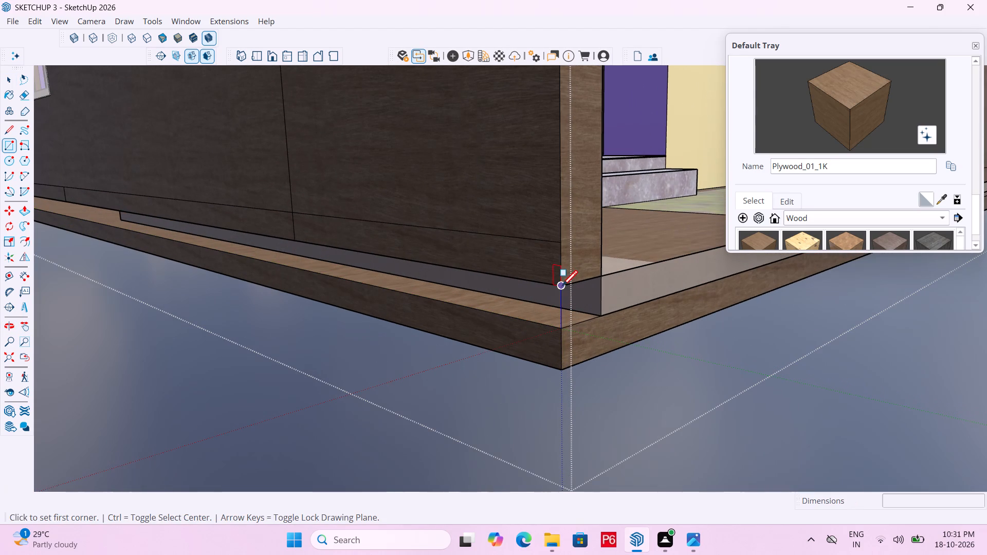
{"action": "left_click", "coordinate": [562, 286]}
{"action": "scroll", "coordinate": [460, 367], "scroll_direction": "down", "scroll_amount": 19}
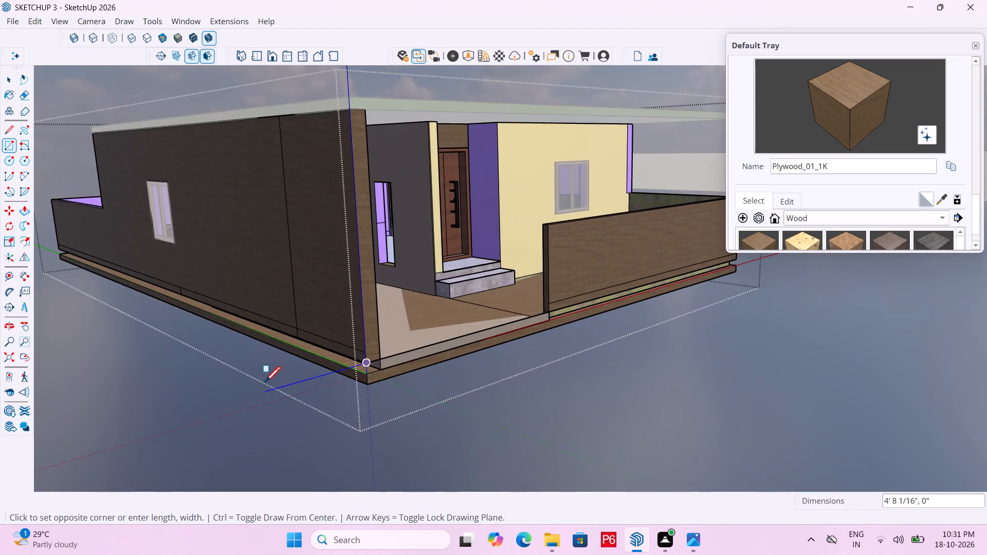
{"action": "scroll", "coordinate": [265, 387], "scroll_direction": "down", "scroll_amount": 6}
{"action": "scroll", "coordinate": [572, 295], "scroll_direction": "up", "scroll_amount": 12}
{"action": "scroll", "coordinate": [637, 302], "scroll_direction": "up", "scroll_amount": 2}
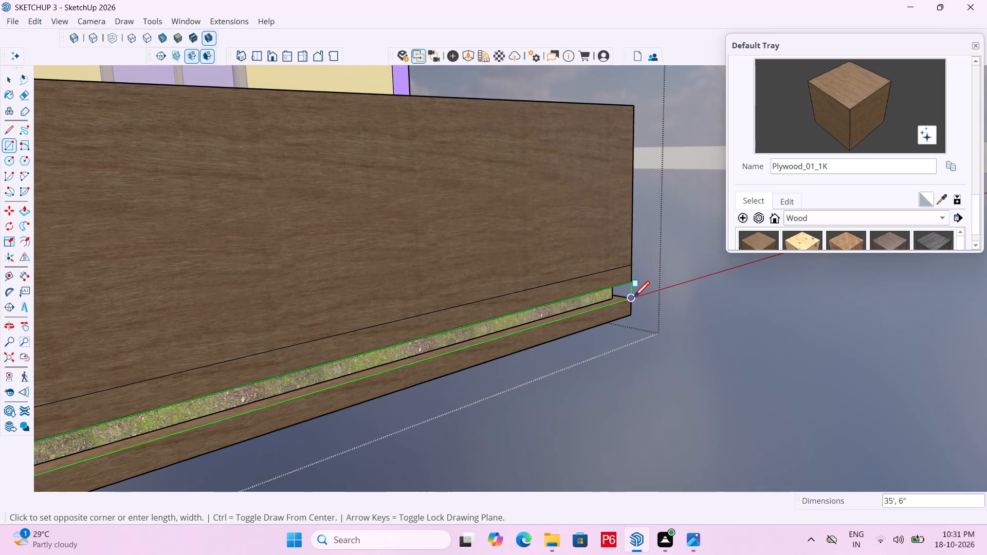
{"action": "left_click", "coordinate": [634, 298]}
Draw a rectangle of about 55' 2 3/16" by 6" over the gap above the slab along the adjacent long side.
{"action": "scroll", "coordinate": [701, 310], "scroll_direction": "down", "scroll_amount": 5}
{"action": "middle_click_drag", "start_coordinate": [767, 320], "coordinate": [137, 359]}
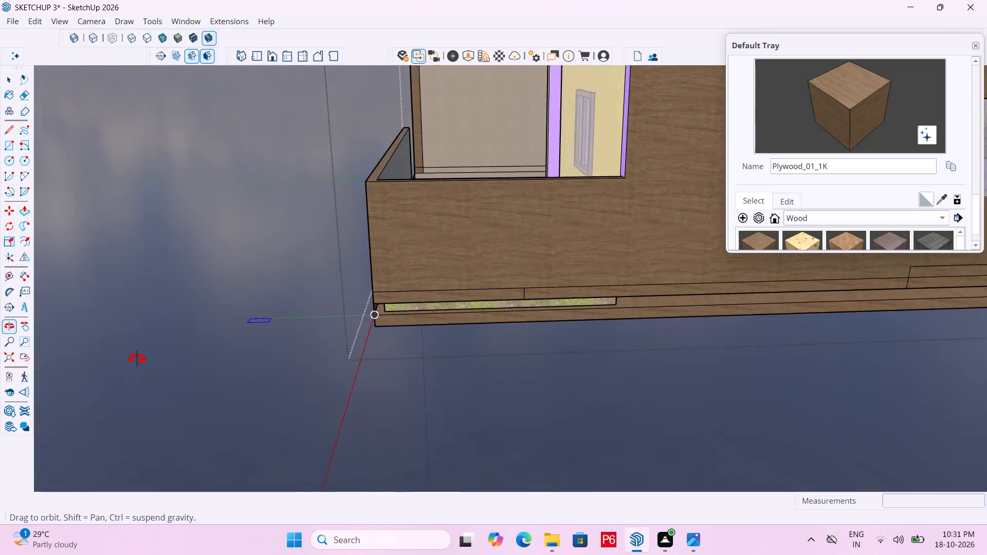
{"action": "middle_click_drag", "start_coordinate": [137, 359], "coordinate": [145, 354]}
{"action": "scroll", "coordinate": [380, 312], "scroll_direction": "up", "scroll_amount": 5}
{"action": "left_click", "coordinate": [368, 298]}
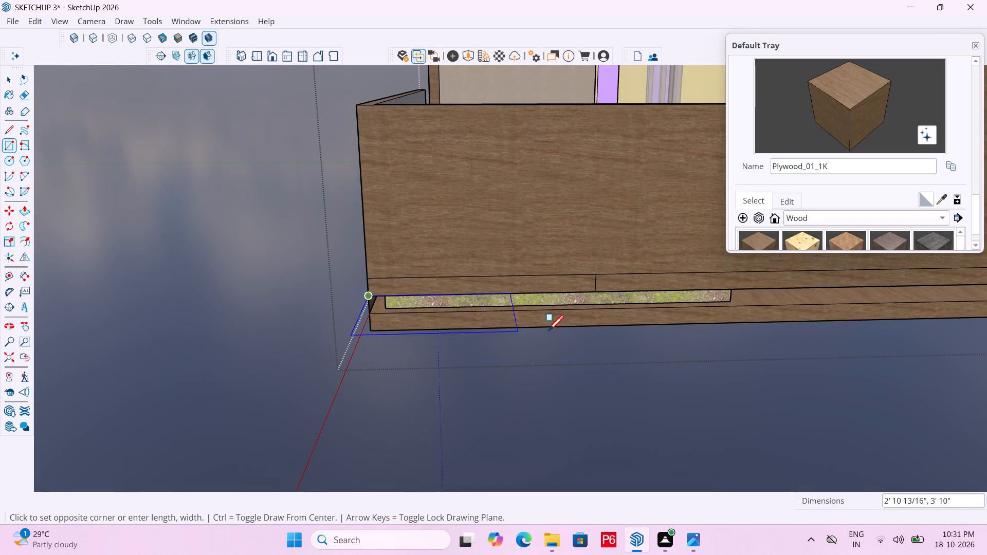
{"action": "scroll", "coordinate": [271, 371], "scroll_direction": "down", "scroll_amount": 12}
{"action": "scroll", "coordinate": [65, 394], "scroll_direction": "down", "scroll_amount": 10}
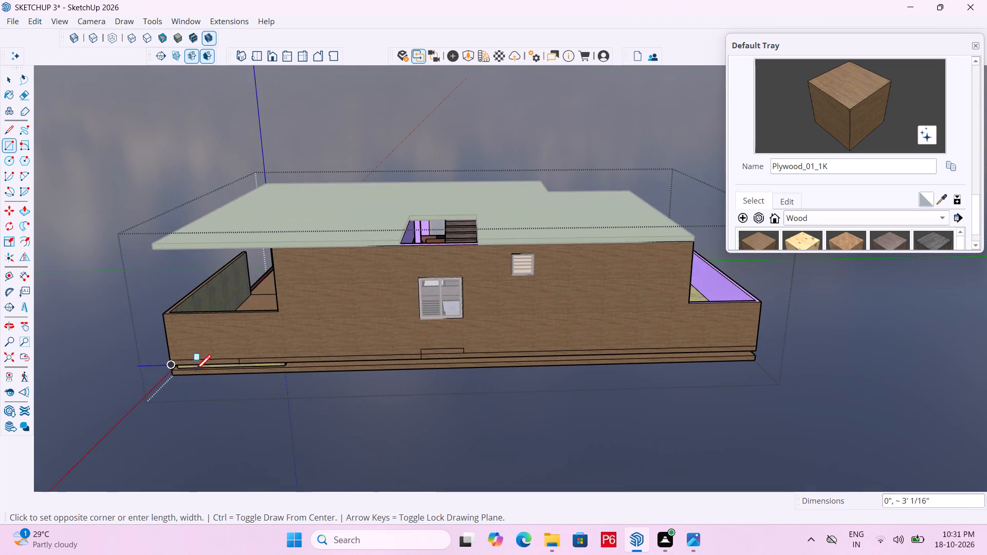
{"action": "scroll", "coordinate": [902, 331], "scroll_direction": "up", "scroll_amount": 13}
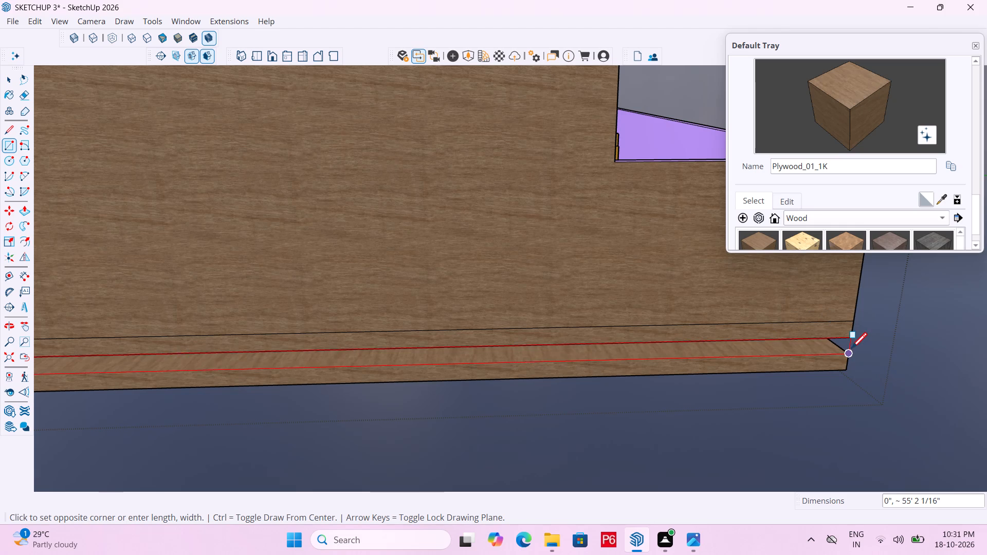
{"action": "left_click", "coordinate": [844, 354]}
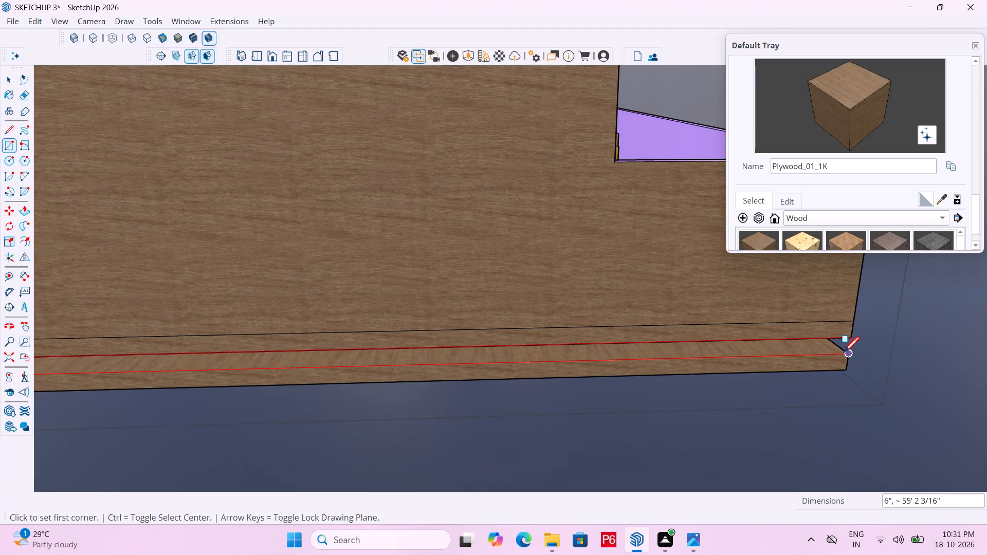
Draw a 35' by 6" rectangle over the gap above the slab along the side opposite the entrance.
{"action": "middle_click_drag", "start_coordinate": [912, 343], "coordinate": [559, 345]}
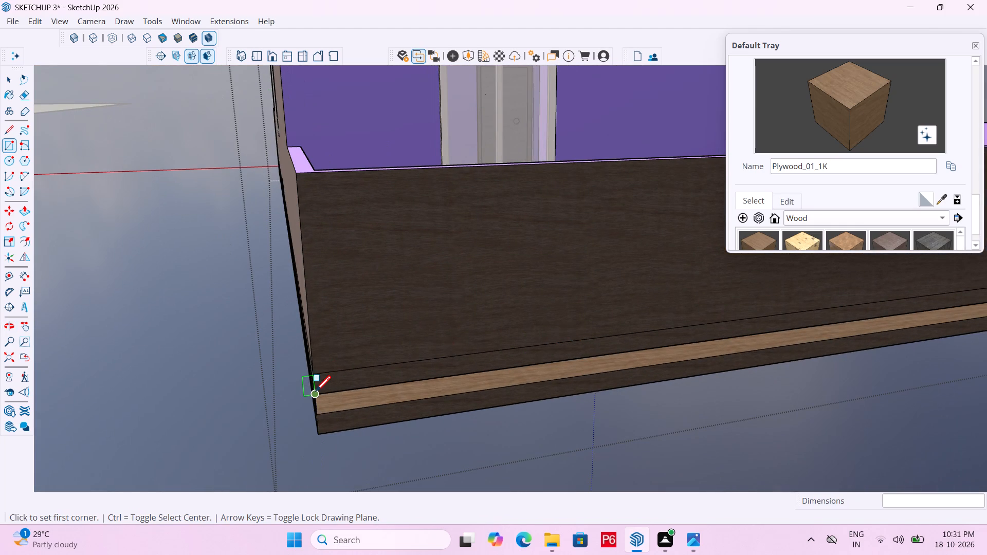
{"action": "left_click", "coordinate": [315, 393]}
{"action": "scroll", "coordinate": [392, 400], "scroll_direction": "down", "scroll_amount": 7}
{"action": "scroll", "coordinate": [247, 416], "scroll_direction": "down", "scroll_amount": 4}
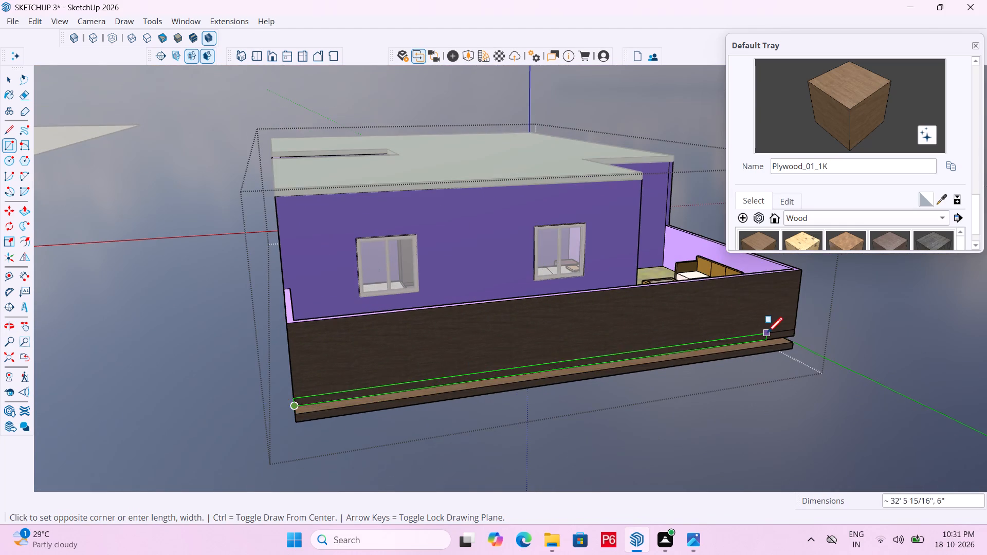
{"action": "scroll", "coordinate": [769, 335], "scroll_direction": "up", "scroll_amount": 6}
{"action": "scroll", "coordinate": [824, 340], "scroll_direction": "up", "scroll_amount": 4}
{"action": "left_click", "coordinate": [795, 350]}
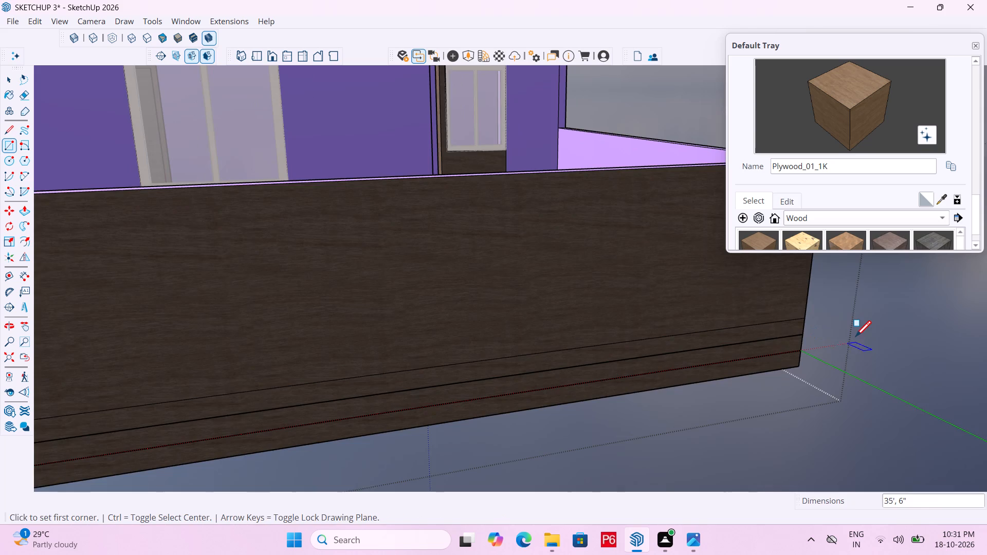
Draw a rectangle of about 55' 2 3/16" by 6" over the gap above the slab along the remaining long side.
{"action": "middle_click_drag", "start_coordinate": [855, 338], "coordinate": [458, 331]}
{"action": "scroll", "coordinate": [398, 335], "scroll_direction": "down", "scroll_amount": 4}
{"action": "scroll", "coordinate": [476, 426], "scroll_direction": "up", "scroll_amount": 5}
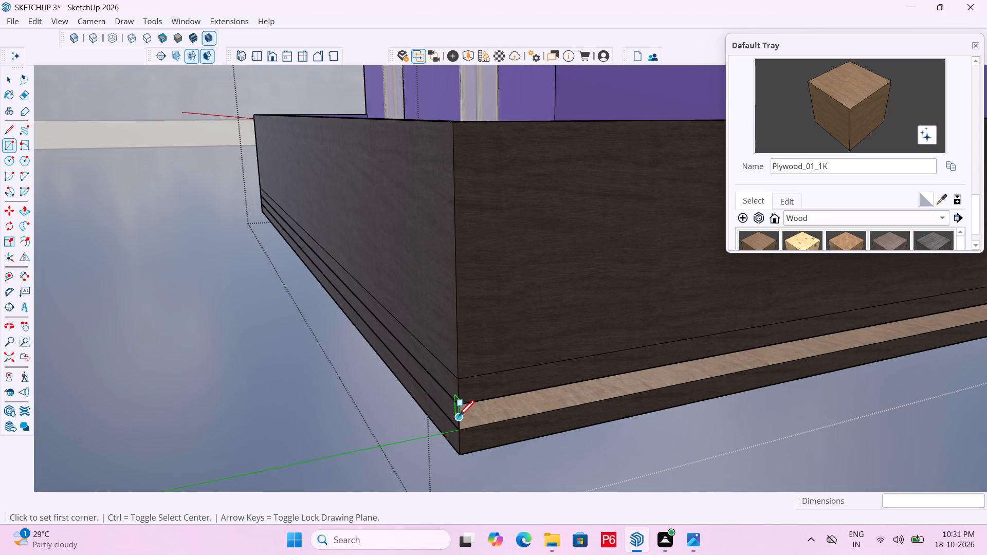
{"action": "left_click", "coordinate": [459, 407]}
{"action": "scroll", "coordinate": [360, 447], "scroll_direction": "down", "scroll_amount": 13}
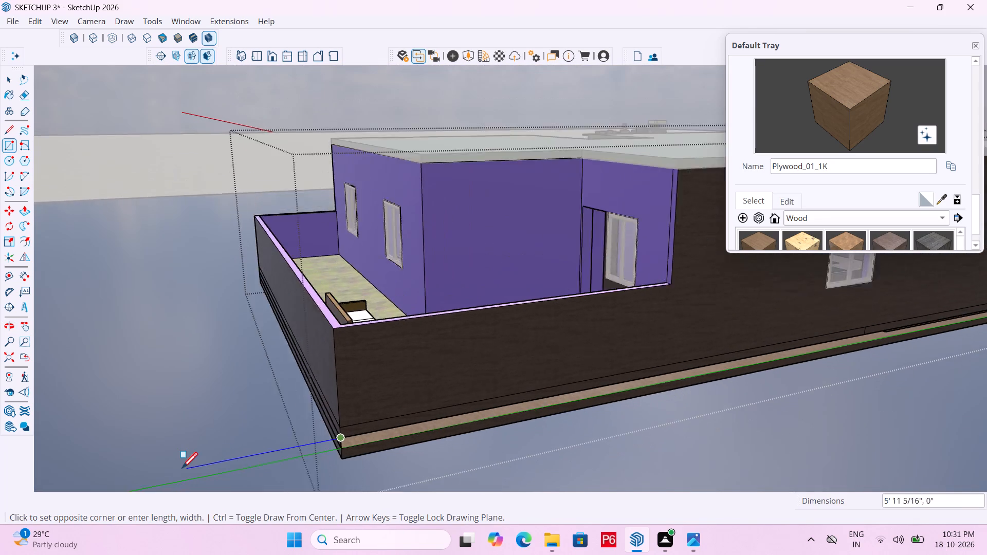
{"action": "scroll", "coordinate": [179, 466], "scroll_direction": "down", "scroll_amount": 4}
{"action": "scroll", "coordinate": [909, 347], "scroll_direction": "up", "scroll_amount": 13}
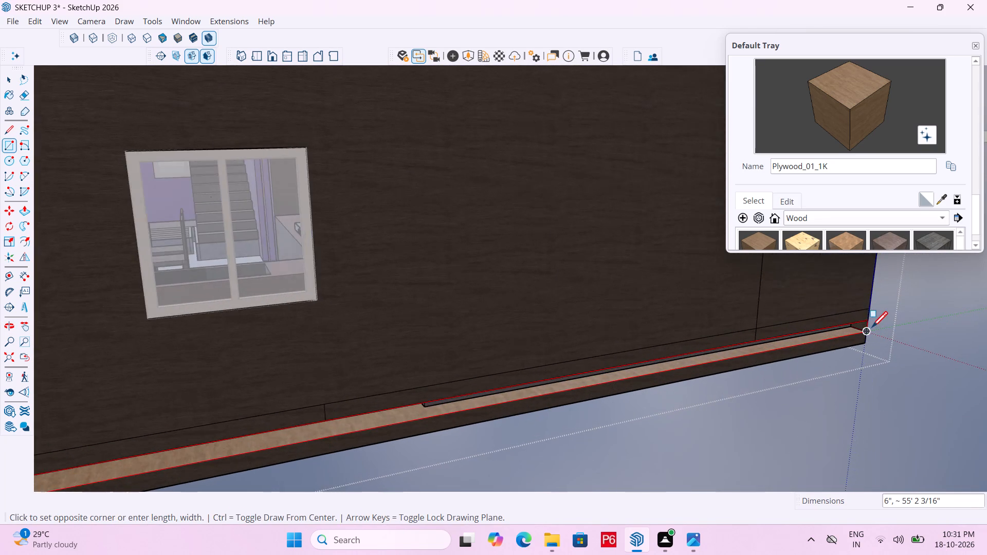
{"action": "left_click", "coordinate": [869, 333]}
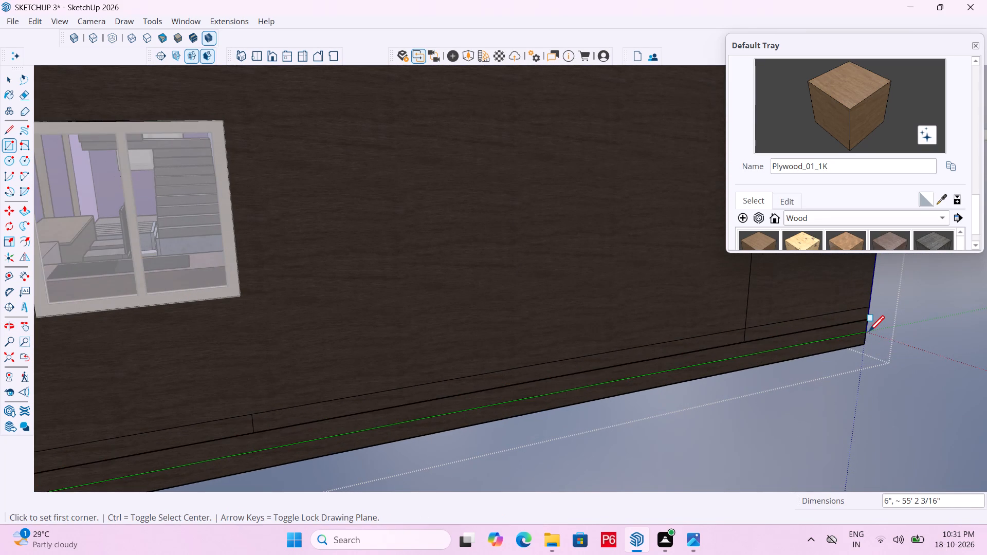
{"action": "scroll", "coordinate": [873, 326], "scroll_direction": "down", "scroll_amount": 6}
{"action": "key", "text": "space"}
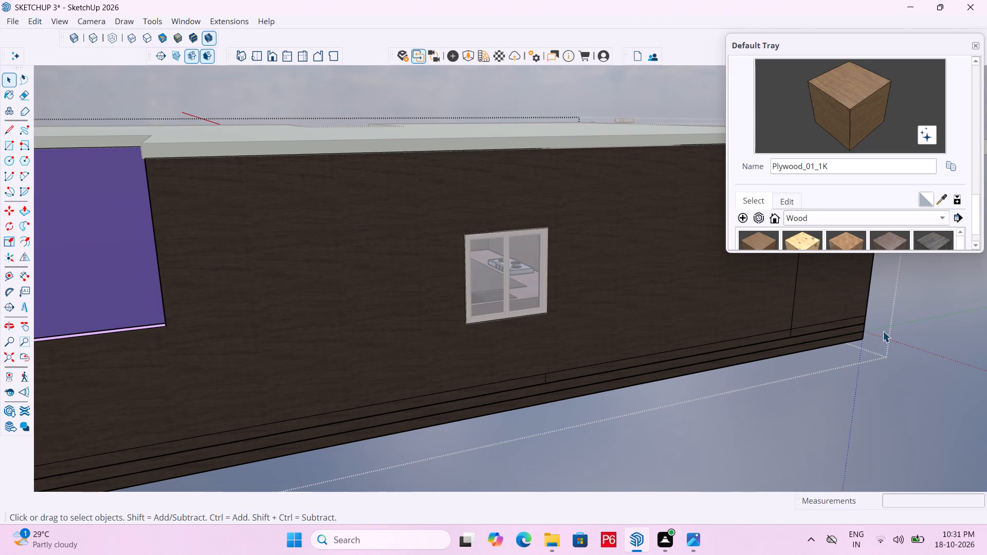
Save the model.
{"action": "middle_click", "coordinate": [874, 335]}
{"action": "middle_click_drag", "start_coordinate": [933, 318], "coordinate": [417, 356]}
{"action": "key", "text": "ctrl+s"}
{"action": "key", "text": "ctrl+s"}
{"action": "key", "text": "ctrl+s"}
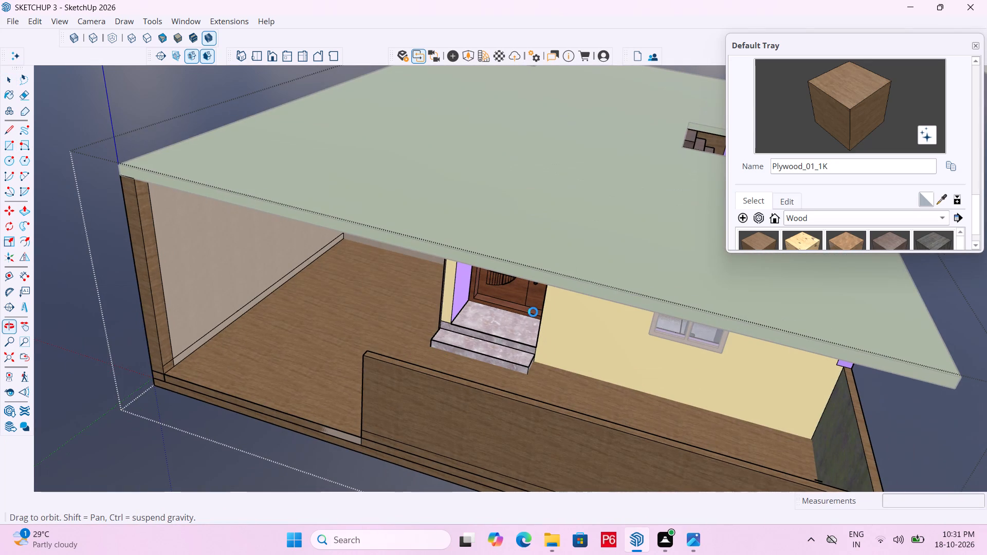
Examine the entrance side of the house, checking the porch floor and the closed base below it.
{"action": "middle_click_drag", "start_coordinate": [589, 385], "coordinate": [677, 326]}
{"action": "middle_click_drag", "start_coordinate": [682, 322], "coordinate": [589, 120]}
{"action": "scroll", "coordinate": [438, 183], "scroll_direction": "down", "scroll_amount": 3}
{"action": "middle_click_drag", "start_coordinate": [463, 329], "coordinate": [505, 507]}
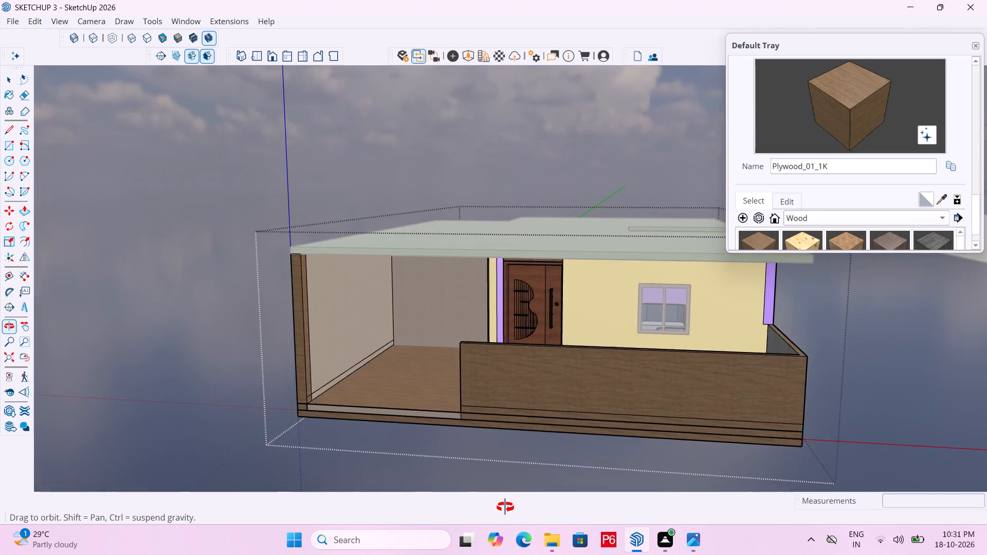
{"action": "middle_click_drag", "start_coordinate": [505, 507], "coordinate": [529, 554]}
{"action": "scroll", "coordinate": [333, 226], "scroll_direction": "down", "scroll_amount": 3}
{"action": "middle_click_drag", "start_coordinate": [408, 310], "coordinate": [408, 335]}
{"action": "scroll", "coordinate": [389, 391], "scroll_direction": "up", "scroll_amount": 10}
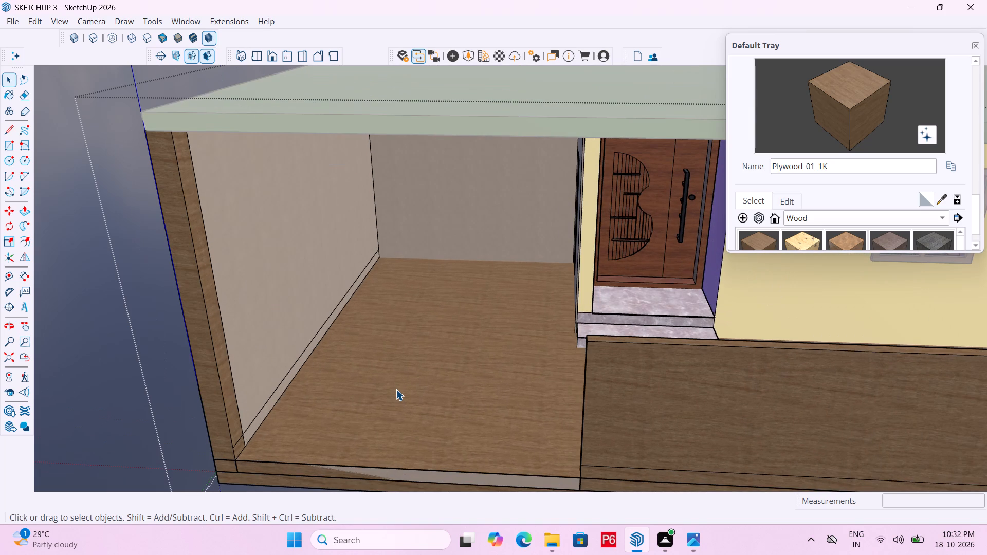
Undo the gap-closing rectangles around the base slab and exit the slab group.
{"action": "key", "text": "ctrl+z"}
{"action": "key", "text": "ctrl+z"}
{"action": "key", "text": "ctrl+z"}
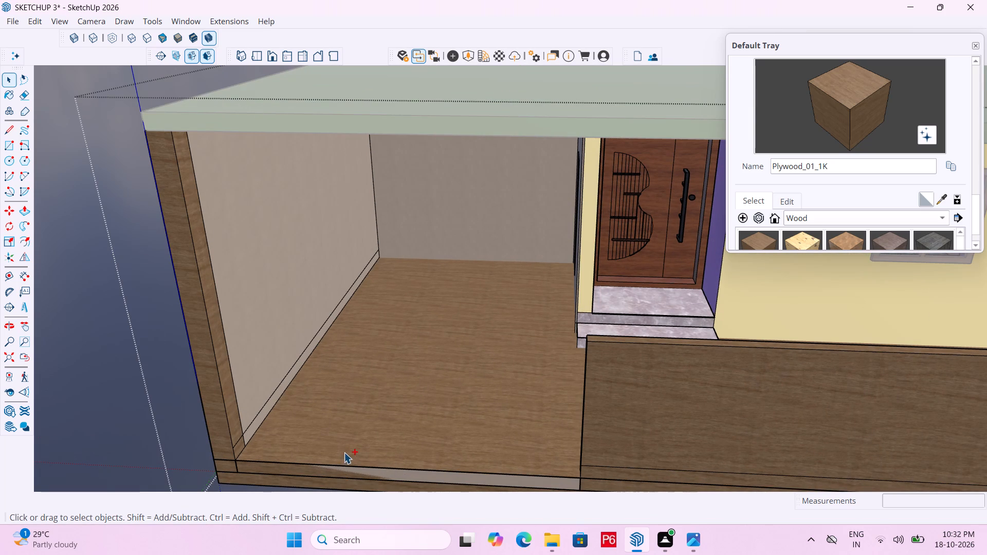
{"action": "key", "text": "ctrl+z"}
{"action": "key", "text": "ctrl+z"}
{"action": "key", "text": "ctrl+z"}
{"action": "key", "text": "ctrl+z"}
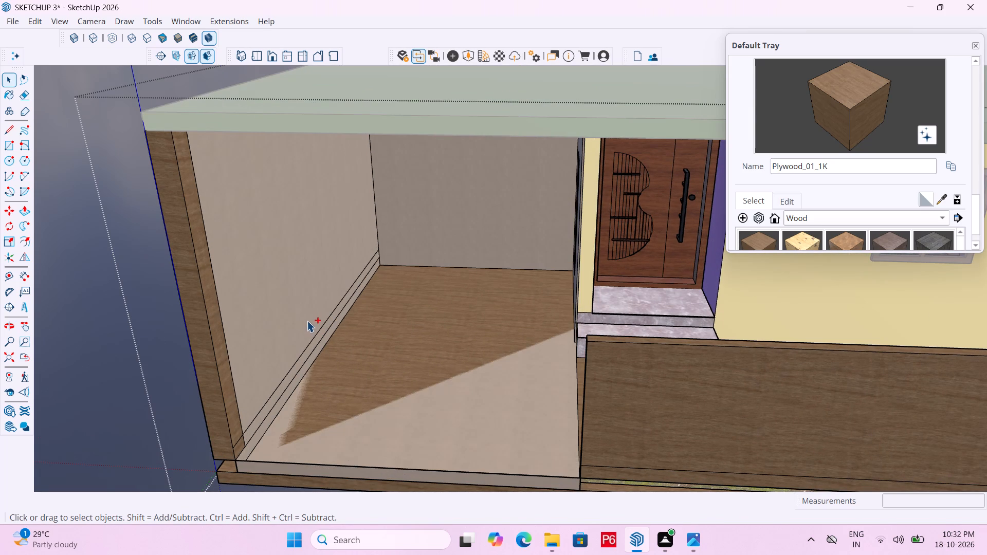
{"action": "key", "text": "ctrl+z"}
{"action": "key", "text": "ctrl+z"}
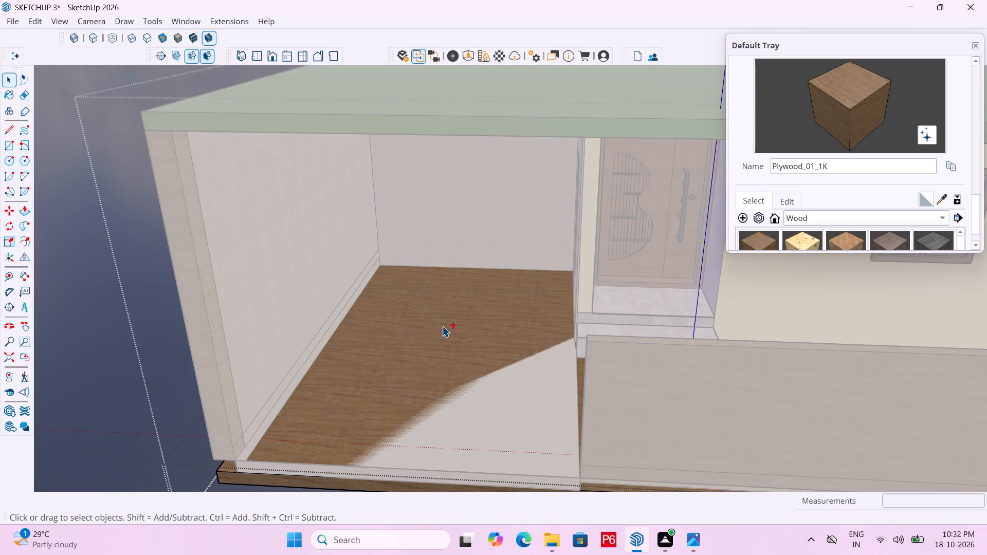
{"action": "left_click", "coordinate": [160, 310], "text": "ctrl"}
Undo the widening of the base slab under the porch and exit the slab group.
{"action": "scroll", "coordinate": [263, 270], "scroll_direction": "down", "scroll_amount": 3}
{"action": "middle_click_drag", "start_coordinate": [263, 270], "coordinate": [263, 261]}
{"action": "middle_click_drag", "start_coordinate": [344, 399], "coordinate": [456, 419]}
{"action": "scroll", "coordinate": [347, 399], "scroll_direction": "down", "scroll_amount": 1}
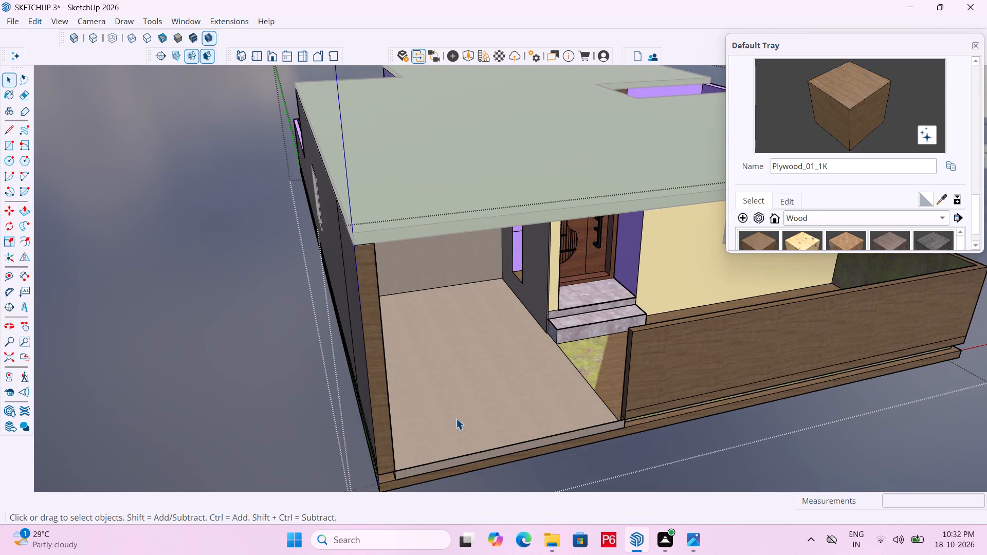
{"action": "middle_click_drag", "start_coordinate": [607, 421], "coordinate": [512, 411]}
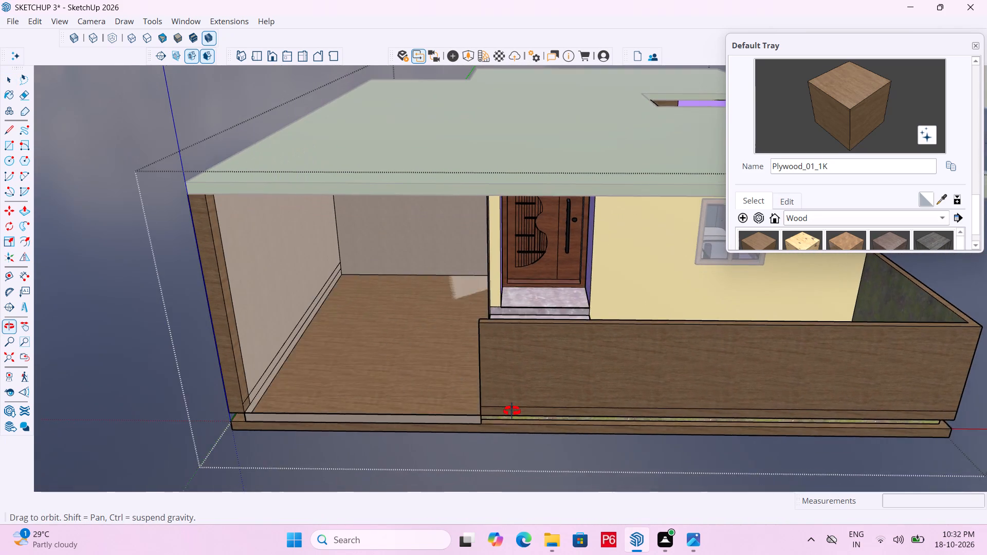
{"action": "middle_click_drag", "start_coordinate": [512, 411], "coordinate": [519, 410]}
{"action": "key", "text": "ctrl+z"}
{"action": "key", "text": "ctrl+z"}
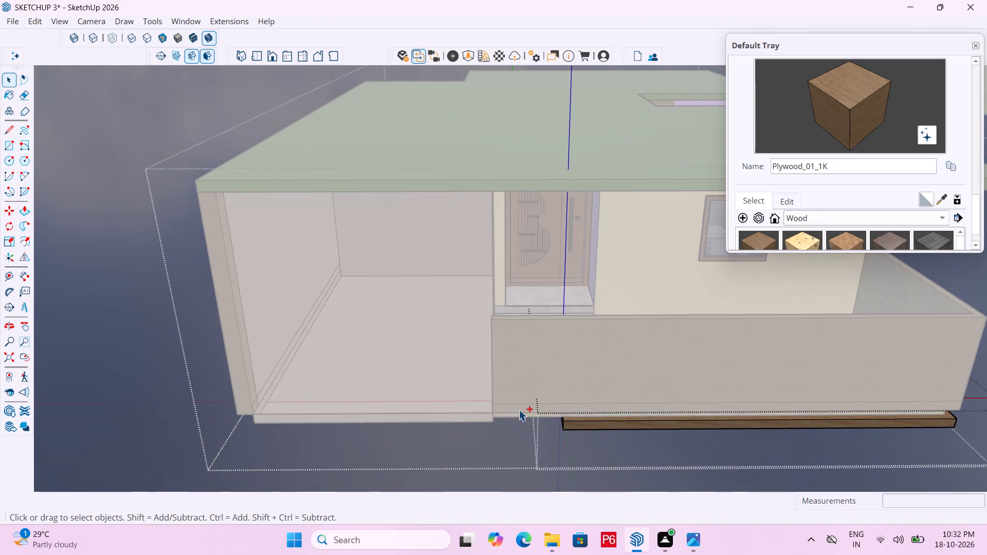
{"action": "key", "text": "ctrl+z"}
{"action": "left_click", "coordinate": [113, 387], "text": "ctrl"}
Examine the underside of the house, comparing the base slab with the porch and room floors.
{"action": "middle_click_drag", "start_coordinate": [370, 370], "coordinate": [370, 367]}
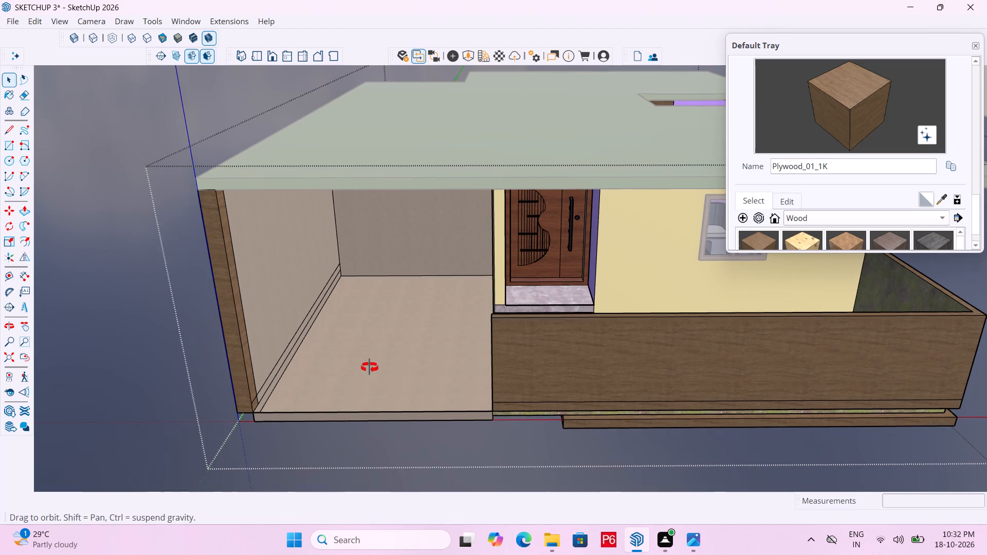
{"action": "middle_click_drag", "start_coordinate": [370, 367], "coordinate": [439, 255]}
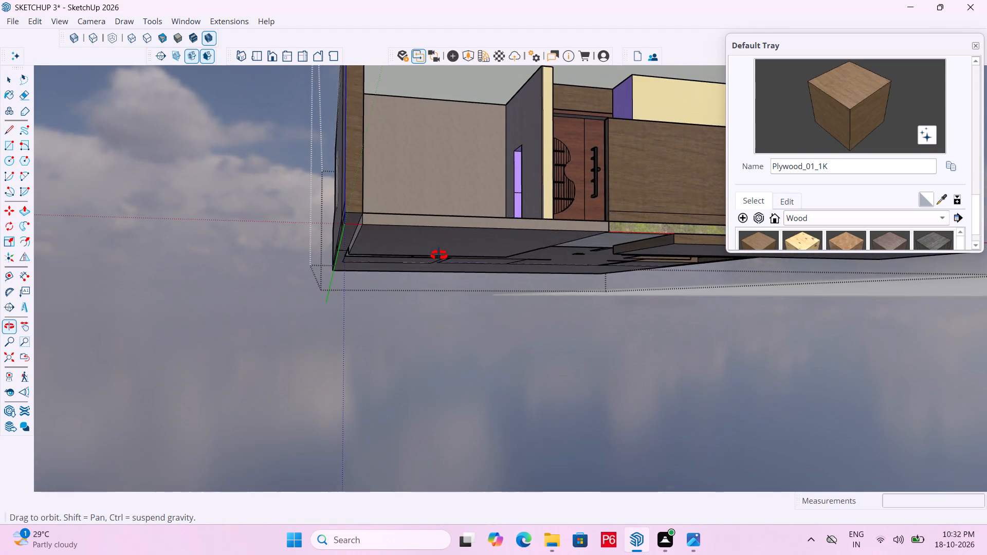
{"action": "middle_click_drag", "start_coordinate": [439, 255], "coordinate": [469, 108]}
{"action": "middle_click_drag", "start_coordinate": [469, 108], "coordinate": [461, 117]}
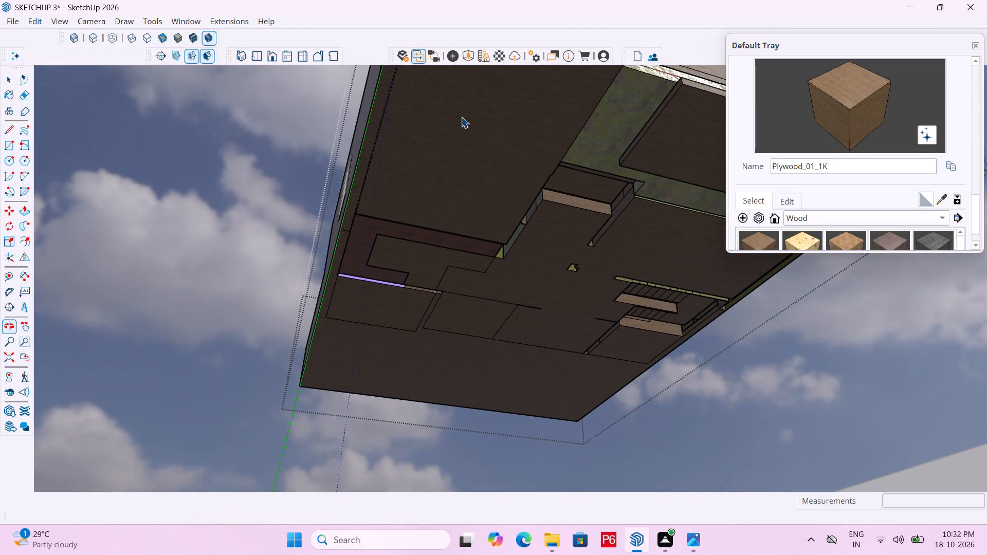
{"action": "middle_click_drag", "start_coordinate": [400, 346], "coordinate": [396, 437]}
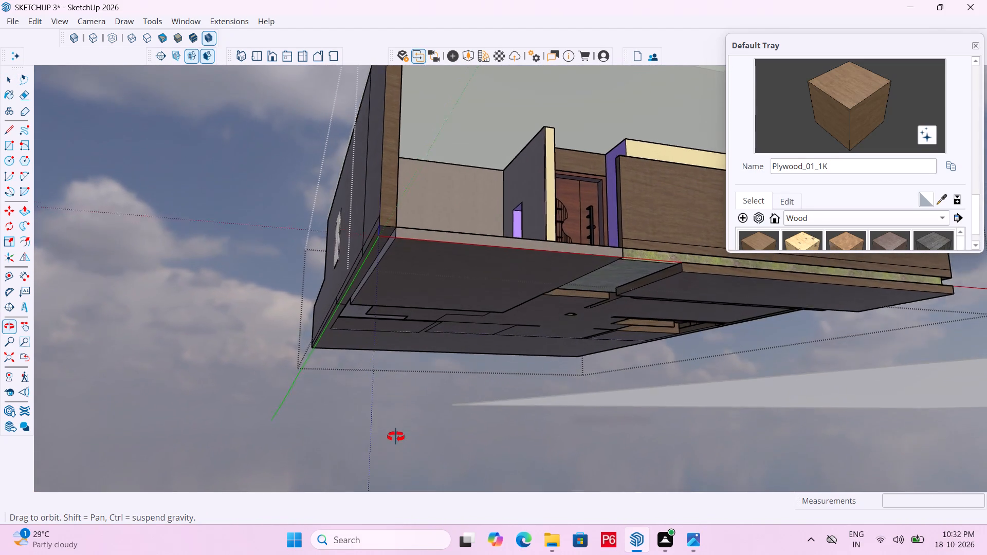
{"action": "middle_click_drag", "start_coordinate": [396, 437], "coordinate": [398, 433]}
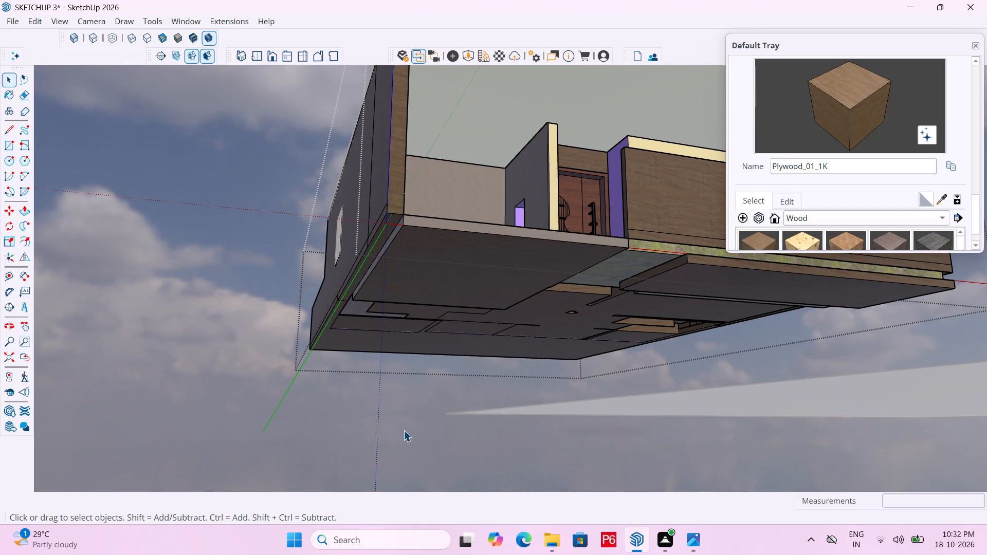
{"action": "middle_click_drag", "start_coordinate": [434, 339], "coordinate": [76, 275]}
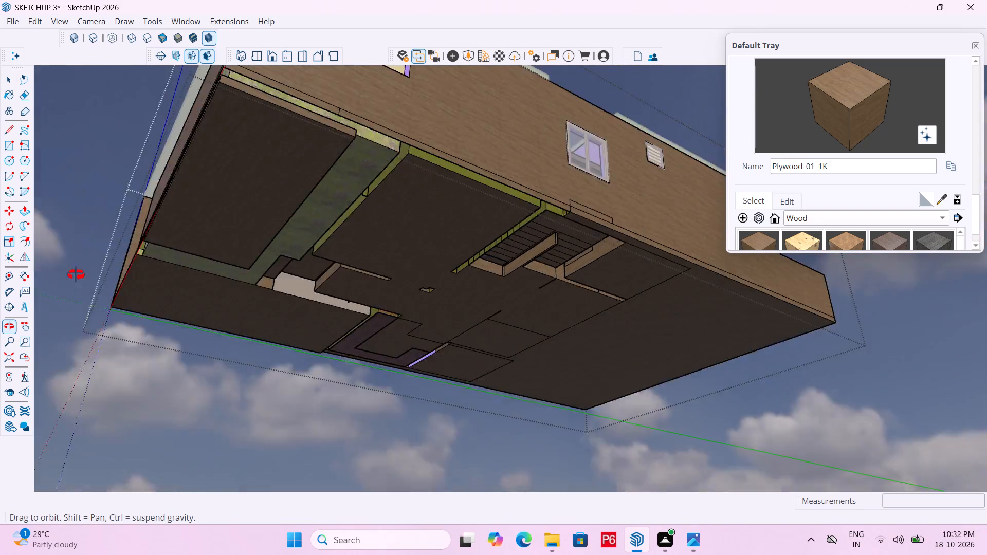
{"action": "middle_click_drag", "start_coordinate": [76, 275], "coordinate": [252, 441]}
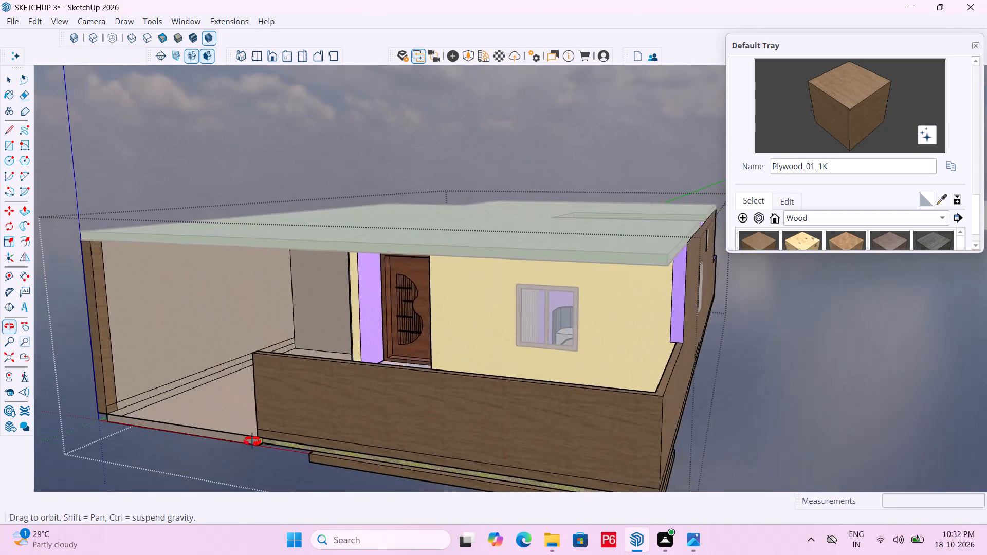
{"action": "middle_click_drag", "start_coordinate": [252, 441], "coordinate": [284, 298]}
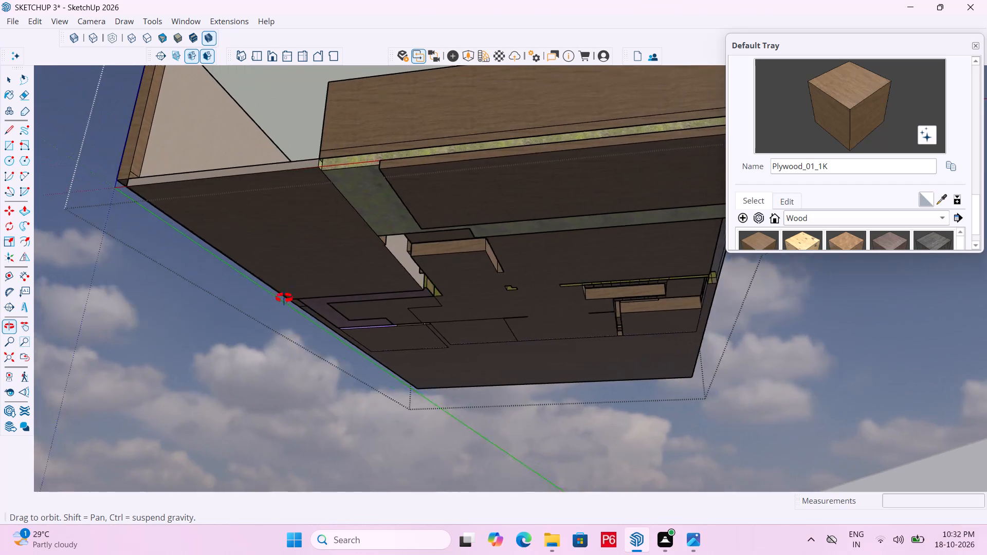
{"action": "middle_click_drag", "start_coordinate": [284, 298], "coordinate": [217, 327]}
{"action": "middle_click_drag", "start_coordinate": [204, 331], "coordinate": [181, 340]}
{"action": "middle_click", "coordinate": [179, 342]}
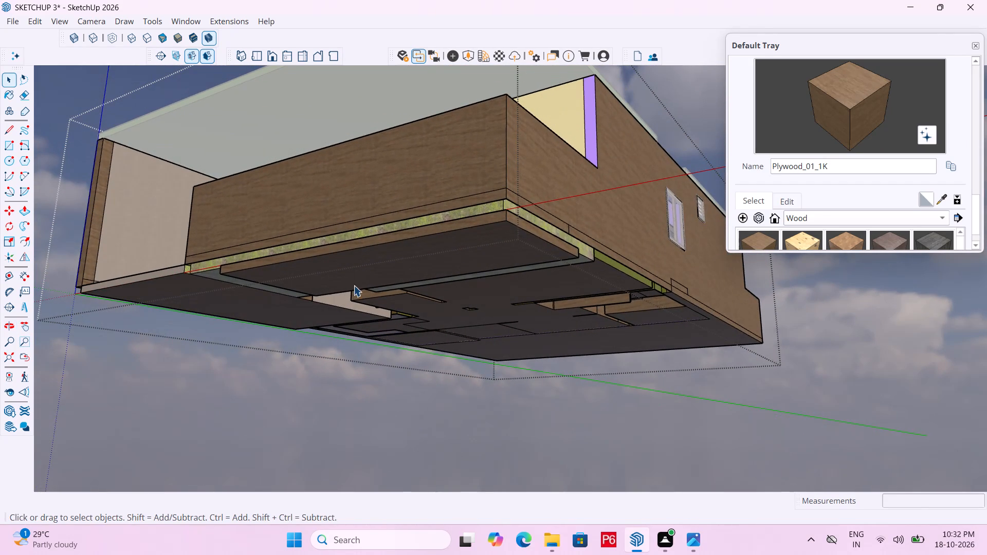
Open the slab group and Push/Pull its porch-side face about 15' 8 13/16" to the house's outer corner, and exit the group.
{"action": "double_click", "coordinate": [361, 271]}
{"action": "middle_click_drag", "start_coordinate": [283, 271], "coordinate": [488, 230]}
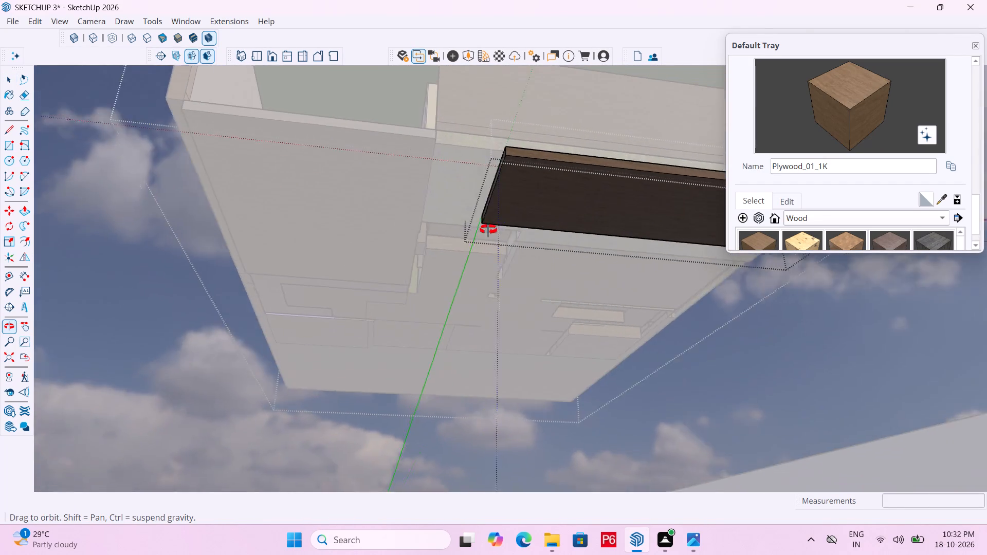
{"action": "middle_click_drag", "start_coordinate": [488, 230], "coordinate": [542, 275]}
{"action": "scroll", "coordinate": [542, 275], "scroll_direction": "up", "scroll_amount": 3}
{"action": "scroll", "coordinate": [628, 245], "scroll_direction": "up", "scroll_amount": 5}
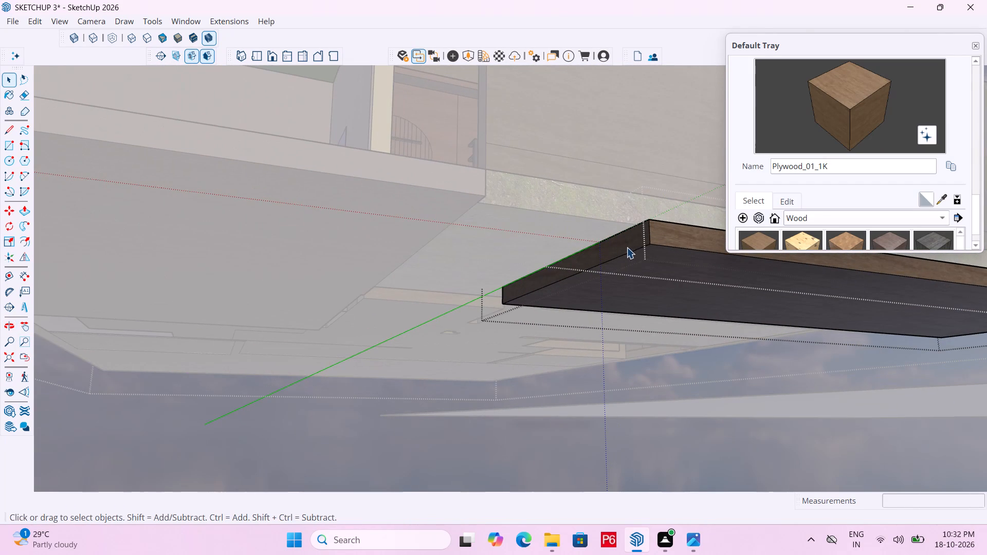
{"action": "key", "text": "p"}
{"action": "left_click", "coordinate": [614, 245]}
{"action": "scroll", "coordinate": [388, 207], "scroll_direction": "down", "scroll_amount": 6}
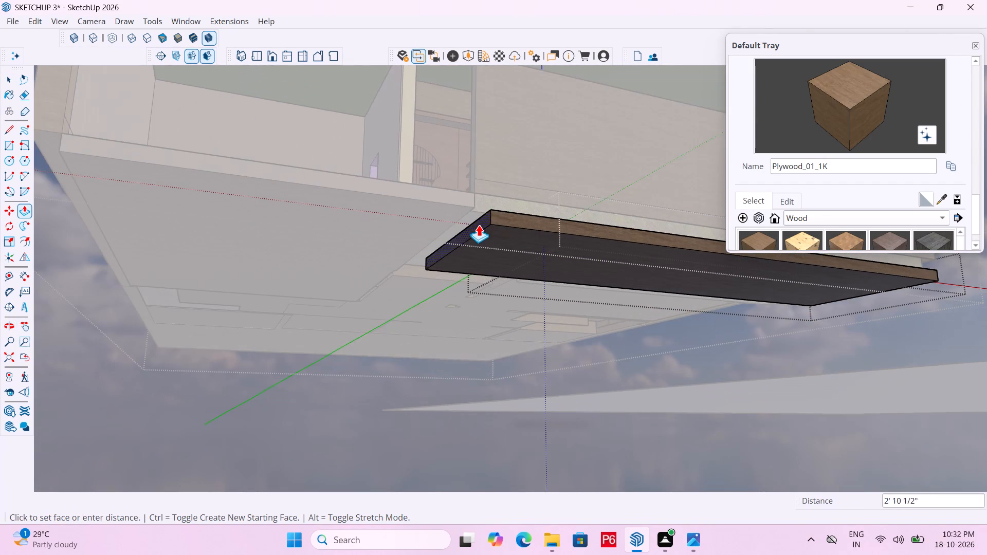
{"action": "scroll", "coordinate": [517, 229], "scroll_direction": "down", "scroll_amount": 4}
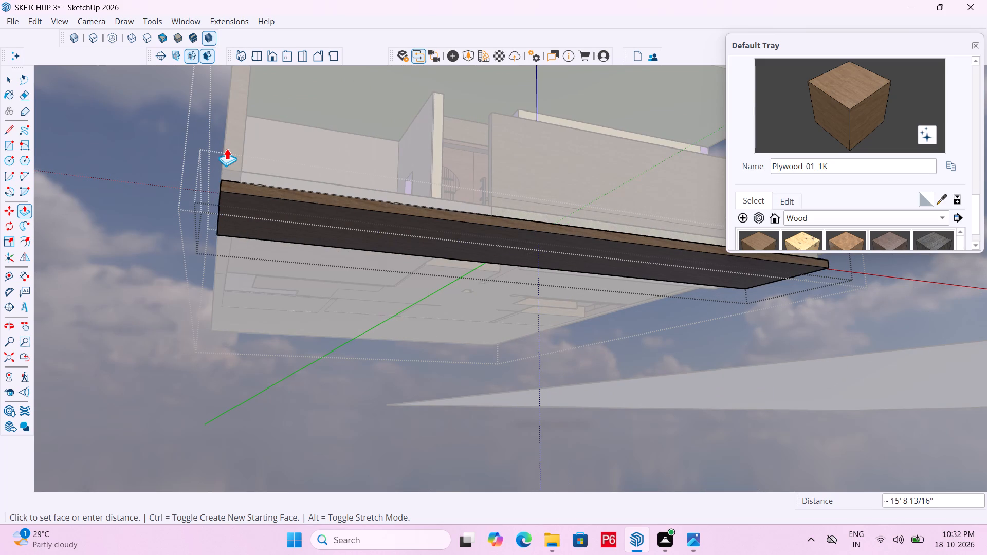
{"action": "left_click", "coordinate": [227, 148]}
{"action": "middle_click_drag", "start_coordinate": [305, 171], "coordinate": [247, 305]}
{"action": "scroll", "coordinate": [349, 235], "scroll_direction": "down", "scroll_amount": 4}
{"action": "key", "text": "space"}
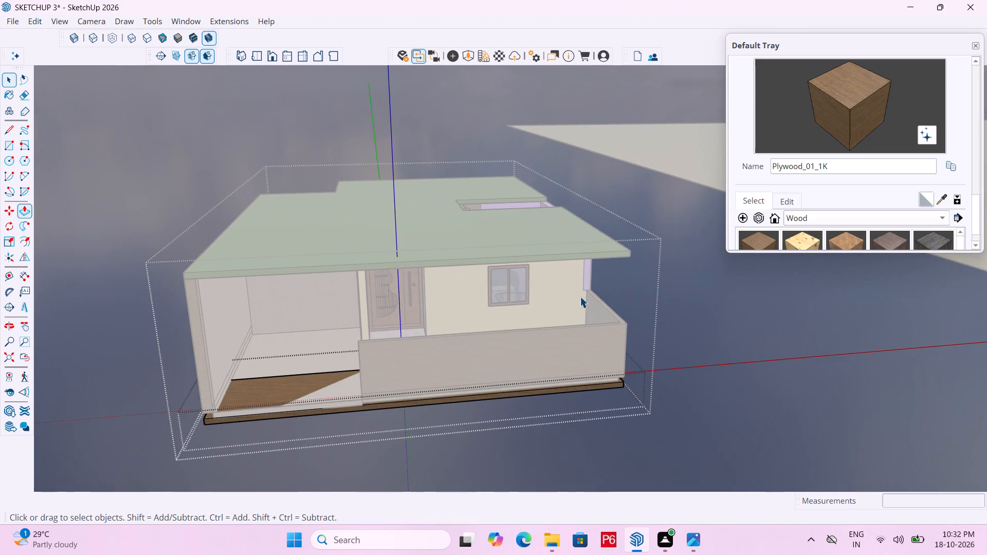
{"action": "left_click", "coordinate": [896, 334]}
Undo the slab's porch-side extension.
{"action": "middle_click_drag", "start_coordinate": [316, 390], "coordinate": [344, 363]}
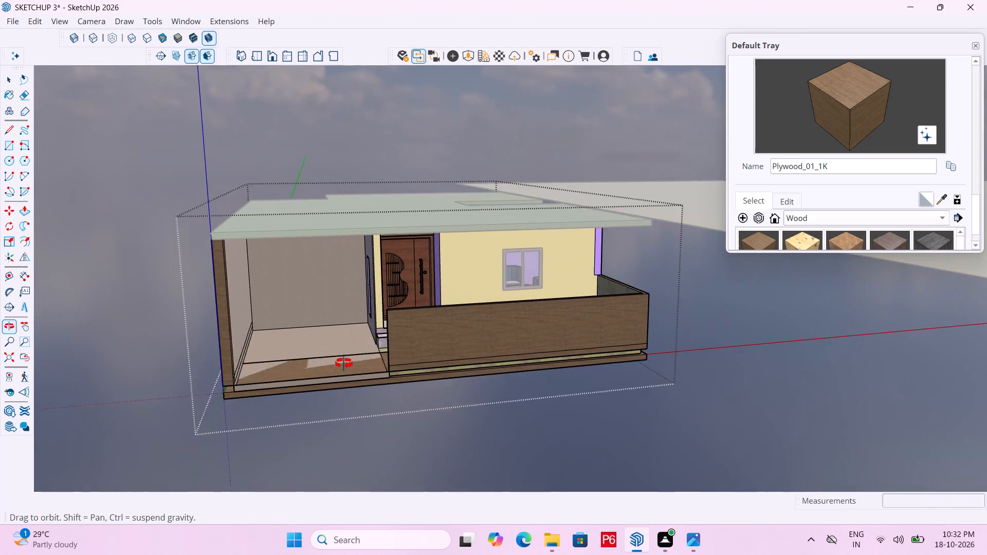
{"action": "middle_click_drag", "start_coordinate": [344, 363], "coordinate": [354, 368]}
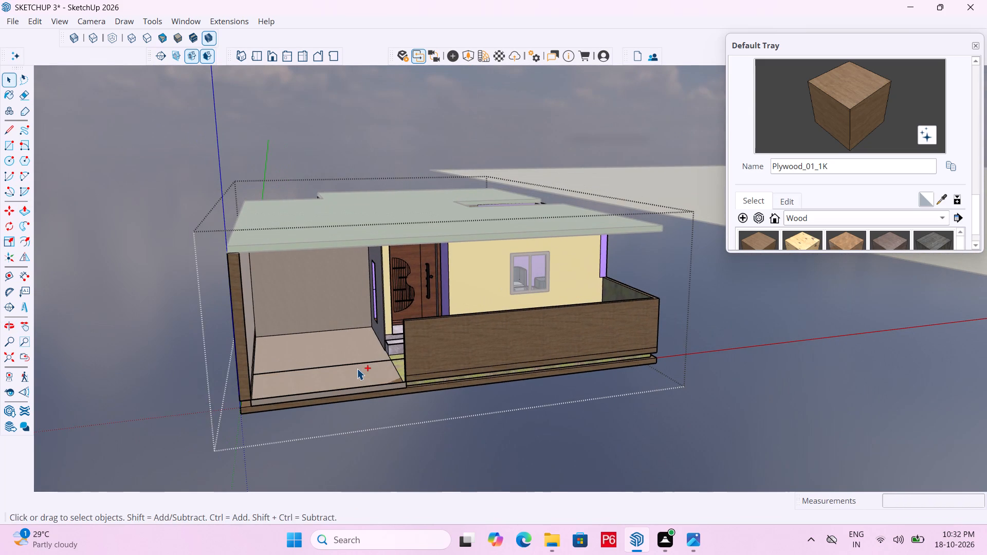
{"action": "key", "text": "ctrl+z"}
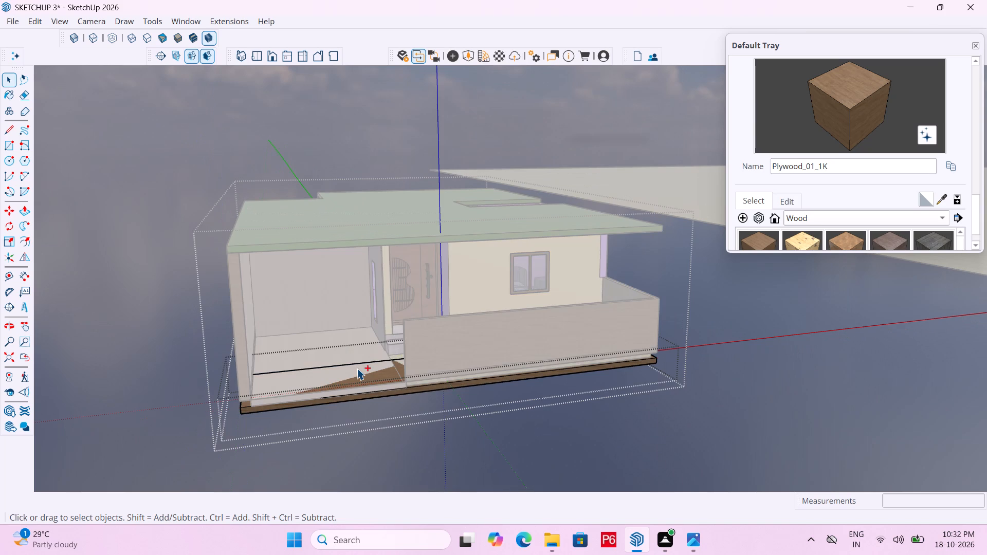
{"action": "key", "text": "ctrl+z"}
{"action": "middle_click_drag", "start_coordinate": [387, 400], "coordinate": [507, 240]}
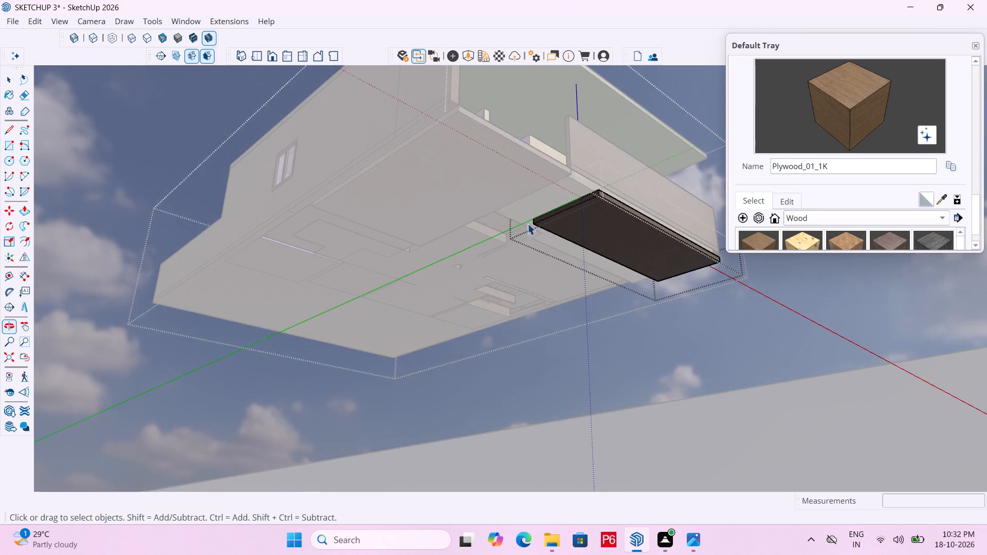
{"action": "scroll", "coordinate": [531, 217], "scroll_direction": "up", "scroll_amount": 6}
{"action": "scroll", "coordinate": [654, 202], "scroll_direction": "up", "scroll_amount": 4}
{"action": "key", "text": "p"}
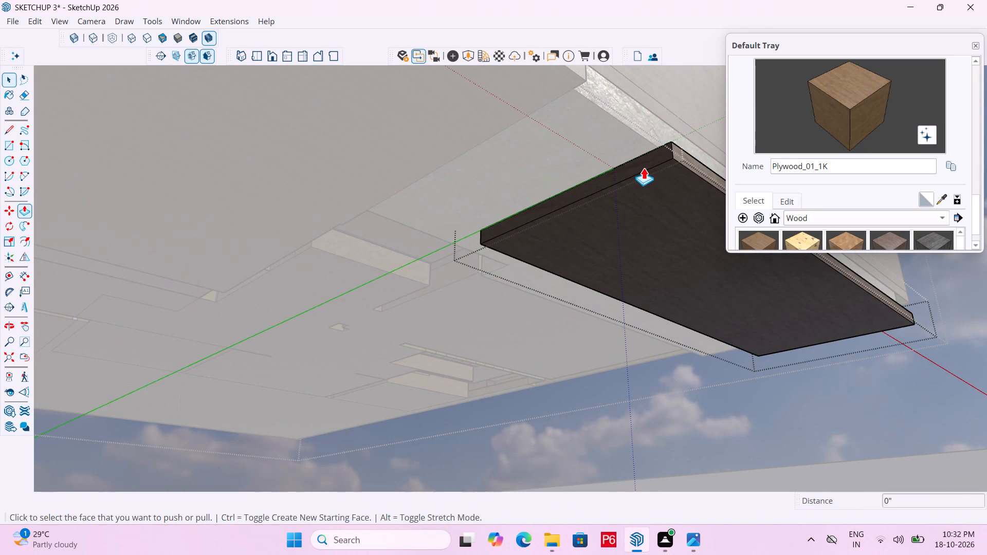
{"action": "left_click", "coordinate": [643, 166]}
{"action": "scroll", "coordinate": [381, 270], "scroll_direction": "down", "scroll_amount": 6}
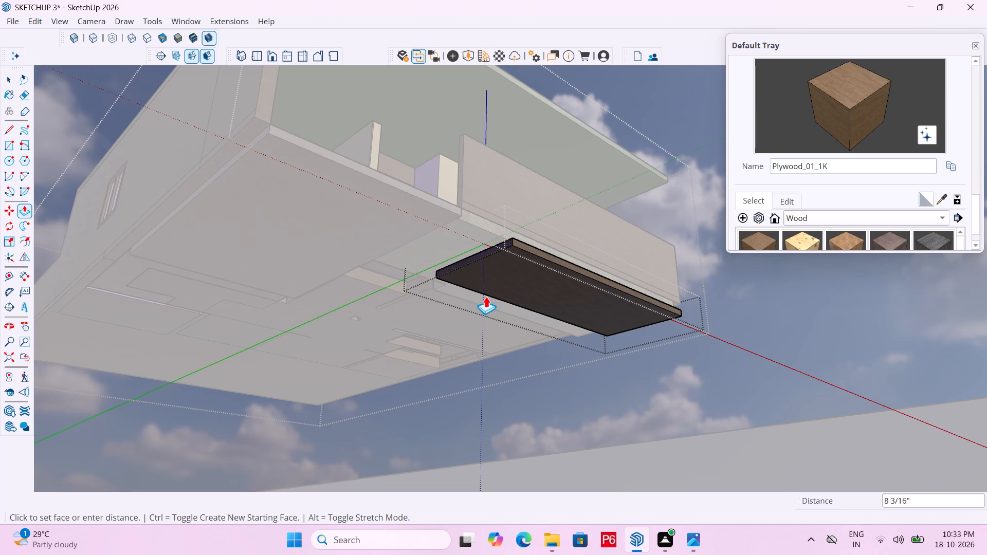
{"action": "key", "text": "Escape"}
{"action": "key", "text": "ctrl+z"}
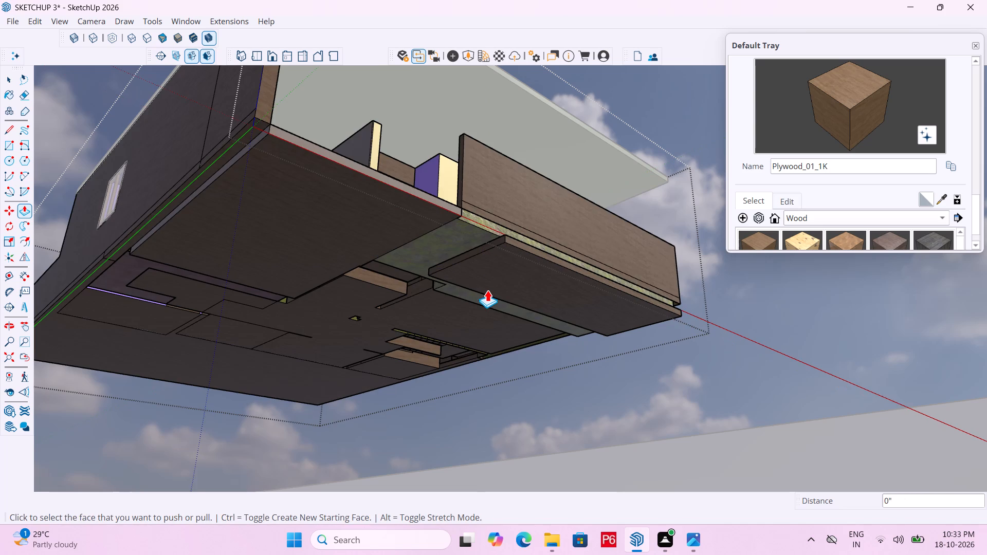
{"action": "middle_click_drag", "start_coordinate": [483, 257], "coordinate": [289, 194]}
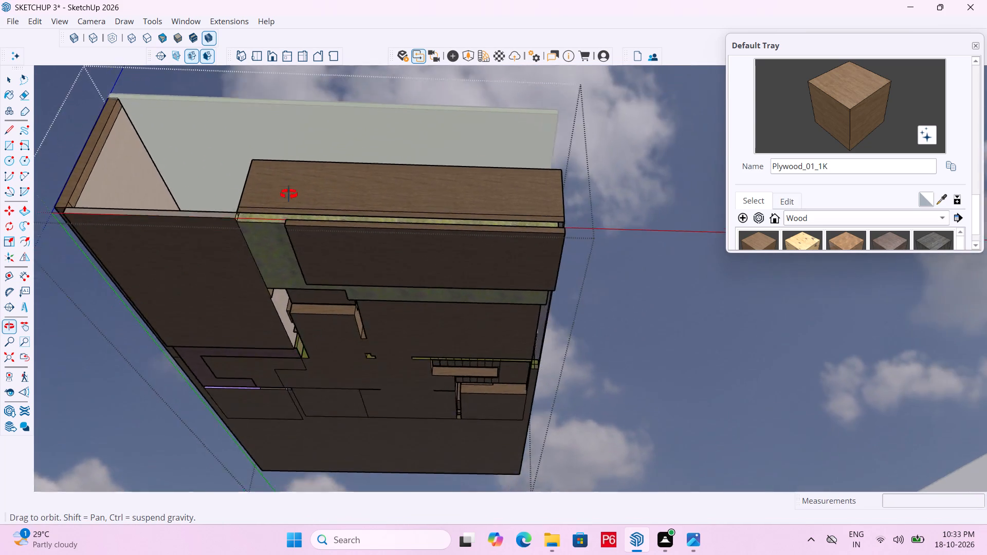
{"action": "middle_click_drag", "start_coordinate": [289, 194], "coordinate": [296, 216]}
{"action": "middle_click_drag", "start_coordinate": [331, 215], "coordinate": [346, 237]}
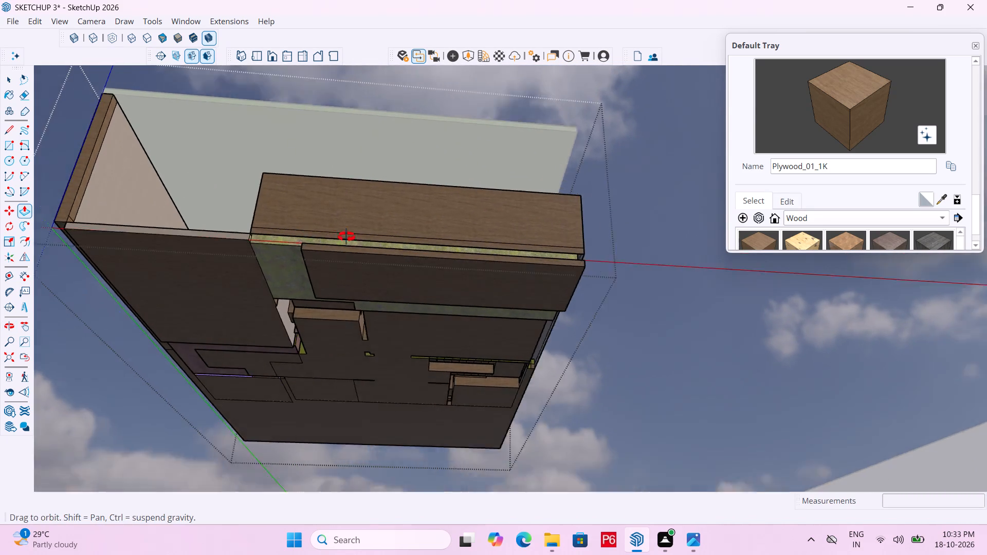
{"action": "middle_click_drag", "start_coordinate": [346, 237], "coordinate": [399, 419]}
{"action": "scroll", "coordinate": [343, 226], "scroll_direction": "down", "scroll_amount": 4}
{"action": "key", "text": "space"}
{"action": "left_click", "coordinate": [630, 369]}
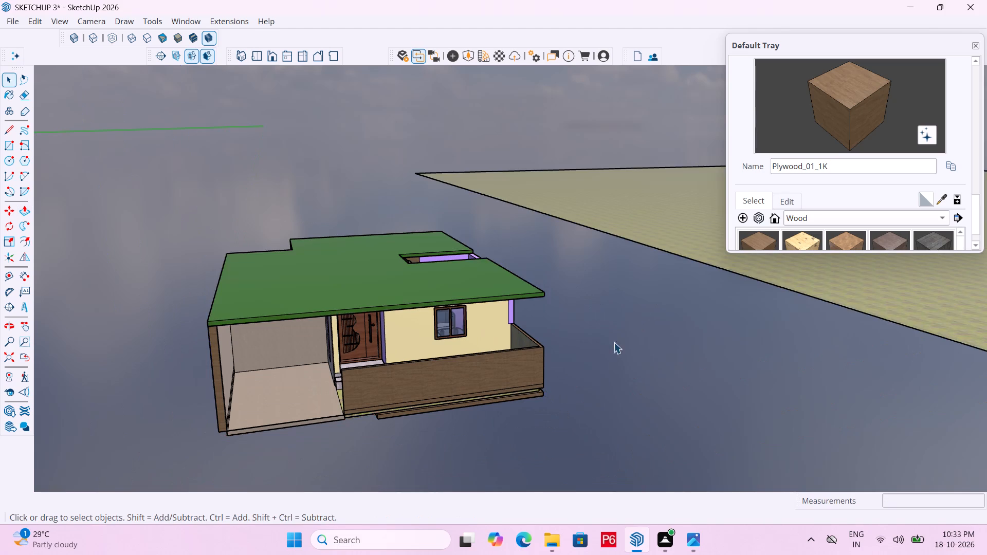
Open the house group and delete the thin plywood base slab hanging beneath the porch floor.
{"action": "middle_click_drag", "start_coordinate": [613, 318], "coordinate": [365, 344]}
{"action": "scroll", "coordinate": [365, 344], "scroll_direction": "up", "scroll_amount": 3}
{"action": "middle_click_drag", "start_coordinate": [393, 336], "coordinate": [471, 298]}
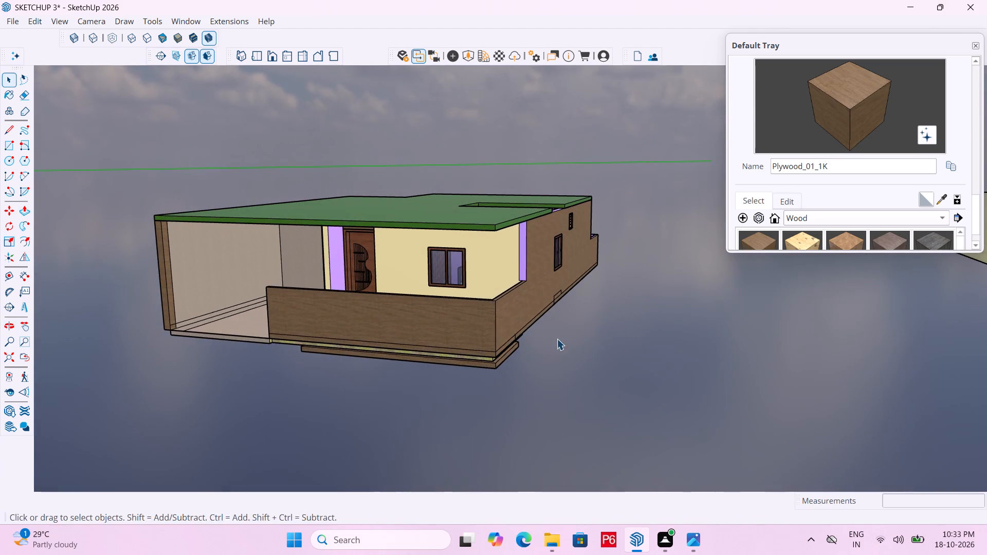
{"action": "middle_click_drag", "start_coordinate": [555, 340], "coordinate": [343, 340]}
{"action": "scroll", "coordinate": [342, 342], "scroll_direction": "up", "scroll_amount": 8}
{"action": "middle_click", "coordinate": [343, 339]}
{"action": "middle_click_drag", "start_coordinate": [354, 327], "coordinate": [377, 282]}
{"action": "scroll", "coordinate": [377, 282], "scroll_direction": "up", "scroll_amount": 1}
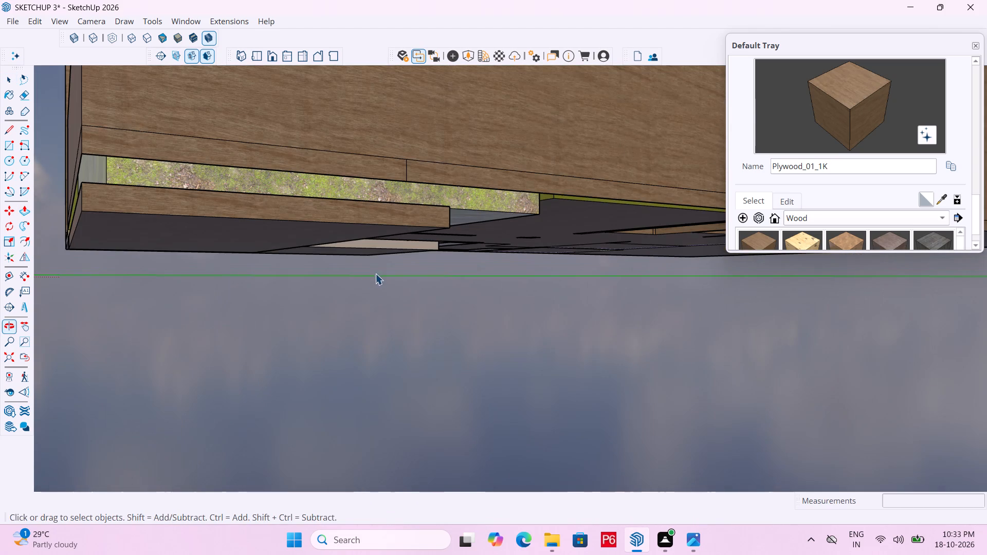
{"action": "left_click", "coordinate": [387, 224]}
{"action": "left_click", "coordinate": [386, 219]}
{"action": "left_click", "coordinate": [386, 219]}
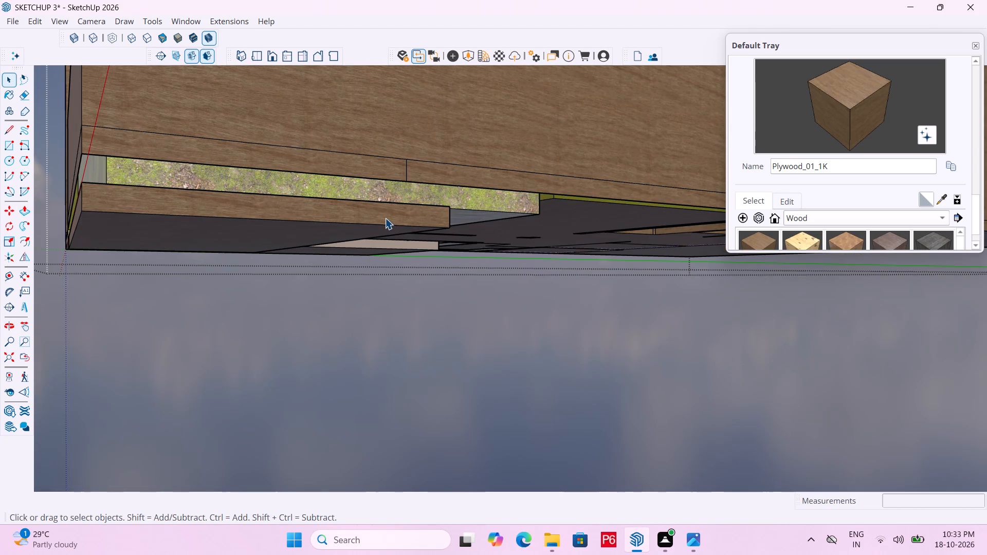
{"action": "left_click", "coordinate": [385, 217]}
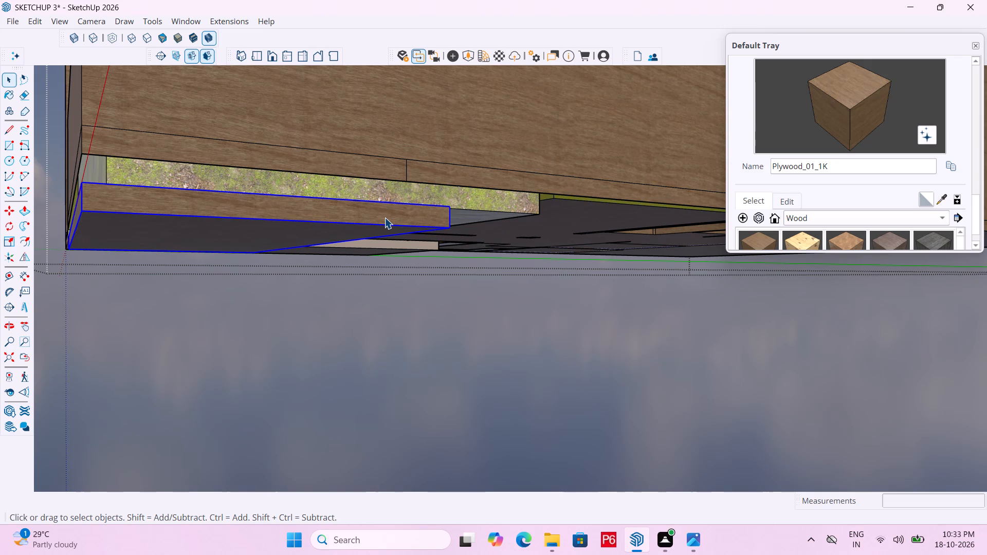
{"action": "key", "text": "Delete"}
{"action": "scroll", "coordinate": [338, 273], "scroll_direction": "down", "scroll_amount": 5}
{"action": "left_click", "coordinate": [391, 335]}
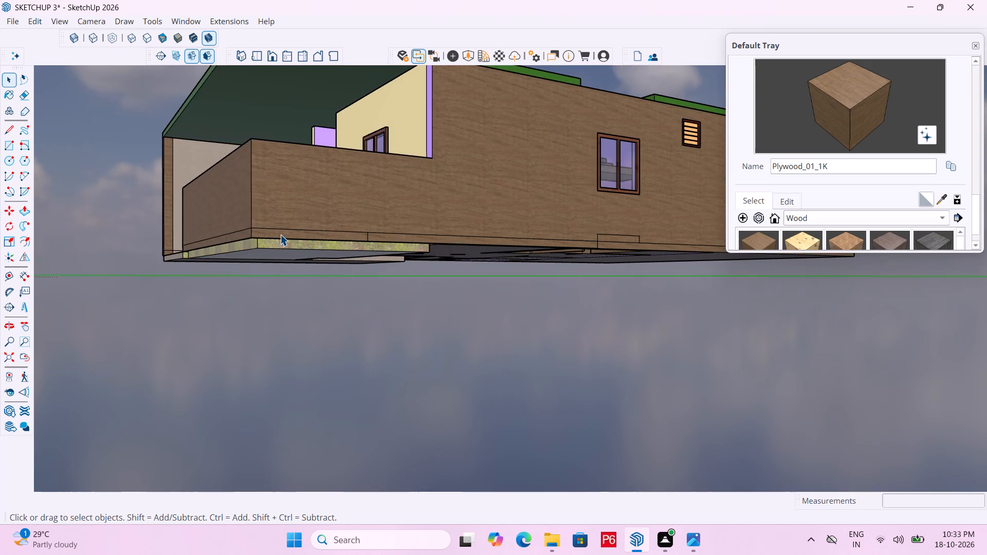
Save the model.
{"action": "scroll", "coordinate": [280, 234], "scroll_direction": "down", "scroll_amount": 2}
{"action": "middle_click_drag", "start_coordinate": [280, 234], "coordinate": [316, 311]}
{"action": "left_click", "coordinate": [349, 384]}
{"action": "key", "text": "ctrl+s"}
{"action": "key", "text": "ctrl+s"}
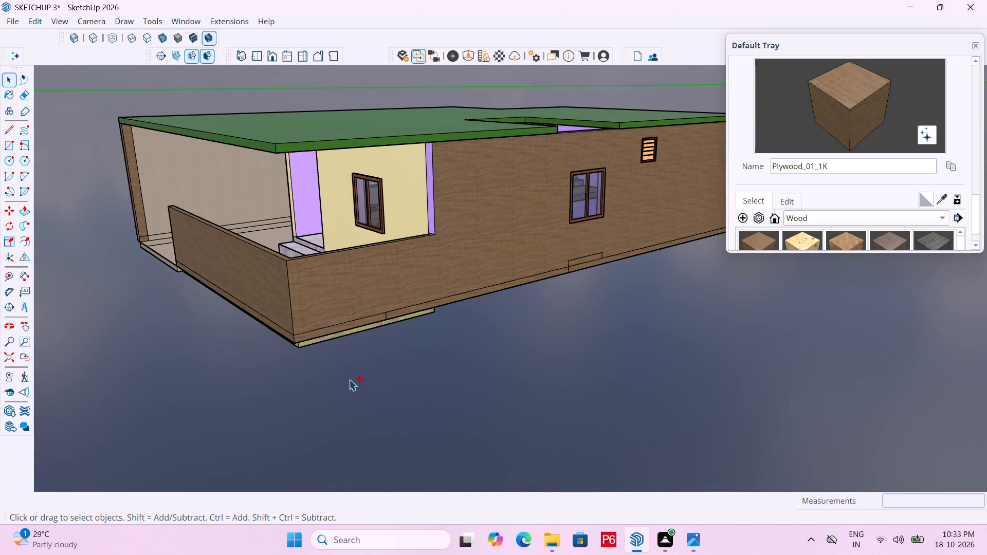
{"action": "key", "text": "ctrl+s"}
{"action": "key", "text": "ctrl+s"}
{"action": "key", "text": "ctrl+s"}
{"action": "key", "text": "ctrl+s"}
{"action": "key", "text": "ctrl+s"}
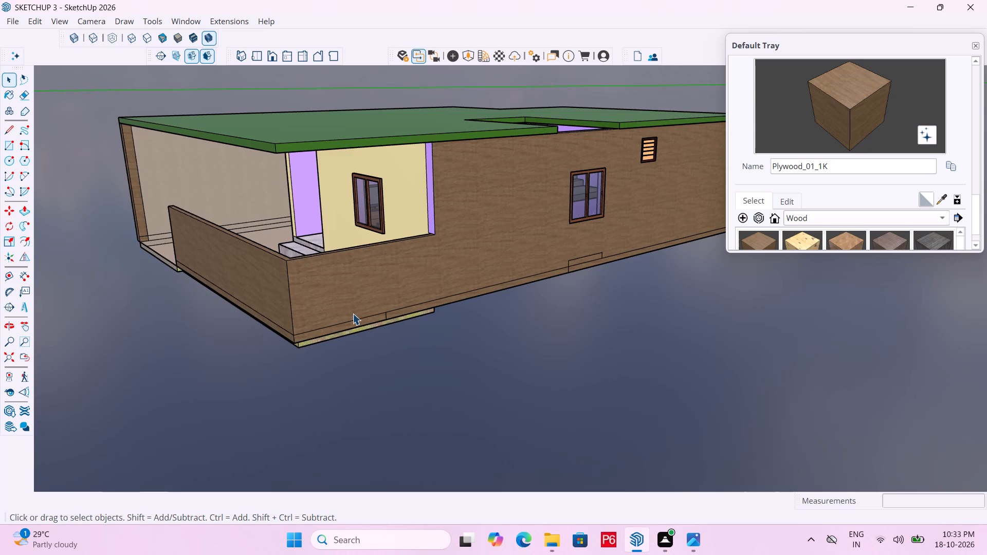
Examine the house's underside and front base edge, from the porch corner around to the room's outer wall.
{"action": "scroll", "coordinate": [353, 308], "scroll_direction": "down", "scroll_amount": 4}
{"action": "middle_click_drag", "start_coordinate": [356, 304], "coordinate": [430, 344]}
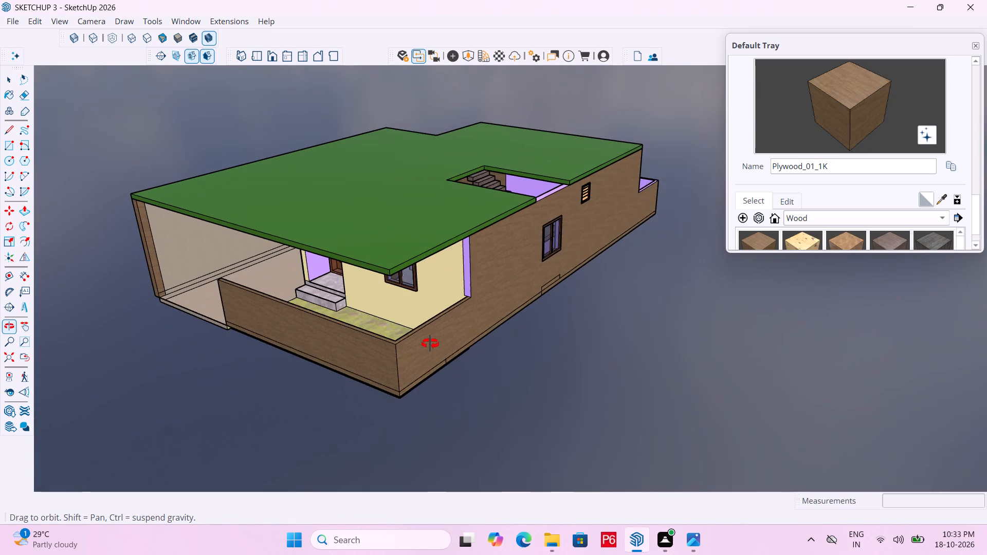
{"action": "middle_click_drag", "start_coordinate": [430, 344], "coordinate": [428, 344]}
{"action": "middle_click_drag", "start_coordinate": [395, 385], "coordinate": [423, 214]}
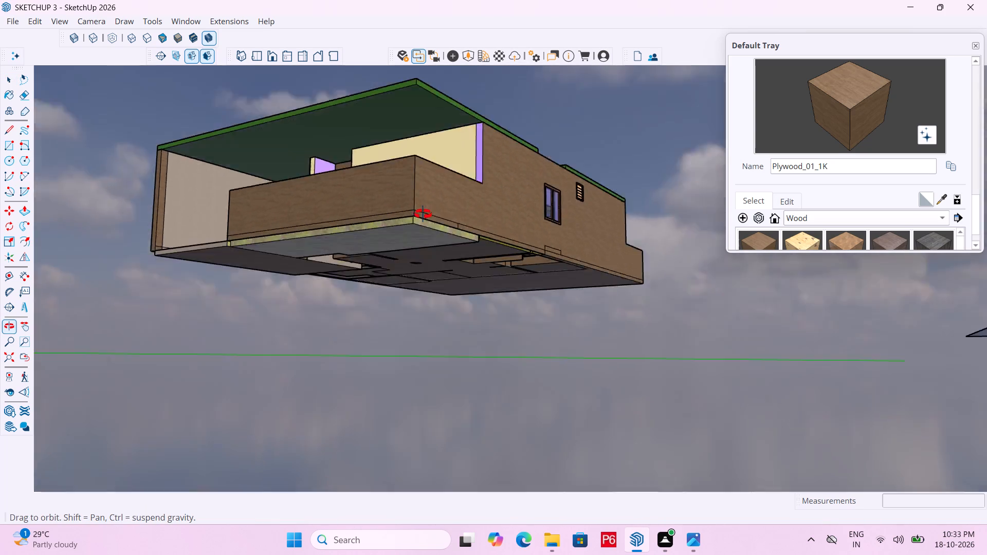
{"action": "middle_click_drag", "start_coordinate": [423, 214], "coordinate": [415, 374]}
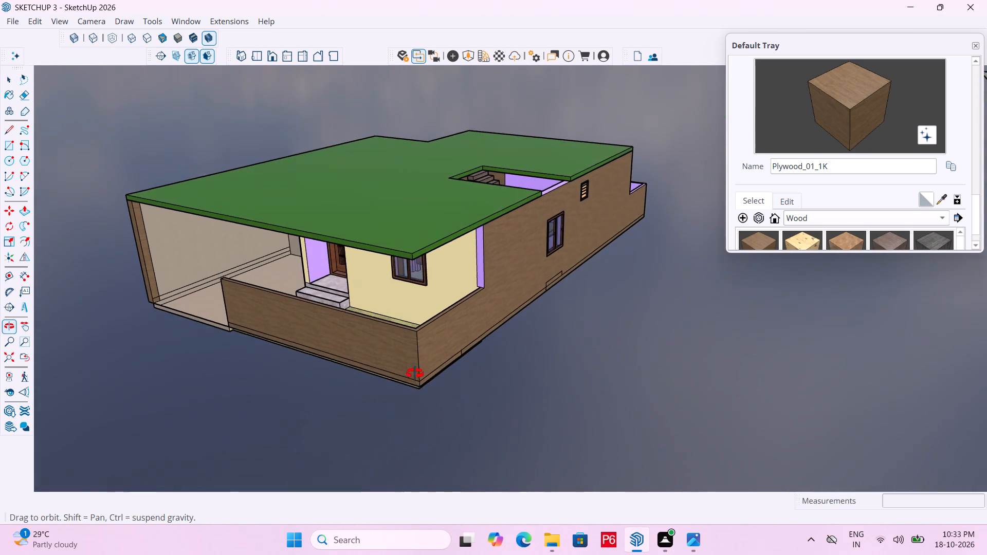
{"action": "middle_click_drag", "start_coordinate": [415, 374], "coordinate": [766, 294]}
{"action": "scroll", "coordinate": [579, 319], "scroll_direction": "up", "scroll_amount": 4}
{"action": "scroll", "coordinate": [504, 304], "scroll_direction": "up", "scroll_amount": 6}
{"action": "middle_click_drag", "start_coordinate": [502, 305], "coordinate": [419, 297]}
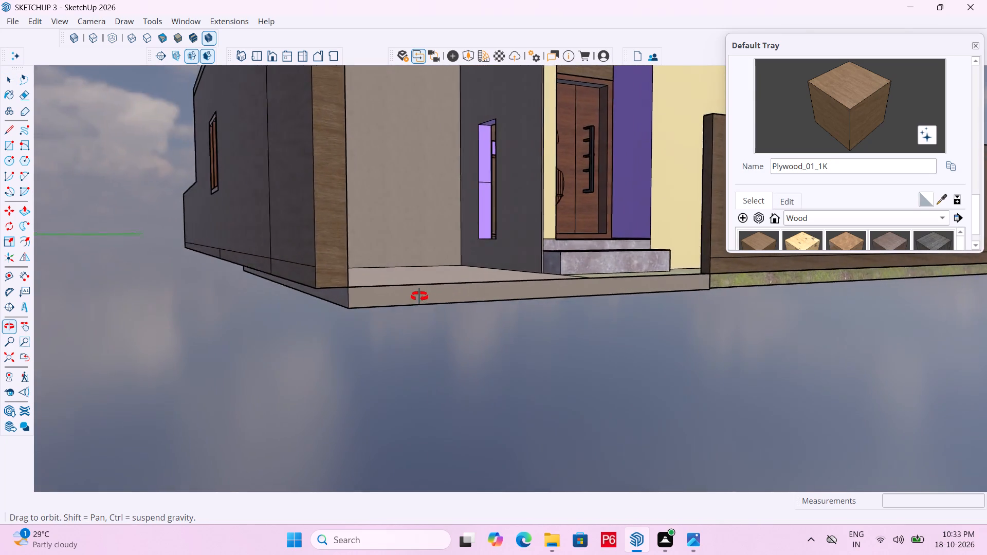
{"action": "middle_click_drag", "start_coordinate": [419, 297], "coordinate": [361, 308]}
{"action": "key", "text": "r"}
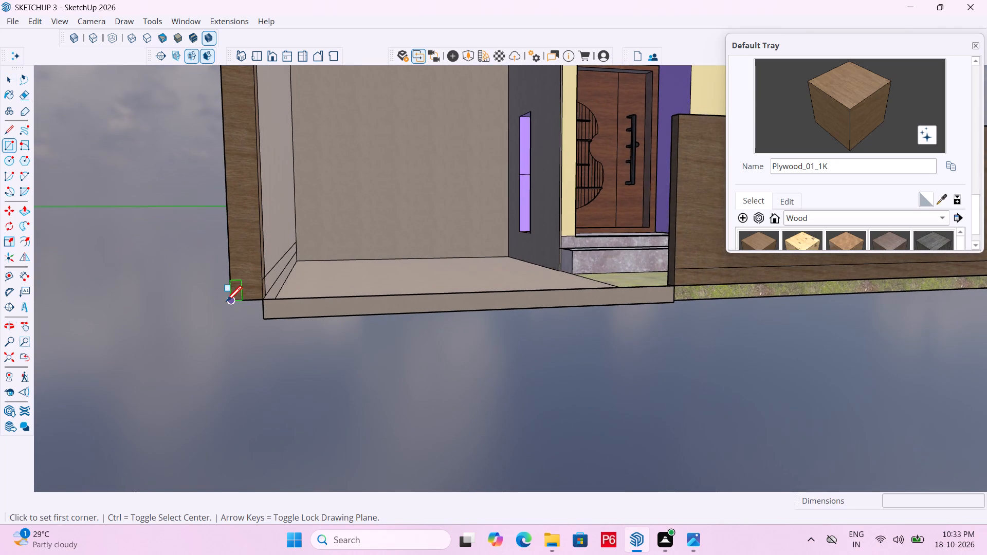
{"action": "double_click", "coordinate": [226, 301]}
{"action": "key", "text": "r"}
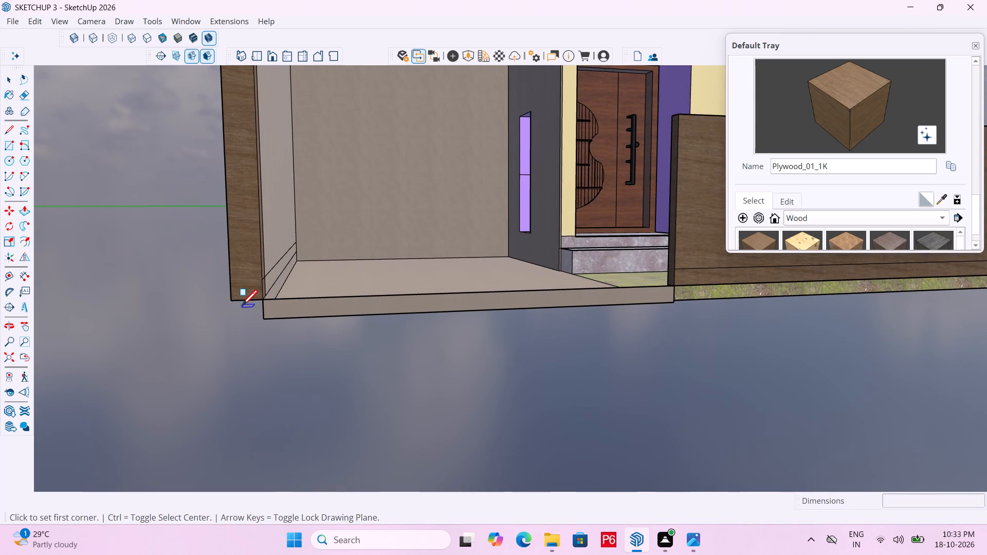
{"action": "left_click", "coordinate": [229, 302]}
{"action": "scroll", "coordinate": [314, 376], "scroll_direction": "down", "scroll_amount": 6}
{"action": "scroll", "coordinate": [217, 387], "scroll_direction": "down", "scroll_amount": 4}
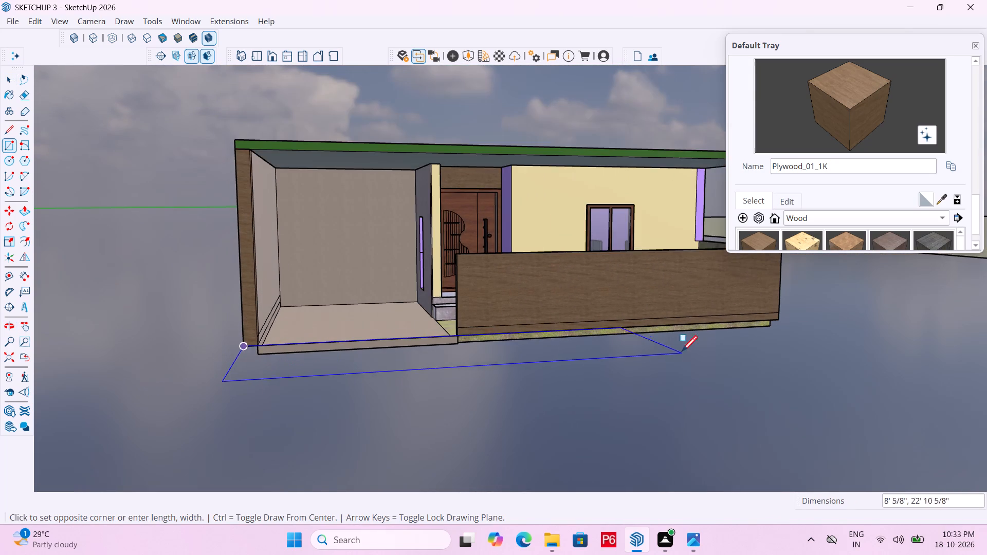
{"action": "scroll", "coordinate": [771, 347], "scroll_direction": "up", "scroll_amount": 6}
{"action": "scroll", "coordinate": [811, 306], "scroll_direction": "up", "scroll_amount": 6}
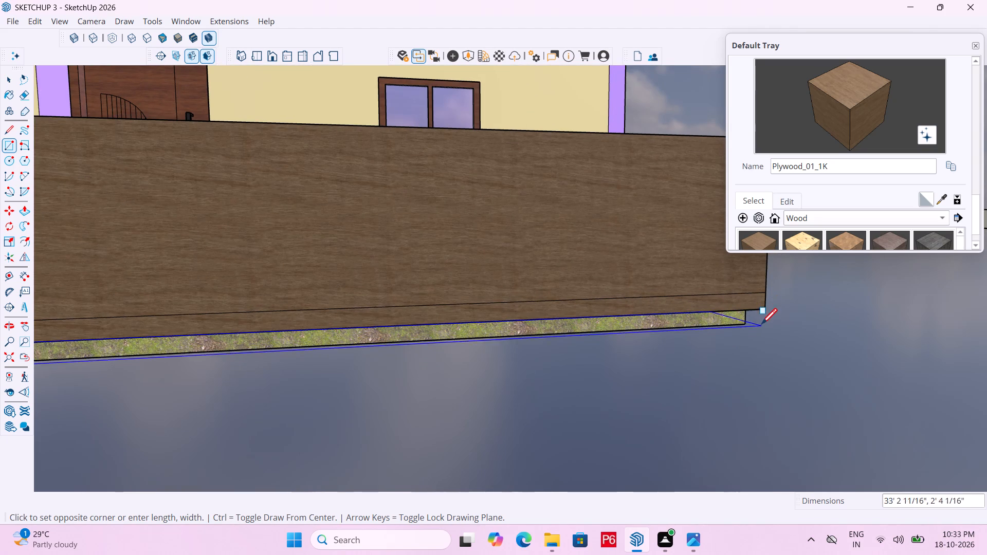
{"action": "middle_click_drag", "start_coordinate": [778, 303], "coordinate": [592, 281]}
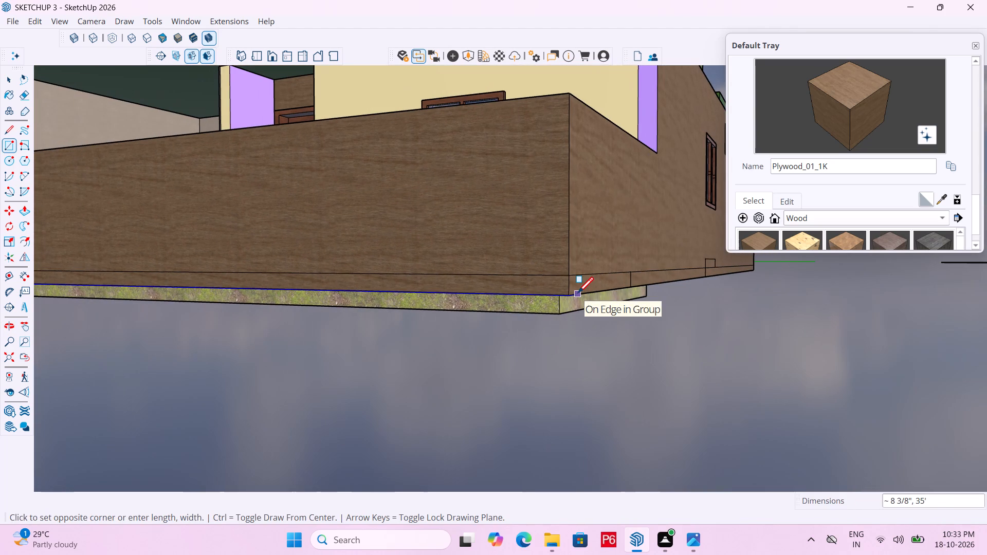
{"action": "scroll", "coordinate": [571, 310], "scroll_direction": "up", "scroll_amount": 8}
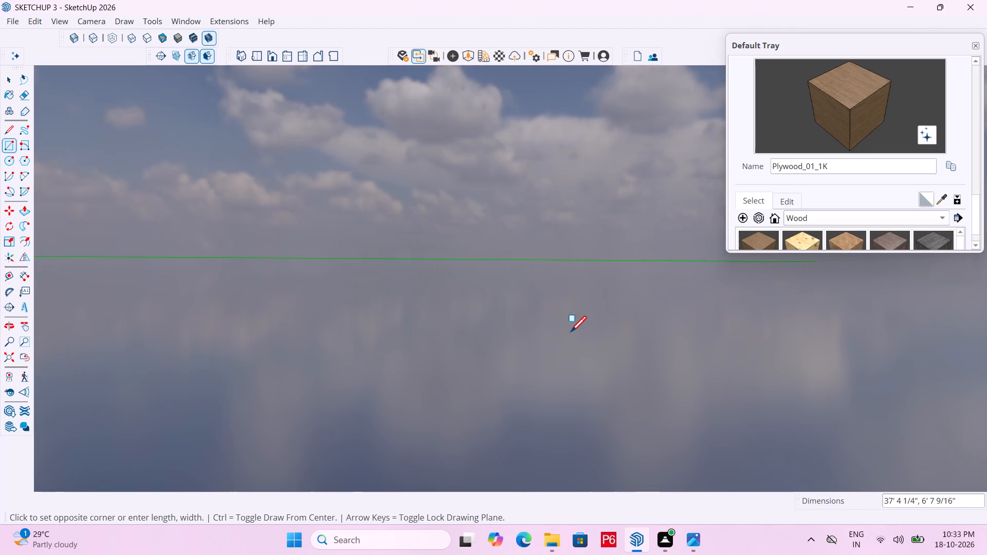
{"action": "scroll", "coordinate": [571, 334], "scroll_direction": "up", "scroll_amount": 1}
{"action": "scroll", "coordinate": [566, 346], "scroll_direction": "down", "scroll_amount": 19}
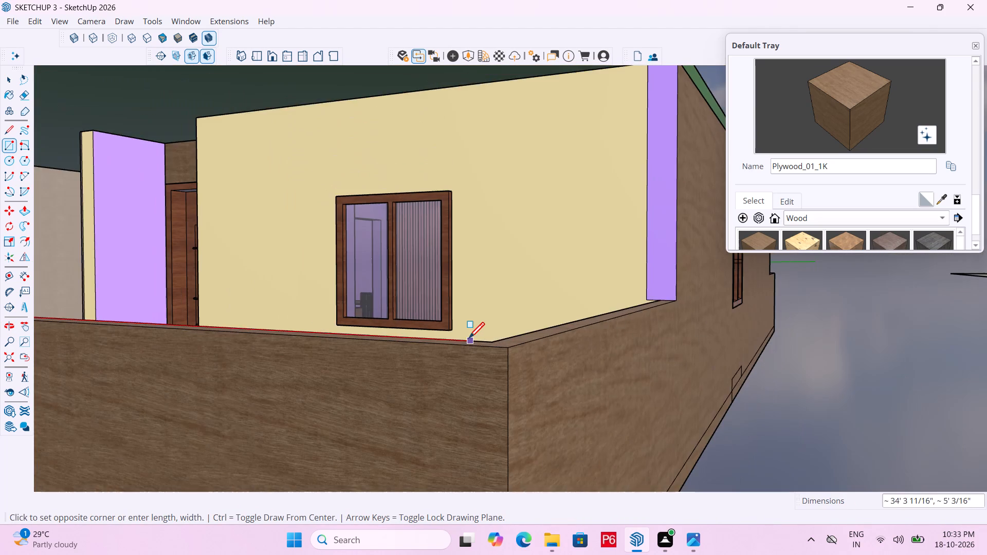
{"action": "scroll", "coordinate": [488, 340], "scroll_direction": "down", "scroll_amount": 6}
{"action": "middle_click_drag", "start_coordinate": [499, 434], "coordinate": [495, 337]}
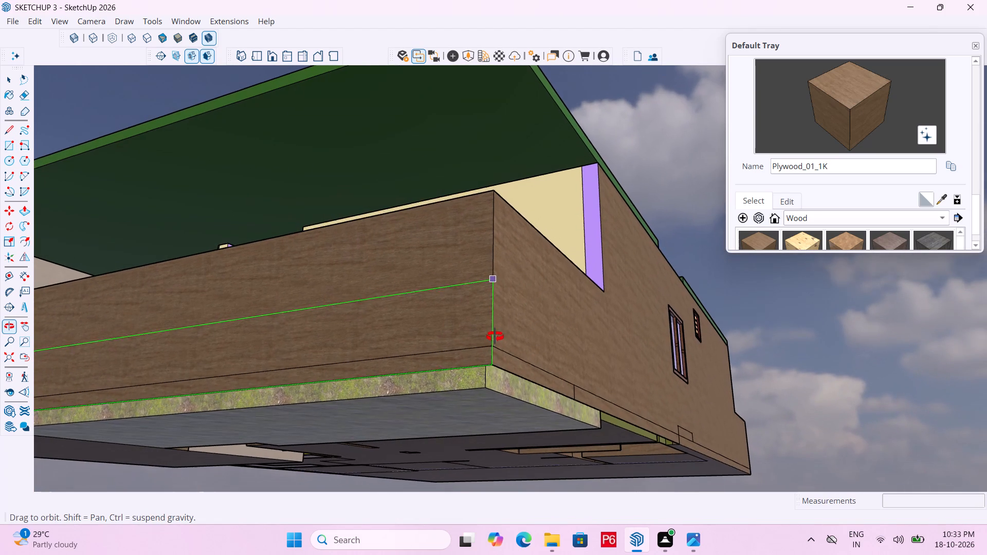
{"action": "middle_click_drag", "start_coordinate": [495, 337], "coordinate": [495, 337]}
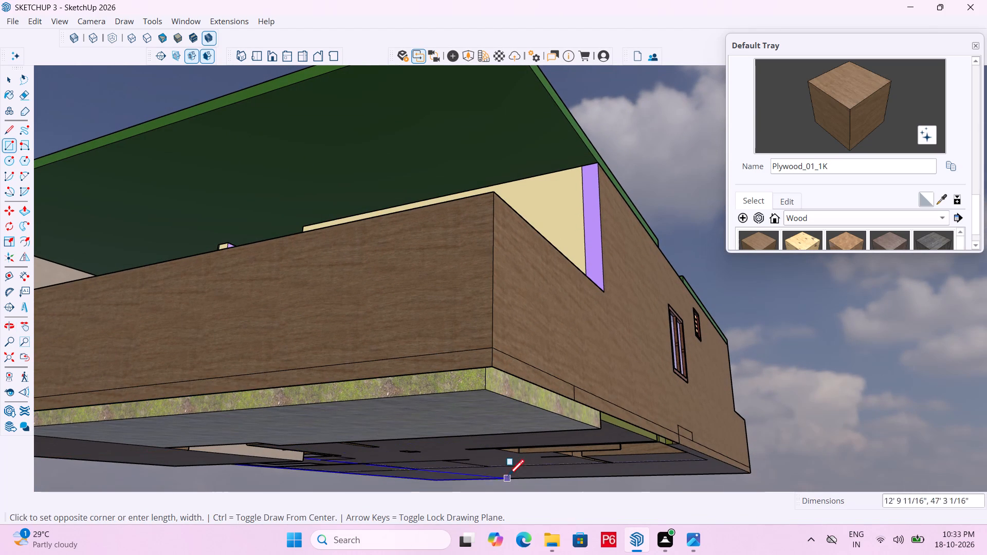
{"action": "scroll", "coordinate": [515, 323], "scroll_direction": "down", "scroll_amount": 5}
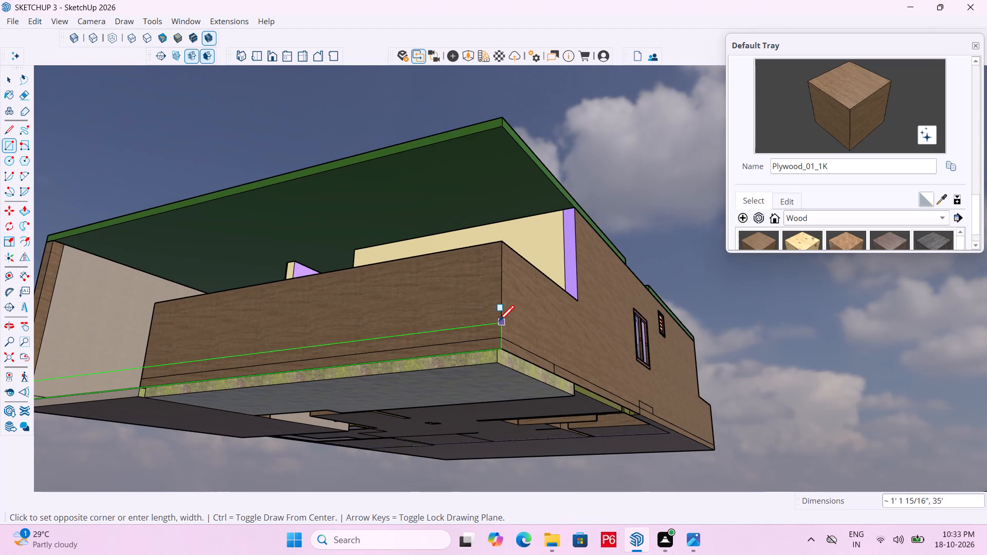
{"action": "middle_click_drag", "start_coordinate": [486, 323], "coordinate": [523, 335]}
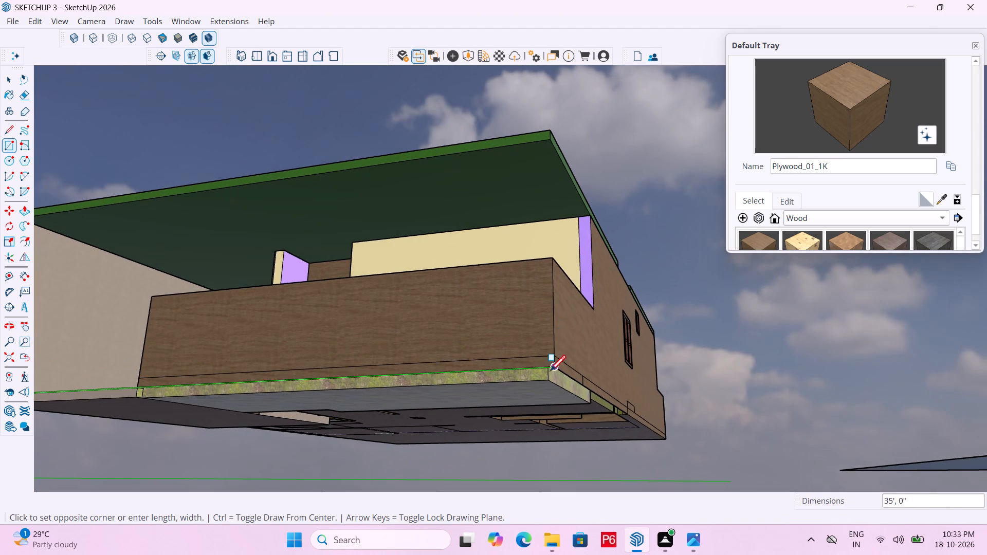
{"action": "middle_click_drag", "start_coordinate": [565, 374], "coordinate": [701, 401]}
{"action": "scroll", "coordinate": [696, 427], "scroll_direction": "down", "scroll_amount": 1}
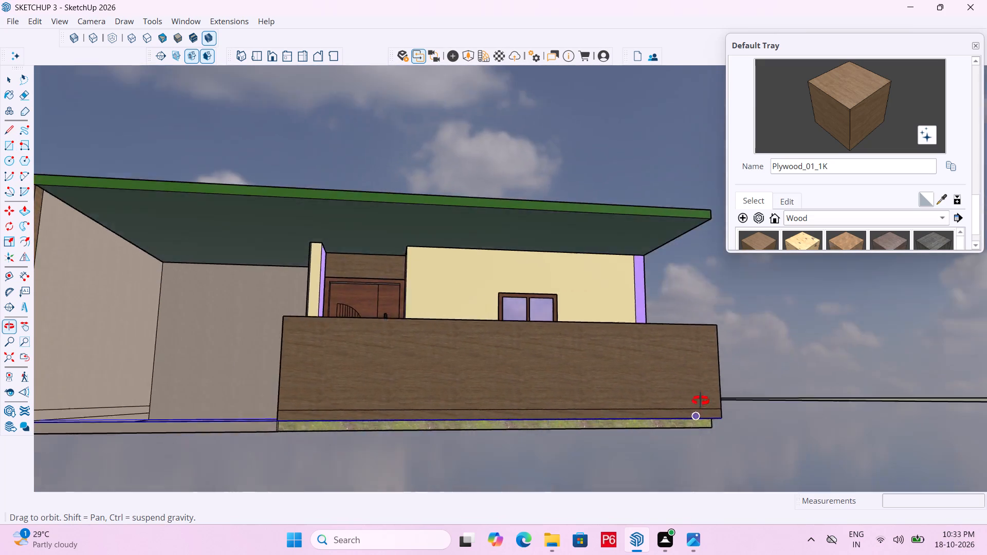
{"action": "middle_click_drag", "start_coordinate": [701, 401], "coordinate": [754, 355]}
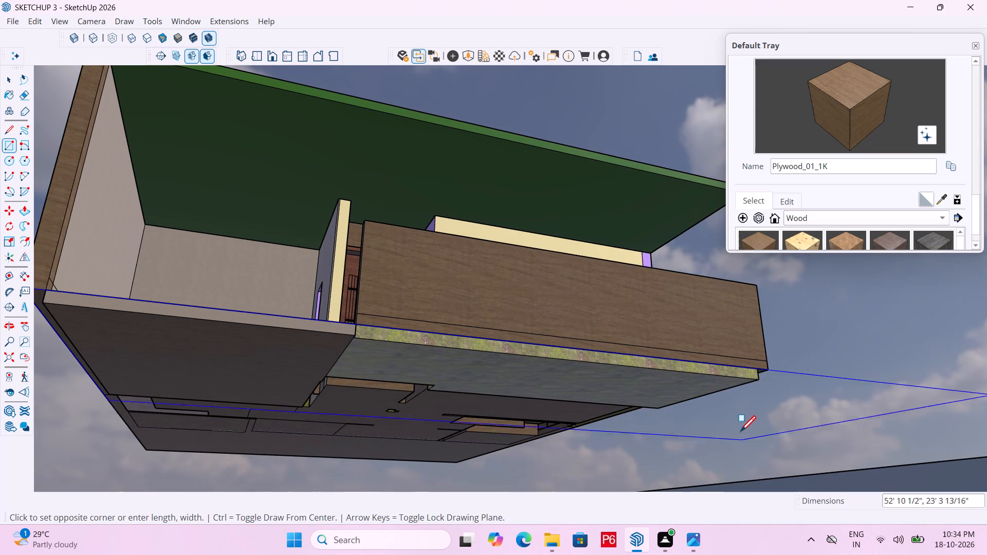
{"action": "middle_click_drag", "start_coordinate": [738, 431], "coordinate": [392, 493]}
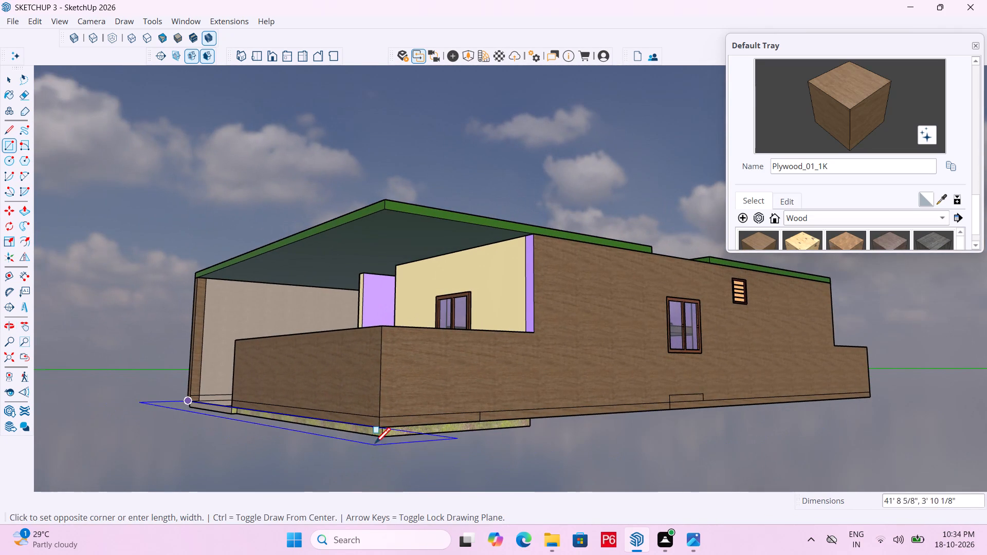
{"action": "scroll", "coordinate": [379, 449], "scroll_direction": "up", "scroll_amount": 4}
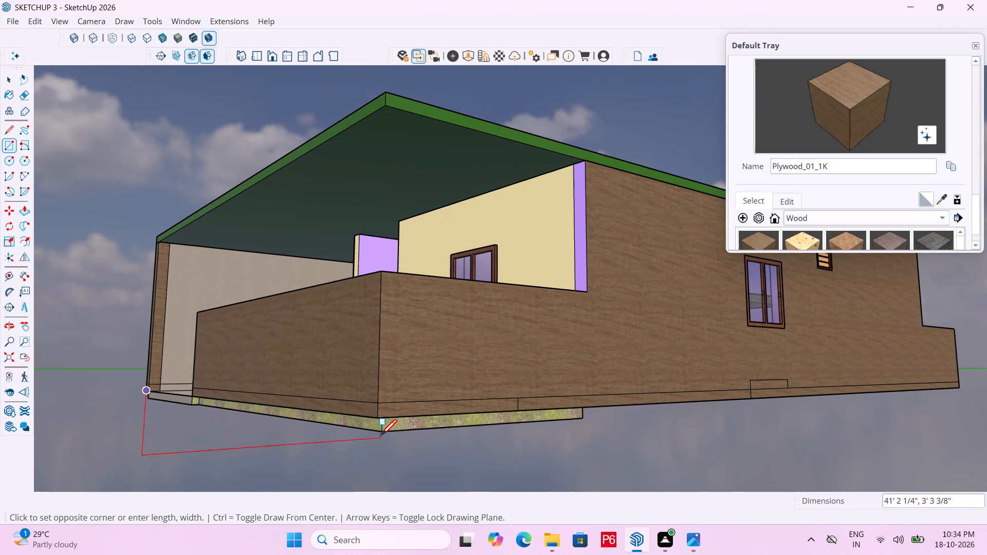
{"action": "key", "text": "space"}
Open the house group for editing and select the grass-textured front edge face of the porch floor.
{"action": "middle_click_drag", "start_coordinate": [344, 414], "coordinate": [367, 383]}
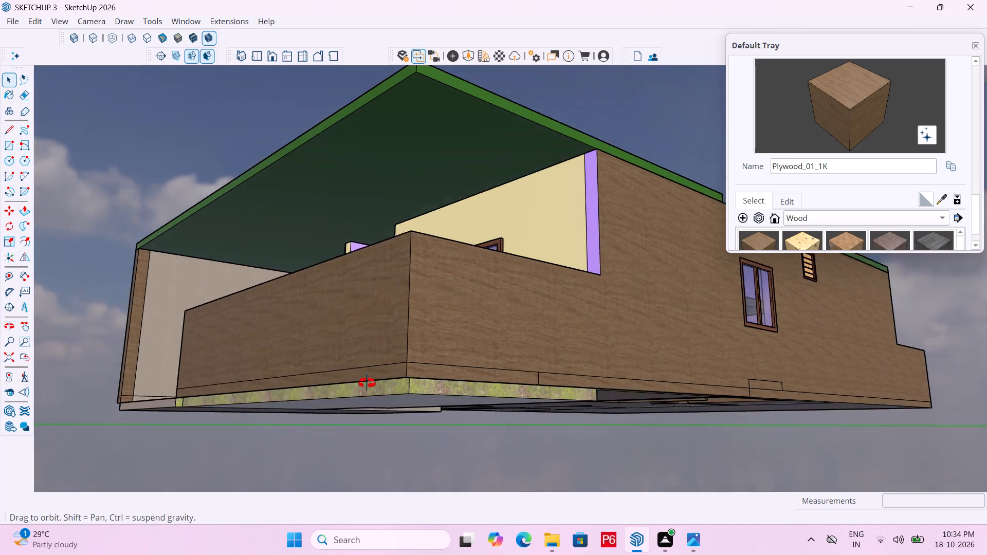
{"action": "middle_click_drag", "start_coordinate": [367, 383], "coordinate": [385, 348]}
{"action": "scroll", "coordinate": [385, 348], "scroll_direction": "up", "scroll_amount": 4}
{"action": "triple_click", "coordinate": [416, 298]}
{"action": "left_click", "coordinate": [417, 296]}
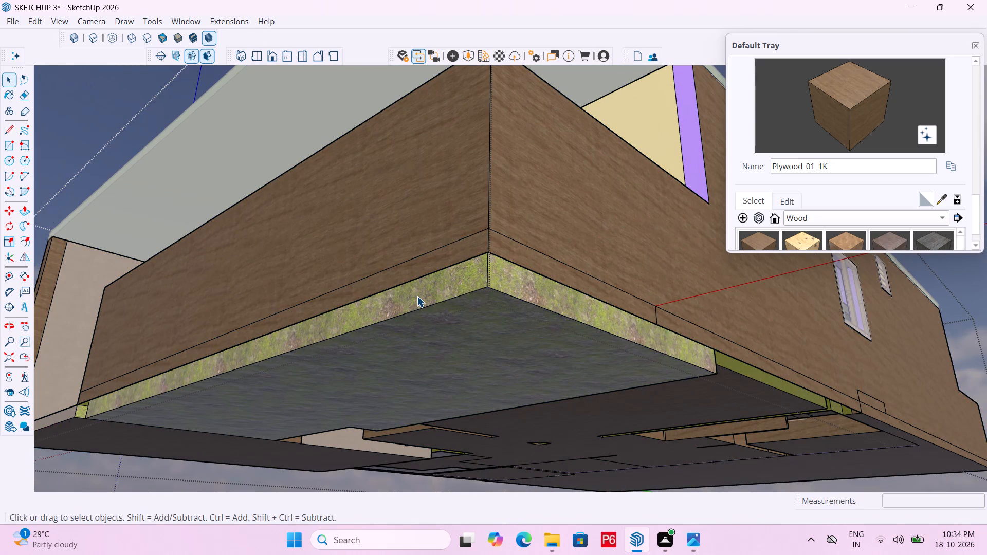
{"action": "double_click", "coordinate": [417, 296]}
{"action": "double_click", "coordinate": [399, 298]}
{"action": "double_click", "coordinate": [407, 299]}
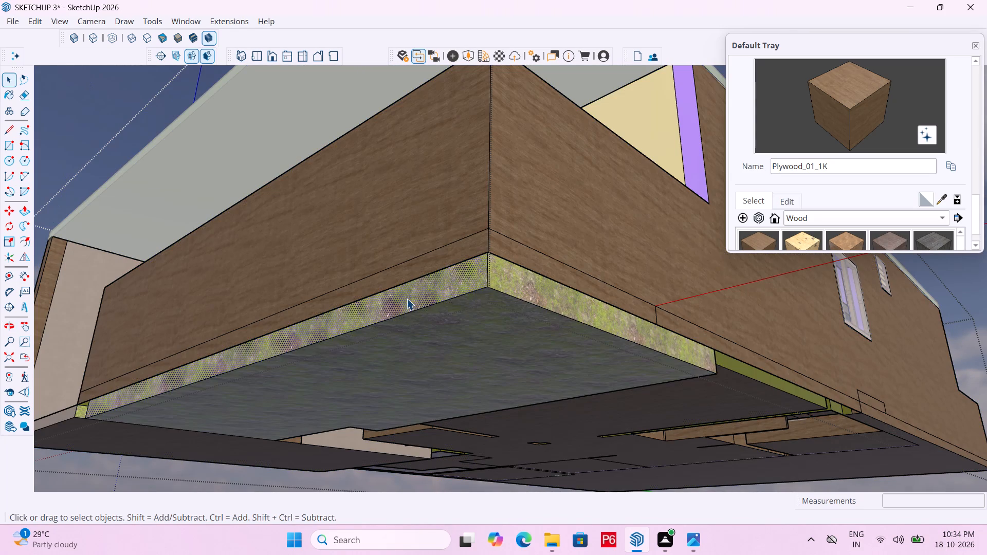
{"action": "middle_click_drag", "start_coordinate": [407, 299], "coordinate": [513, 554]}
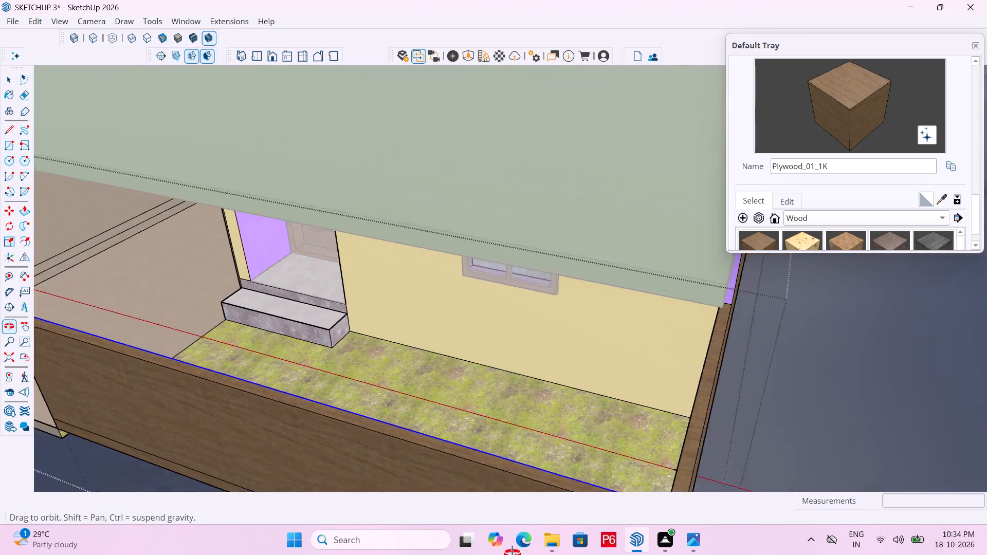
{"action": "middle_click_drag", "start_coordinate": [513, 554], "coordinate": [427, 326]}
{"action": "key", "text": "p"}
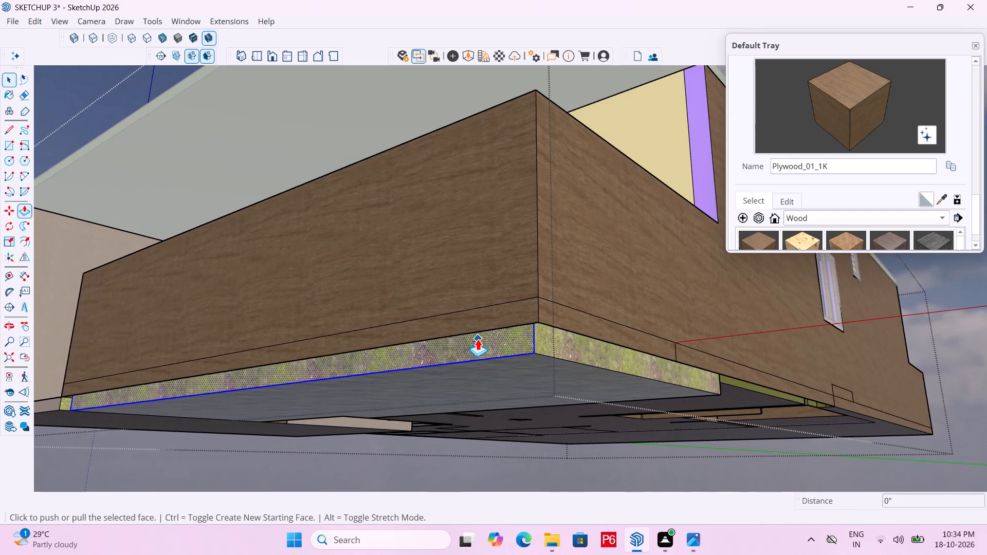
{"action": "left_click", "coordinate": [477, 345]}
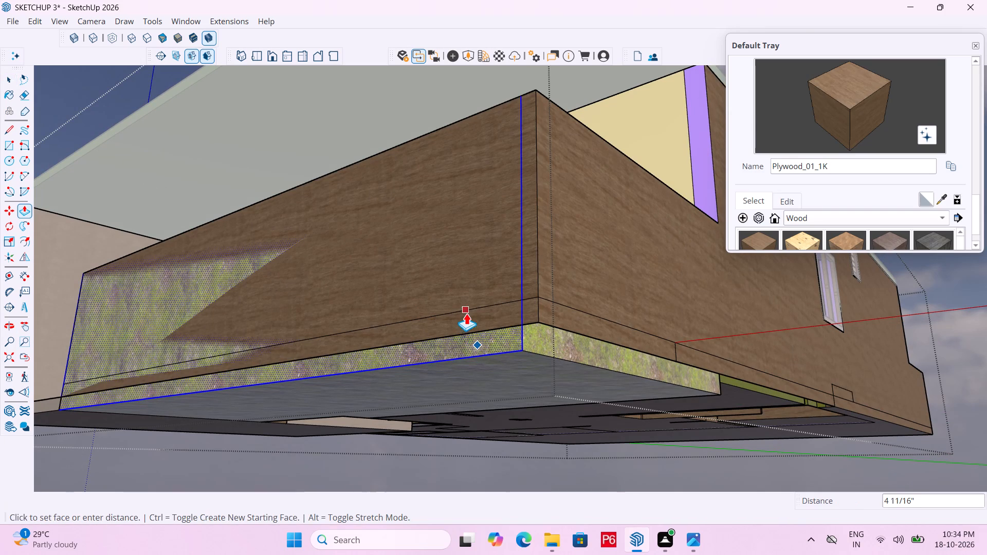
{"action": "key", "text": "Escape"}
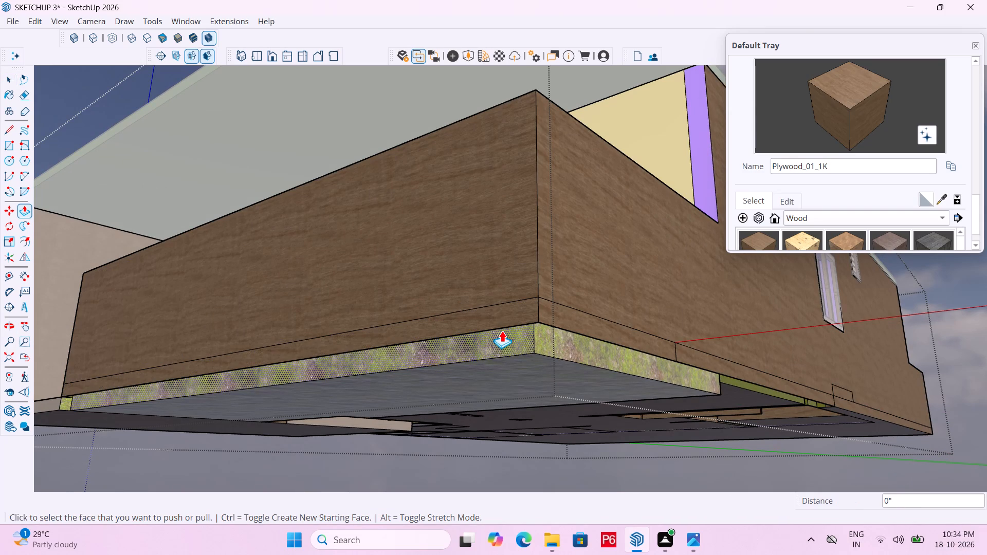
Split the porch floor's grass front edge face with a lengthwise line from the porch corner to its far end.
{"action": "key", "text": "l"}
{"action": "scroll", "coordinate": [541, 331], "scroll_direction": "up", "scroll_amount": 3}
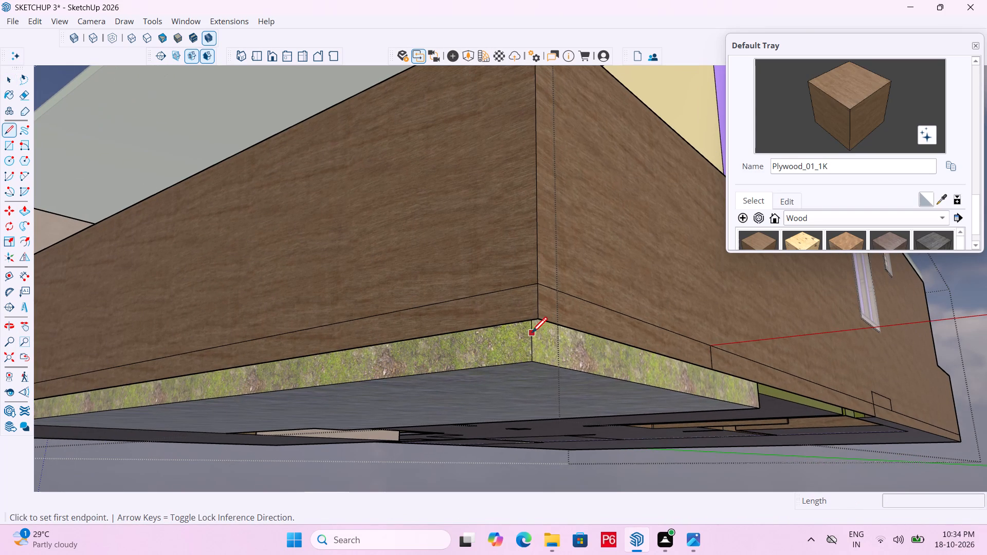
{"action": "left_click", "coordinate": [531, 336]}
{"action": "scroll", "coordinate": [440, 334], "scroll_direction": "down", "scroll_amount": 6}
{"action": "scroll", "coordinate": [246, 354], "scroll_direction": "up", "scroll_amount": 6}
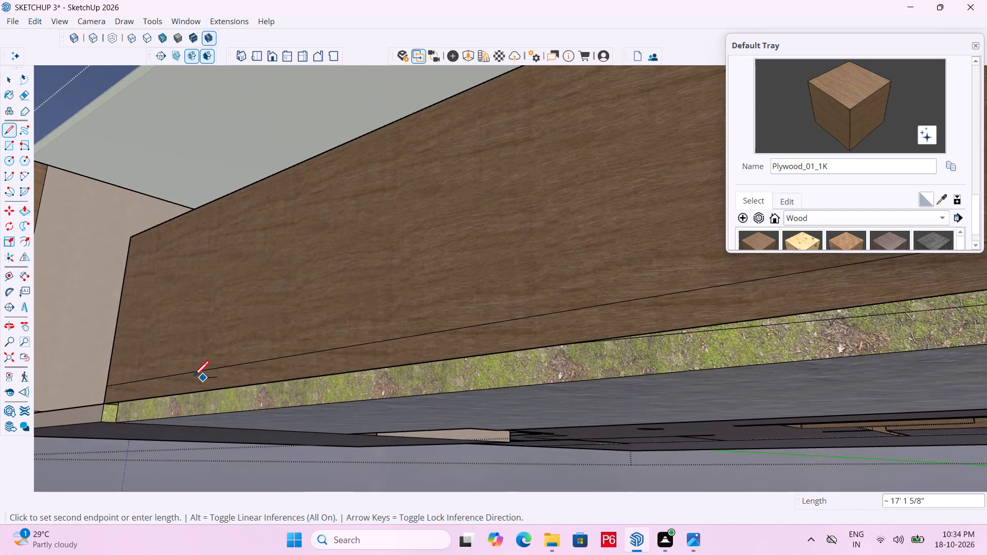
{"action": "scroll", "coordinate": [118, 405], "scroll_direction": "up", "scroll_amount": 3}
{"action": "left_click", "coordinate": [119, 408]}
{"action": "key", "text": "space"}
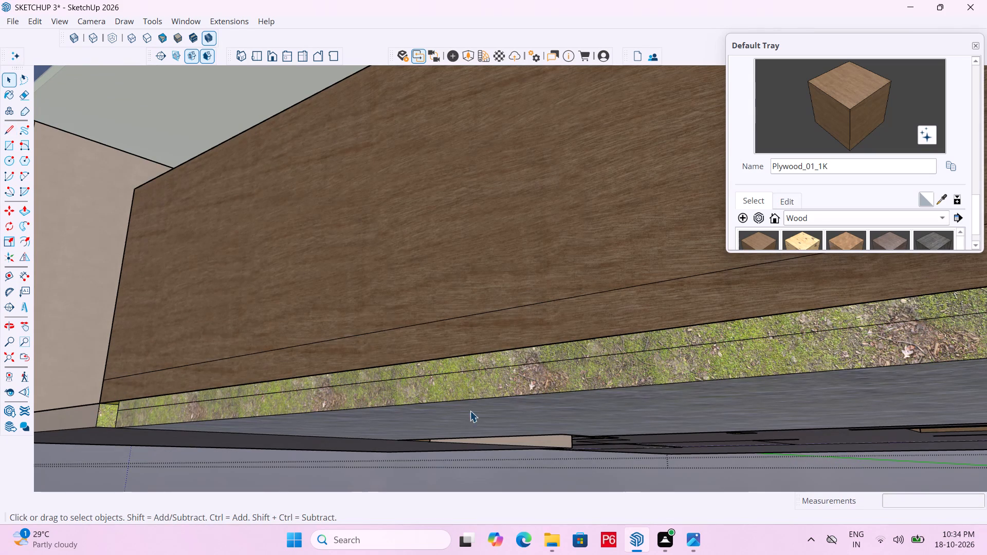
Push/Pull the lower strip of the porch floor's grass front edge by about 4 11/16".
{"action": "left_click", "coordinate": [520, 378]}
{"action": "key", "text": "p"}
{"action": "left_click", "coordinate": [546, 376]}
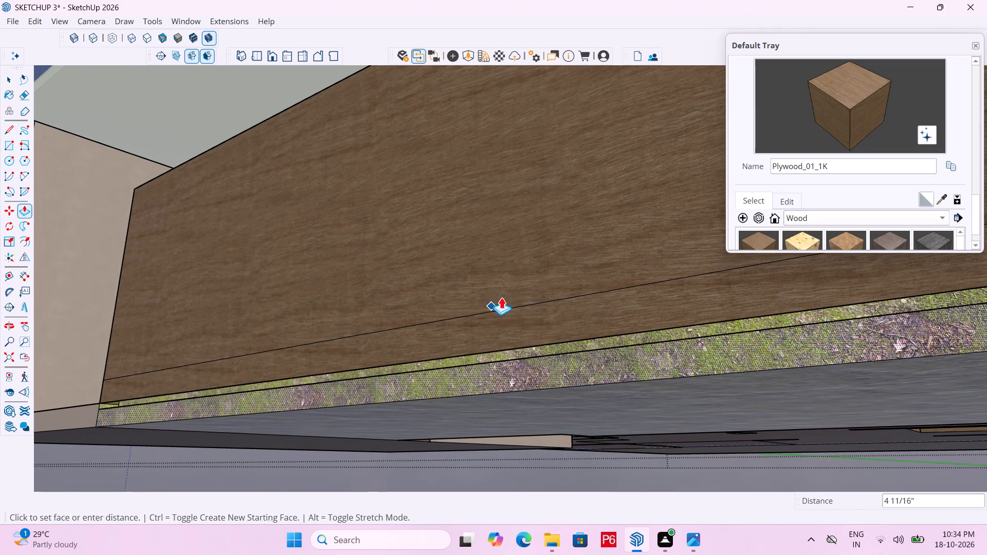
{"action": "left_click", "coordinate": [500, 267]}
Draw a long, narrow rectangle along the front base, from the far side wall's bottom corner to the porch floor's lower corner.
{"action": "scroll", "coordinate": [337, 328], "scroll_direction": "down", "scroll_amount": 6}
{"action": "middle_click_drag", "start_coordinate": [383, 346], "coordinate": [386, 348]}
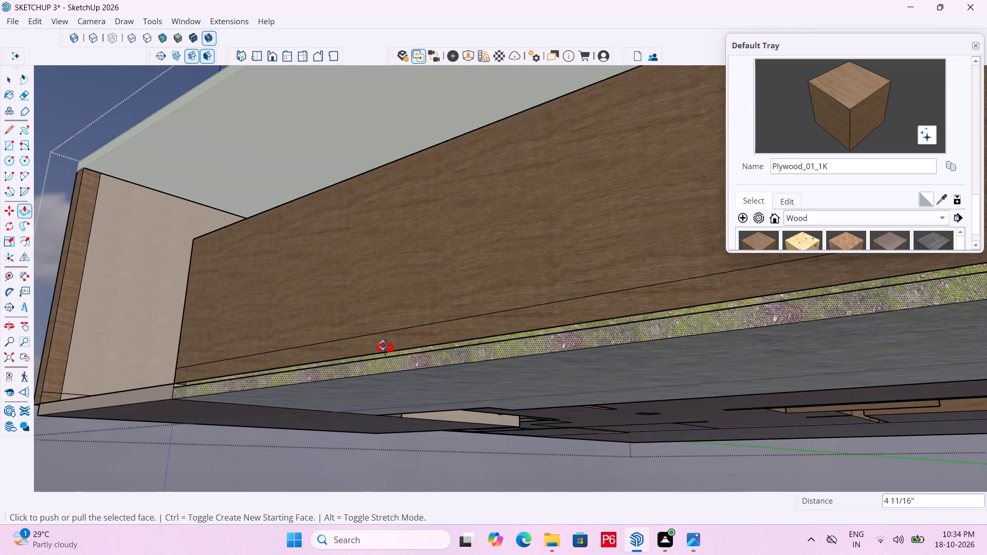
{"action": "middle_click_drag", "start_coordinate": [386, 348], "coordinate": [433, 402]}
{"action": "scroll", "coordinate": [273, 353], "scroll_direction": "down", "scroll_amount": 7}
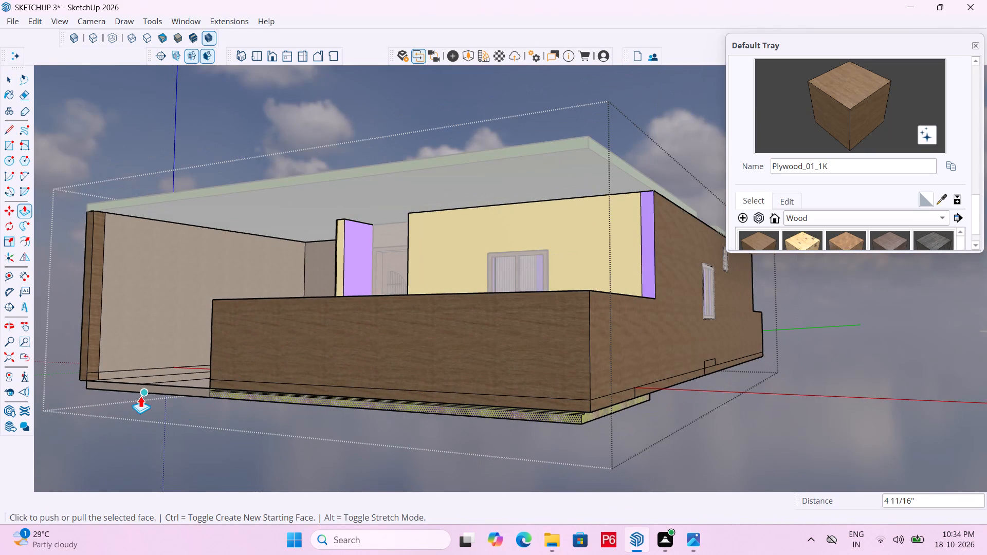
{"action": "middle_click_drag", "start_coordinate": [78, 395], "coordinate": [0, 388]}
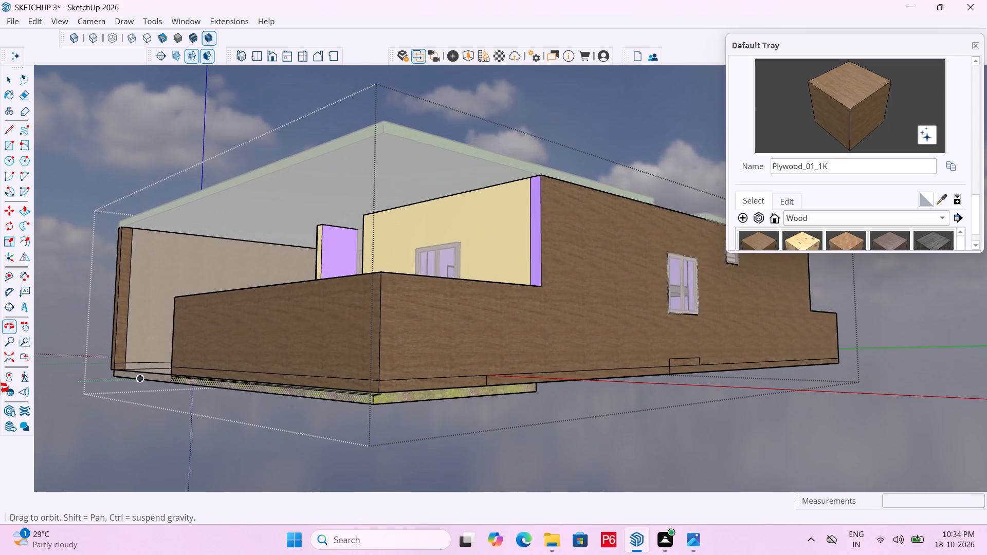
{"action": "middle_click_drag", "start_coordinate": [0, 388], "coordinate": [134, 409]}
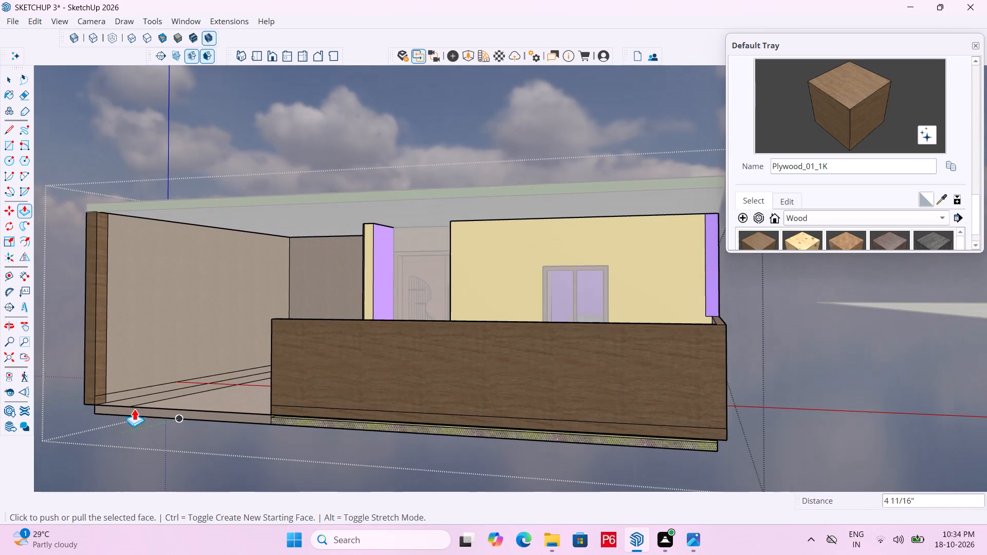
{"action": "key", "text": "r"}
{"action": "scroll", "coordinate": [84, 406], "scroll_direction": "up", "scroll_amount": 5}
{"action": "left_click", "coordinate": [83, 401]}
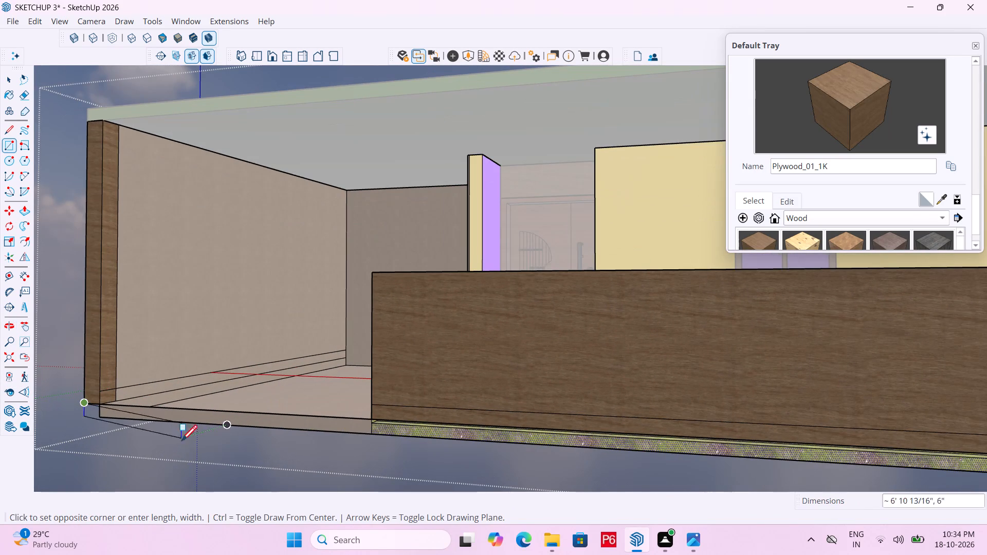
{"action": "scroll", "coordinate": [132, 423], "scroll_direction": "down", "scroll_amount": 5}
{"action": "scroll", "coordinate": [105, 391], "scroll_direction": "down", "scroll_amount": 7}
{"action": "scroll", "coordinate": [449, 429], "scroll_direction": "up", "scroll_amount": 10}
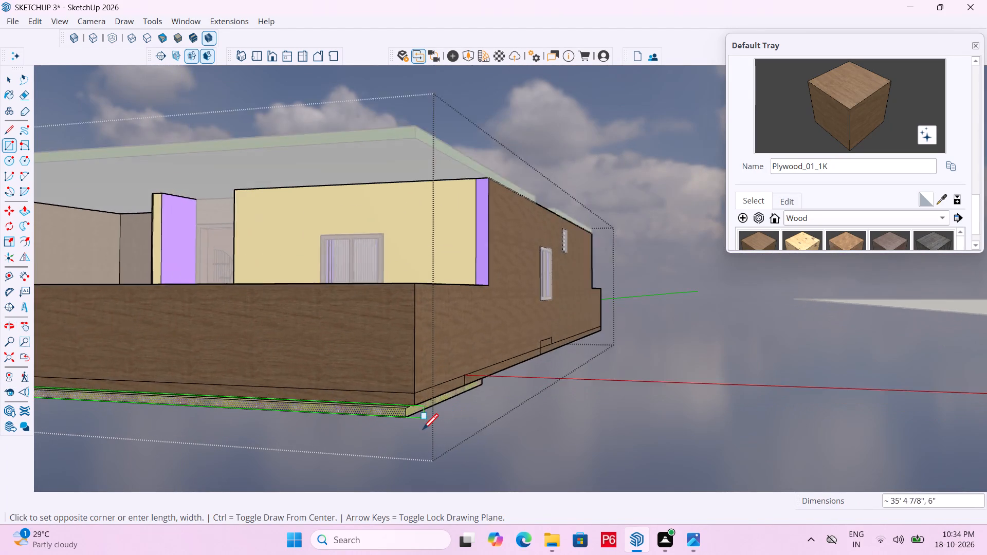
{"action": "scroll", "coordinate": [423, 431], "scroll_direction": "up", "scroll_amount": 2}
{"action": "left_click", "coordinate": [405, 413]}
Draw a small rectangle at the porch corner, spanning from the base strip's lower end to the low wall's bottom corner.
{"action": "middle_click_drag", "start_coordinate": [455, 399], "coordinate": [695, 379]}
{"action": "scroll", "coordinate": [672, 381], "scroll_direction": "down", "scroll_amount": 6}
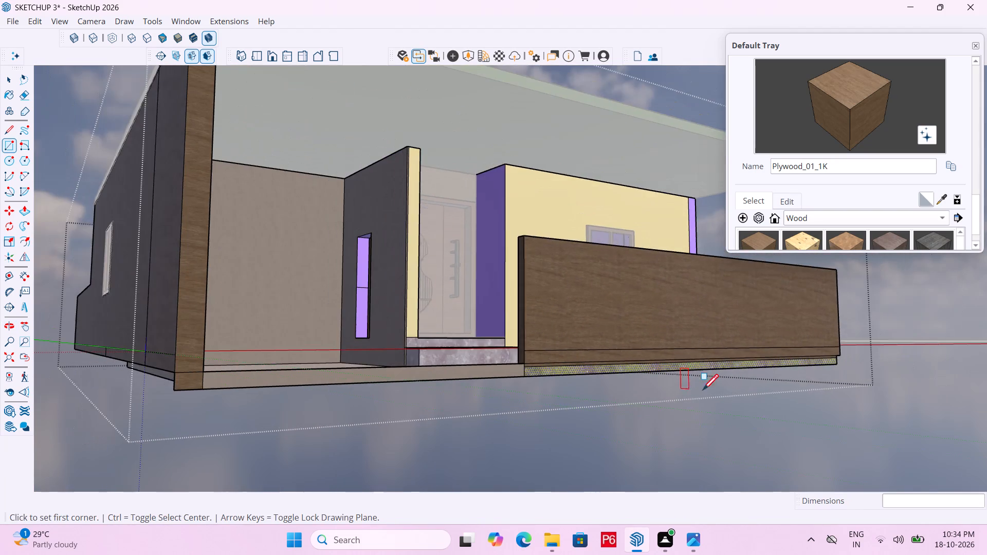
{"action": "middle_click_drag", "start_coordinate": [723, 394], "coordinate": [273, 430]}
{"action": "scroll", "coordinate": [276, 411], "scroll_direction": "up", "scroll_amount": 4}
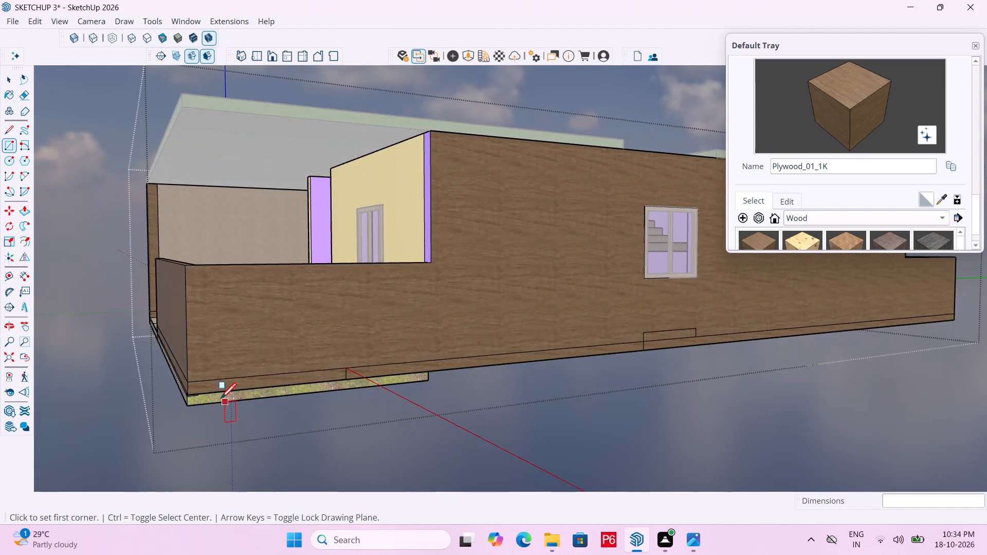
{"action": "scroll", "coordinate": [221, 400], "scroll_direction": "up", "scroll_amount": 6}
{"action": "middle_click_drag", "start_coordinate": [202, 404], "coordinate": [314, 385]}
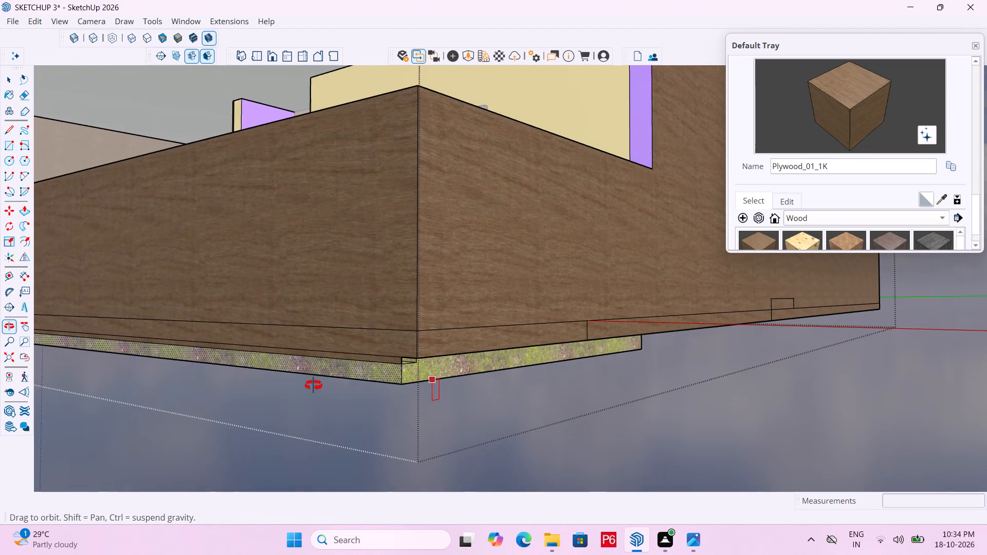
{"action": "middle_click_drag", "start_coordinate": [314, 385], "coordinate": [289, 385]}
{"action": "scroll", "coordinate": [357, 361], "scroll_direction": "up", "scroll_amount": 12}
{"action": "middle_click_drag", "start_coordinate": [372, 357], "coordinate": [271, 357]}
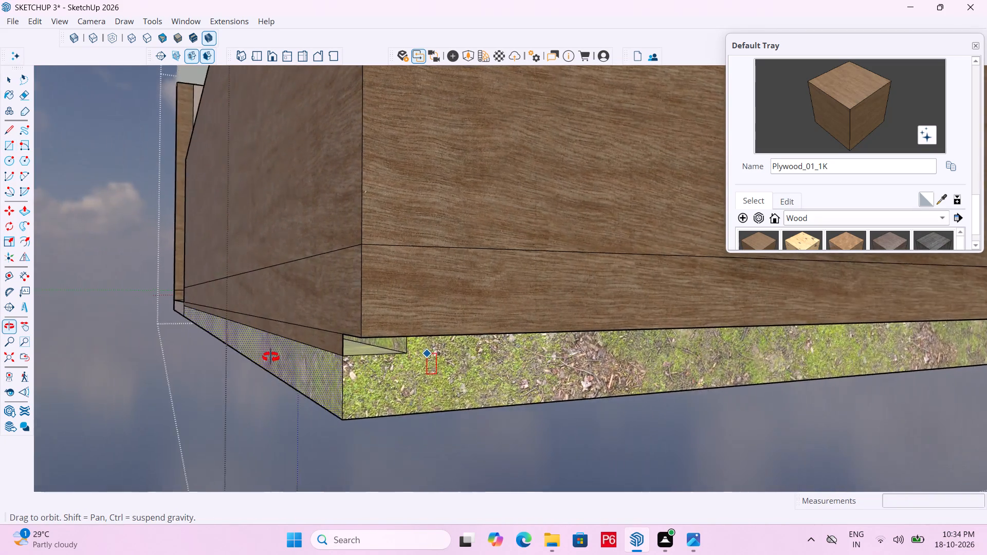
{"action": "middle_click_drag", "start_coordinate": [271, 357], "coordinate": [653, 353]}
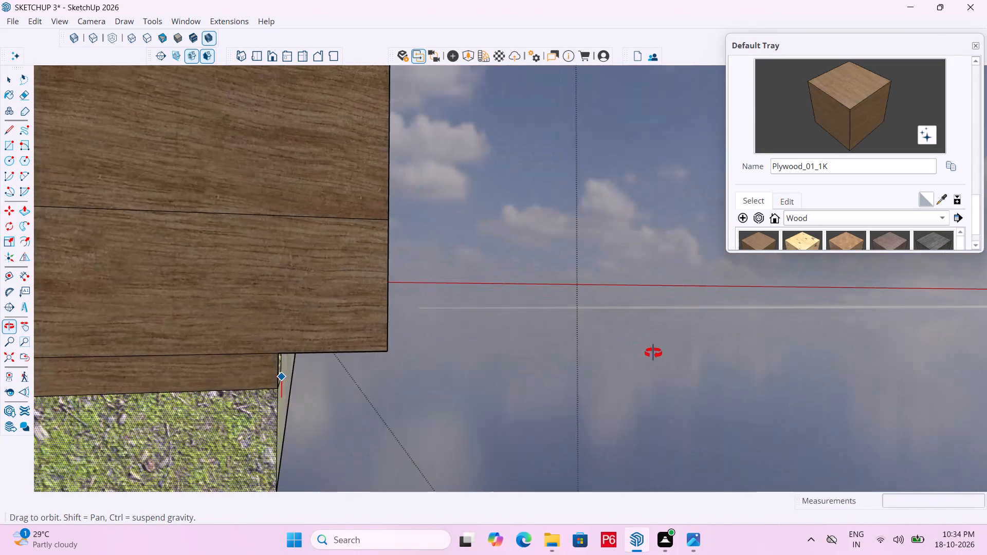
{"action": "middle_click_drag", "start_coordinate": [653, 353], "coordinate": [606, 363]}
{"action": "middle_click", "coordinate": [606, 363]}
{"action": "middle_click_drag", "start_coordinate": [527, 365], "coordinate": [509, 365]}
{"action": "middle_click_drag", "start_coordinate": [509, 365], "coordinate": [500, 382]}
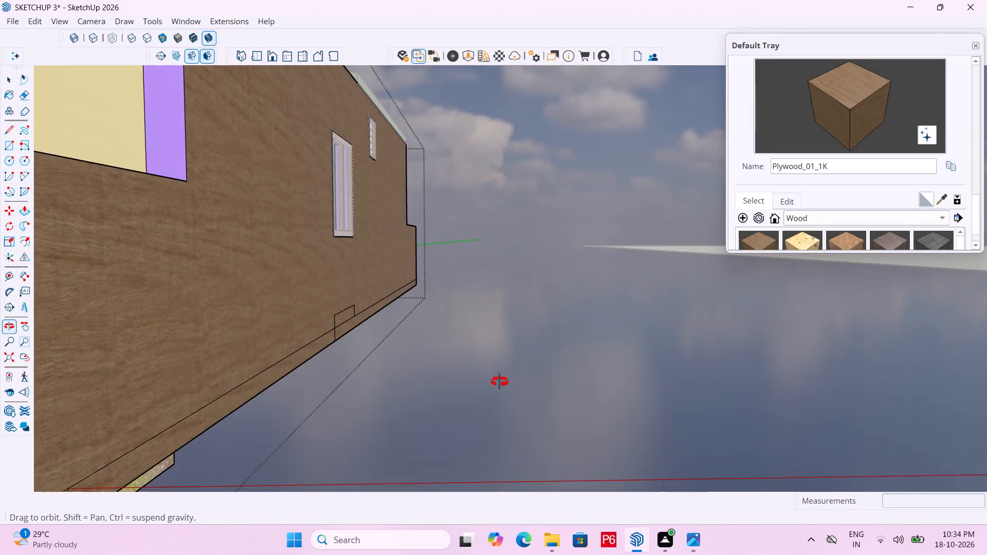
{"action": "middle_click_drag", "start_coordinate": [500, 382], "coordinate": [500, 379]}
{"action": "scroll", "coordinate": [579, 323], "scroll_direction": "down", "scroll_amount": 5}
{"action": "scroll", "coordinate": [341, 456], "scroll_direction": "up", "scroll_amount": 11}
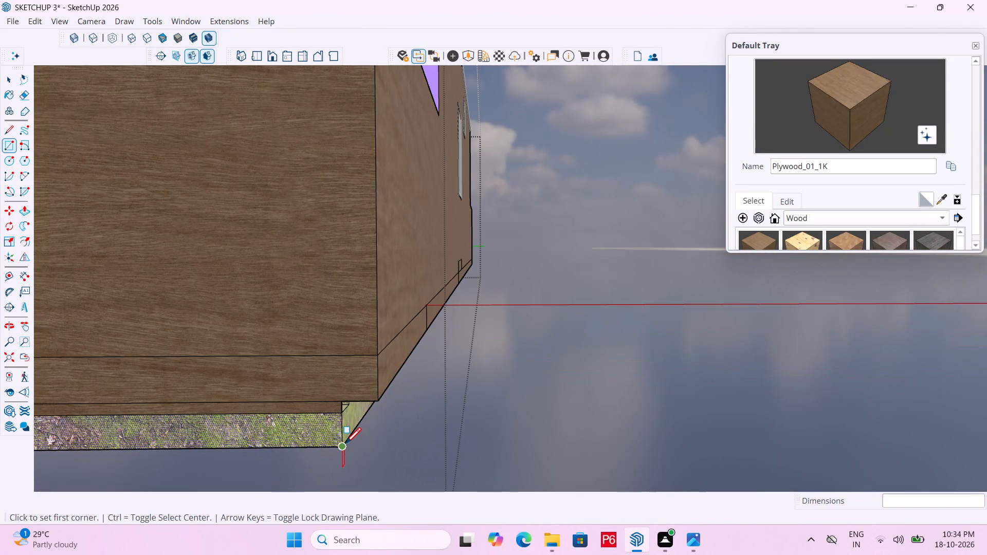
{"action": "double_click", "coordinate": [342, 447]}
{"action": "left_click", "coordinate": [381, 401]}
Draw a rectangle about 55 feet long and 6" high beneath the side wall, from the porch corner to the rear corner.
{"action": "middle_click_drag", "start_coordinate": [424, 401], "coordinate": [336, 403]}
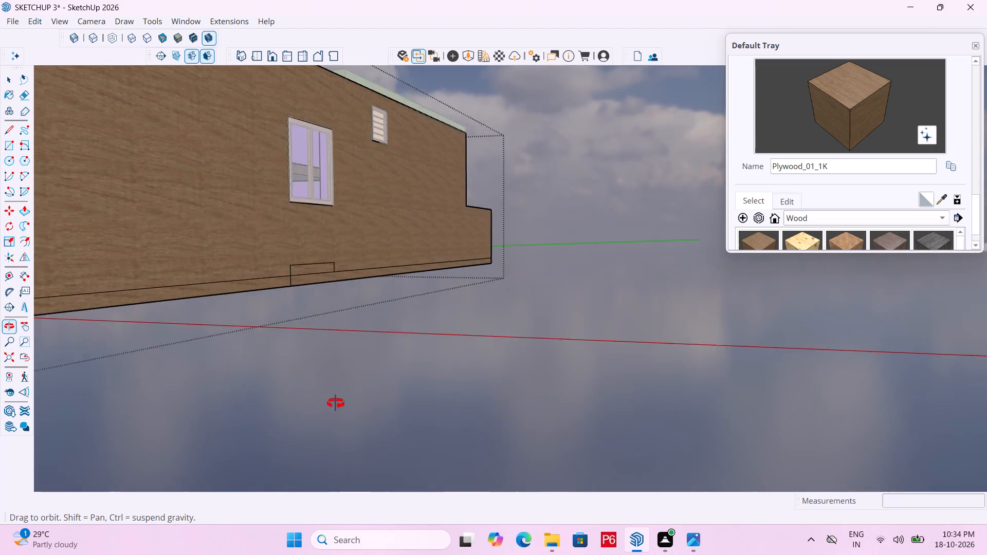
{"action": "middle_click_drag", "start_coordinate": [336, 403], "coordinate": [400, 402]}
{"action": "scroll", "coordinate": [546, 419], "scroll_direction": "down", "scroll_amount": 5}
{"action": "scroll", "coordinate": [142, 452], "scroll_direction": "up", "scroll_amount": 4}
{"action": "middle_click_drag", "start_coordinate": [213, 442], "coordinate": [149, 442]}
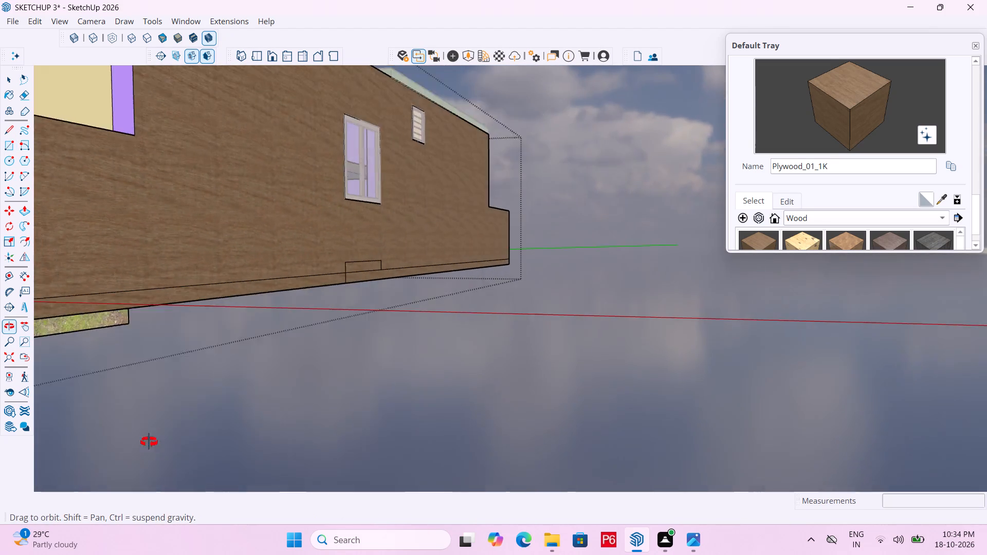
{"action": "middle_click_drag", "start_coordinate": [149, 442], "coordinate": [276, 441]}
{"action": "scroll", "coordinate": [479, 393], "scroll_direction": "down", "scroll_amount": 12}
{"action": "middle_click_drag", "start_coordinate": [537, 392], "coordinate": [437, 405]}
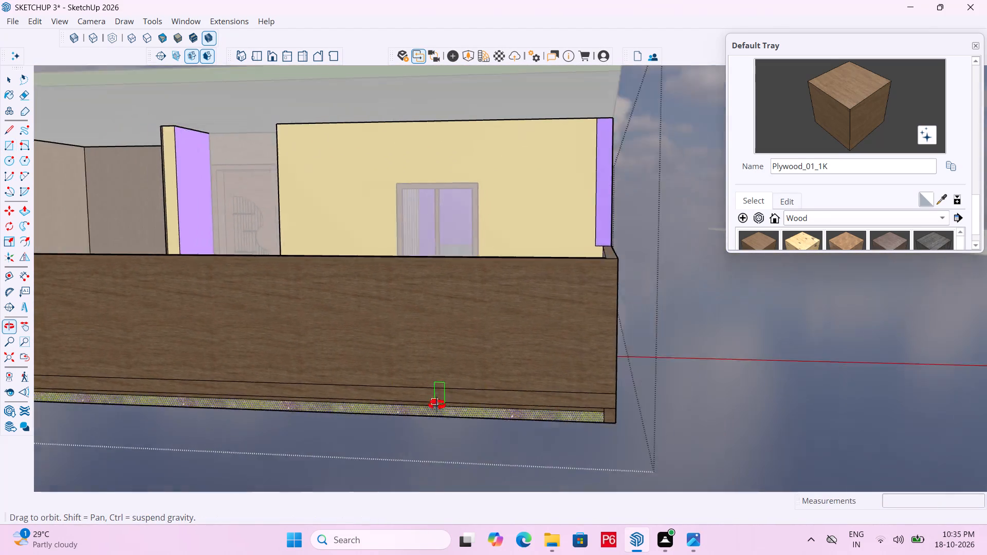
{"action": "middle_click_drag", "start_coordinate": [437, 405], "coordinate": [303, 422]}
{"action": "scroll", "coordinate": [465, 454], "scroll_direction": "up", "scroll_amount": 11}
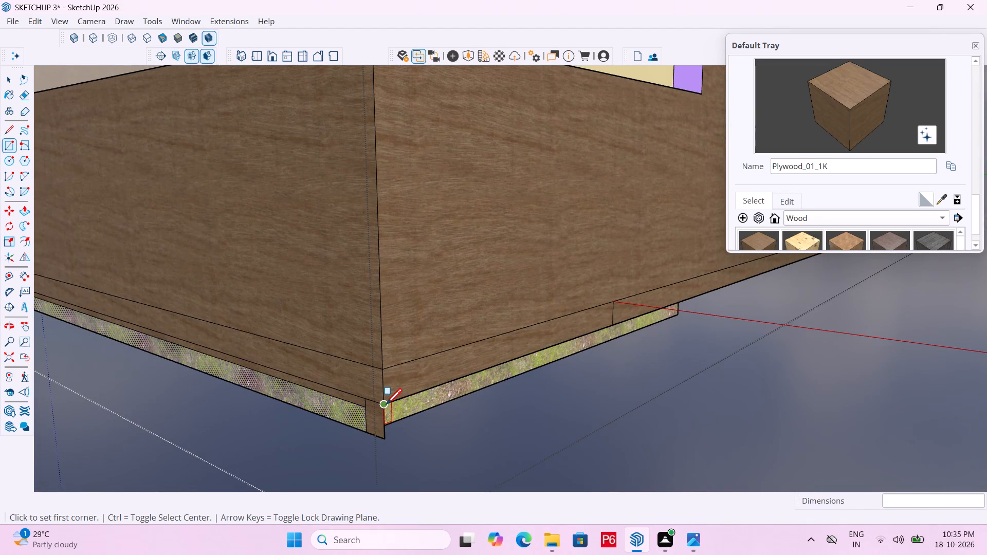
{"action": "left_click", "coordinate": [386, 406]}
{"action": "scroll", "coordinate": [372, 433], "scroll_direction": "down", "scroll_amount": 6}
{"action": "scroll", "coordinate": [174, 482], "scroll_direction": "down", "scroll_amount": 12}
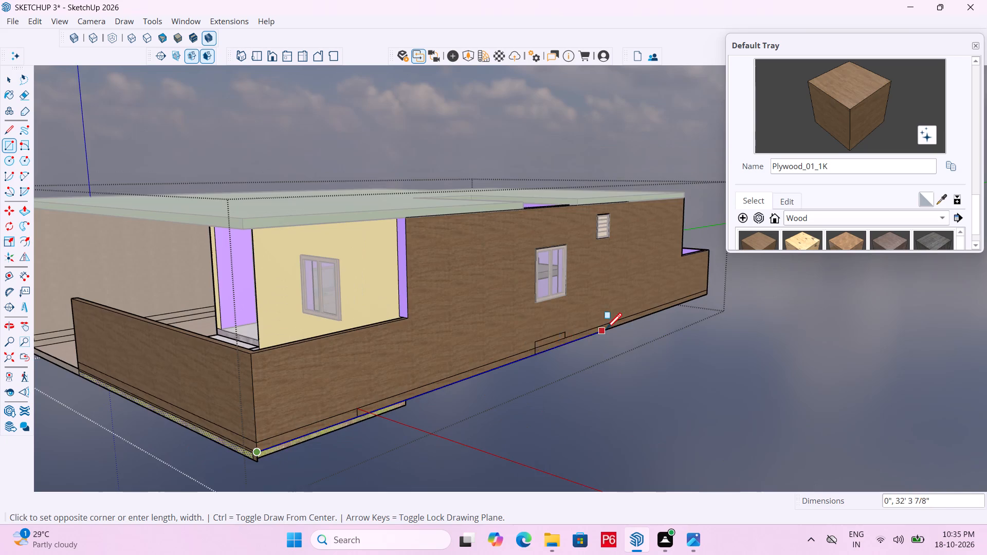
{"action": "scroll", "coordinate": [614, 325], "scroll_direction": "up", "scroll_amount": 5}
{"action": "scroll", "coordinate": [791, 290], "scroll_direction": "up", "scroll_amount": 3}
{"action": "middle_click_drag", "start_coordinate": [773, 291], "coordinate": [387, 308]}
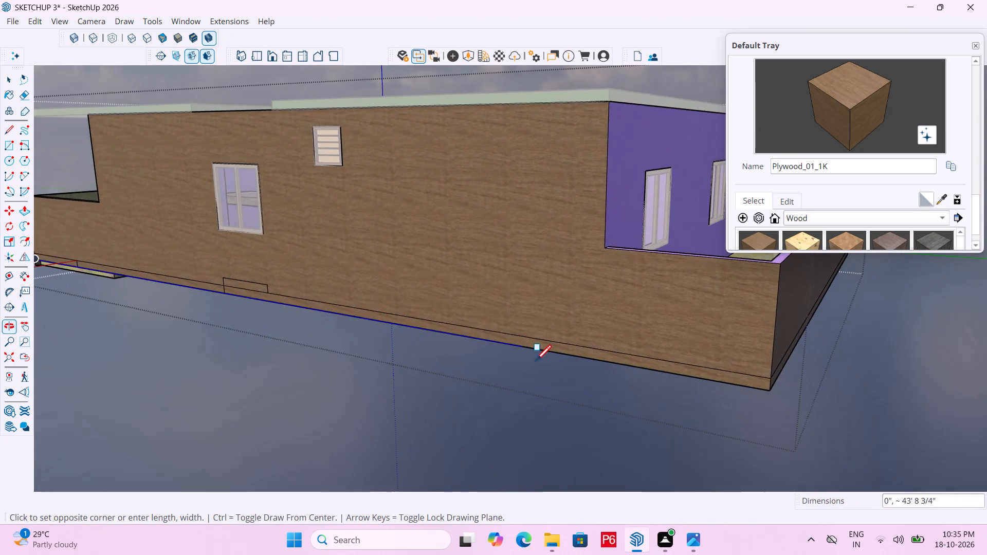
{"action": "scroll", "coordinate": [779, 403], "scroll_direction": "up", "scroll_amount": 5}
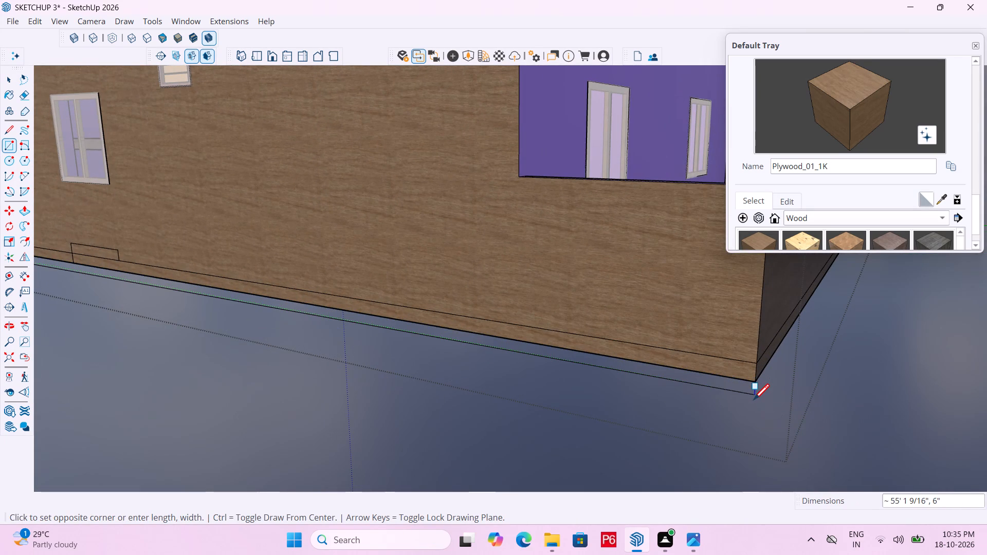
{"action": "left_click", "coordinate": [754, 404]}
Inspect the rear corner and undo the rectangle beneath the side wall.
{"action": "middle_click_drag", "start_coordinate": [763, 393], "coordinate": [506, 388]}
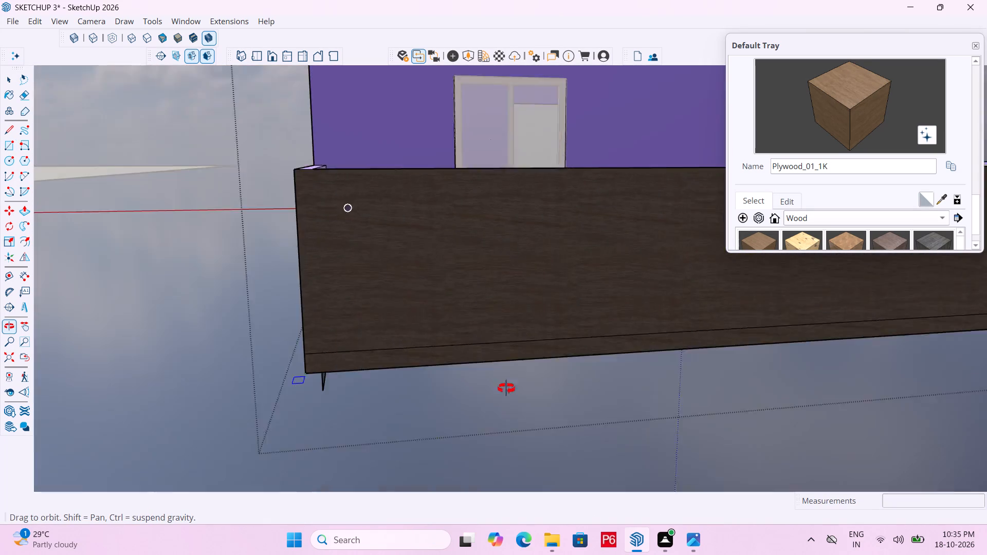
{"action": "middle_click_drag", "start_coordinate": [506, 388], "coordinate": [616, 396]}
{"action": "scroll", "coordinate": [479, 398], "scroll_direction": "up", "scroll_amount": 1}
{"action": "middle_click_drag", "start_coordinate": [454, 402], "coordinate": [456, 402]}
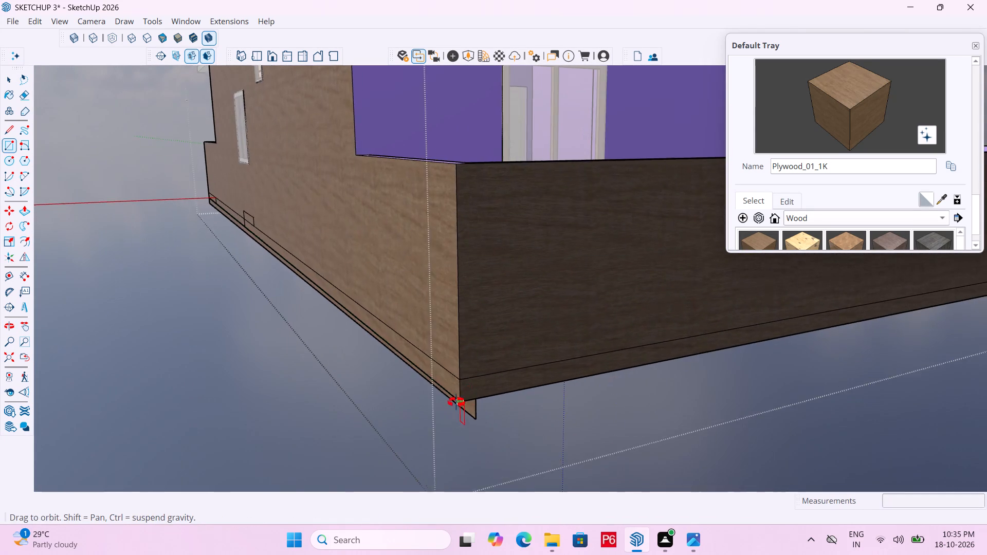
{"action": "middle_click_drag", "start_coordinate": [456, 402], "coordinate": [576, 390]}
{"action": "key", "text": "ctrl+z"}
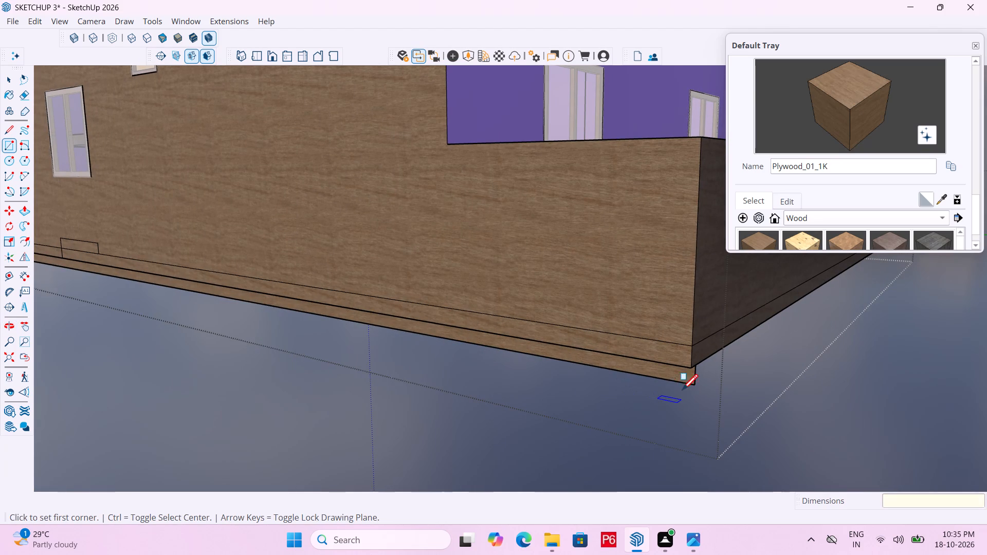
Draw a rectangle about 55' 1" long and 6" high beneath the side wall, from the rear corner to the front porch corner.
{"action": "left_click", "coordinate": [687, 374]}
{"action": "scroll", "coordinate": [570, 396], "scroll_direction": "down", "scroll_amount": 6}
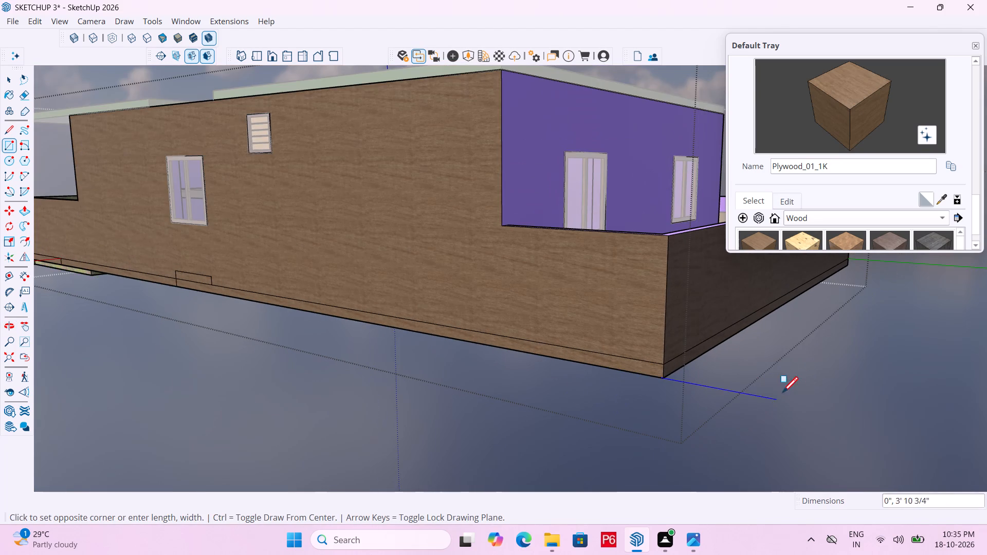
{"action": "scroll", "coordinate": [824, 404], "scroll_direction": "down", "scroll_amount": 6}
{"action": "scroll", "coordinate": [78, 327], "scroll_direction": "up", "scroll_amount": 20}
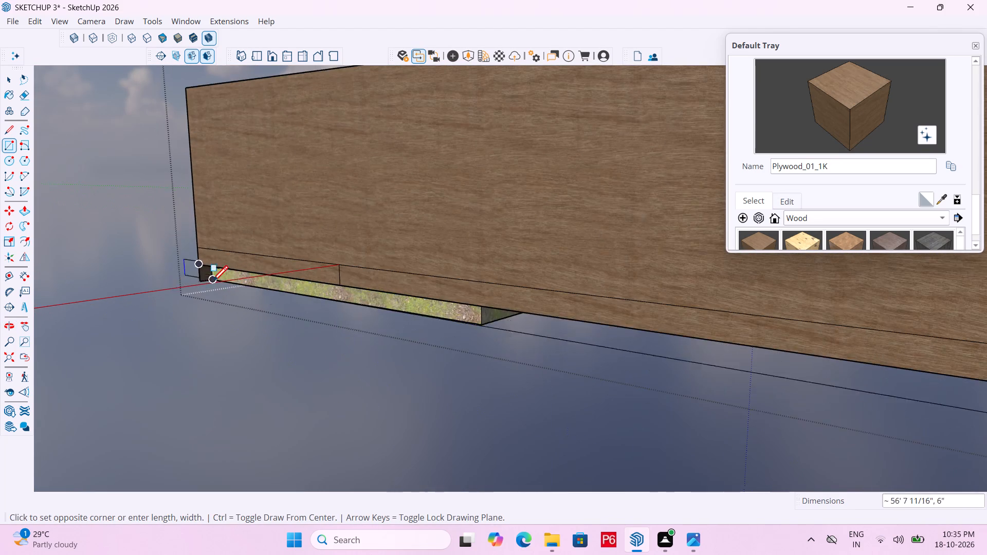
{"action": "scroll", "coordinate": [212, 283], "scroll_direction": "up", "scroll_amount": 4}
{"action": "left_click", "coordinate": [174, 283]}
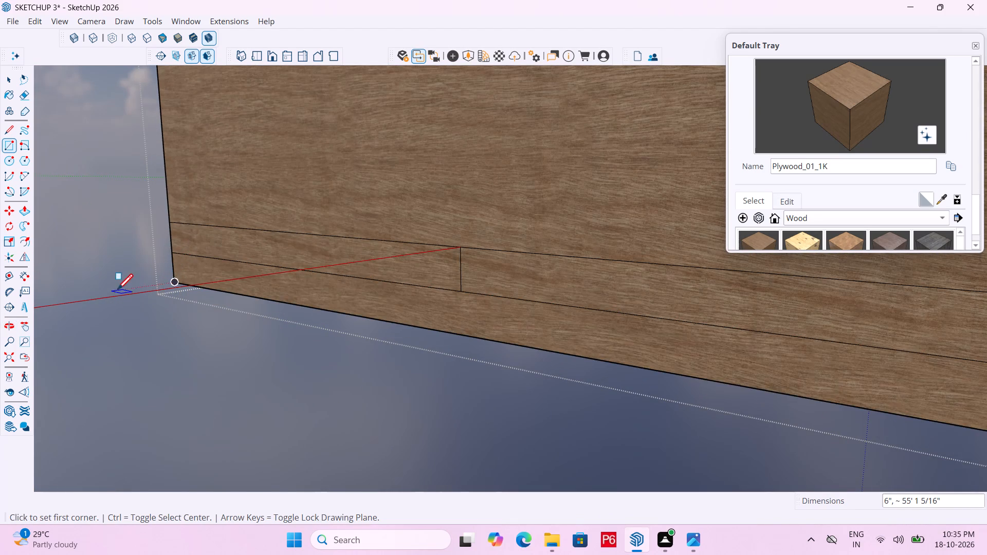
Draw a long, narrow rectangle beneath the rear low wall, spanning from one rear corner to the other.
{"action": "scroll", "coordinate": [95, 294], "scroll_direction": "down", "scroll_amount": 7}
{"action": "scroll", "coordinate": [111, 282], "scroll_direction": "down", "scroll_amount": 20}
{"action": "scroll", "coordinate": [111, 282], "scroll_direction": "down", "scroll_amount": 8}
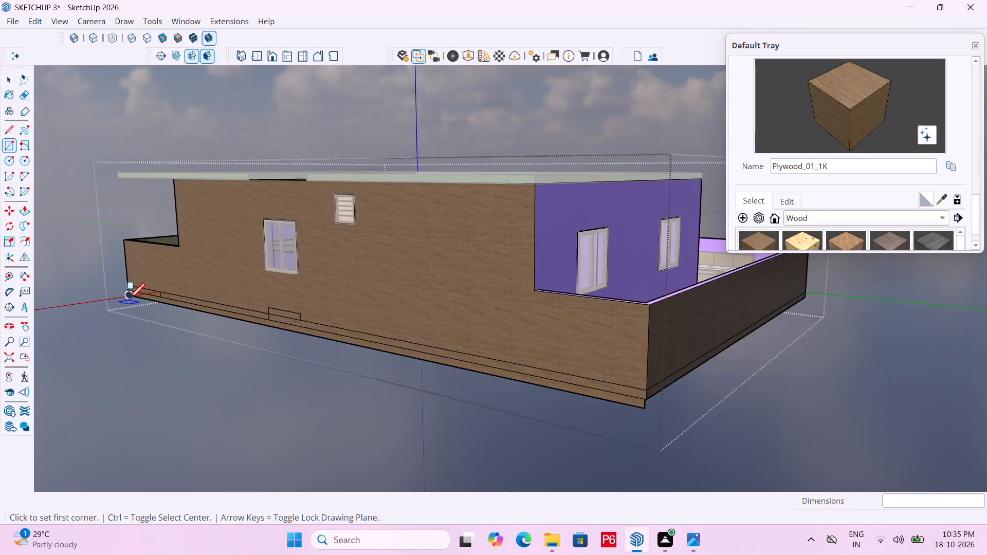
{"action": "scroll", "coordinate": [129, 301], "scroll_direction": "down", "scroll_amount": 3}
{"action": "middle_click_drag", "start_coordinate": [527, 317], "coordinate": [192, 309]}
{"action": "scroll", "coordinate": [476, 312], "scroll_direction": "up", "scroll_amount": 9}
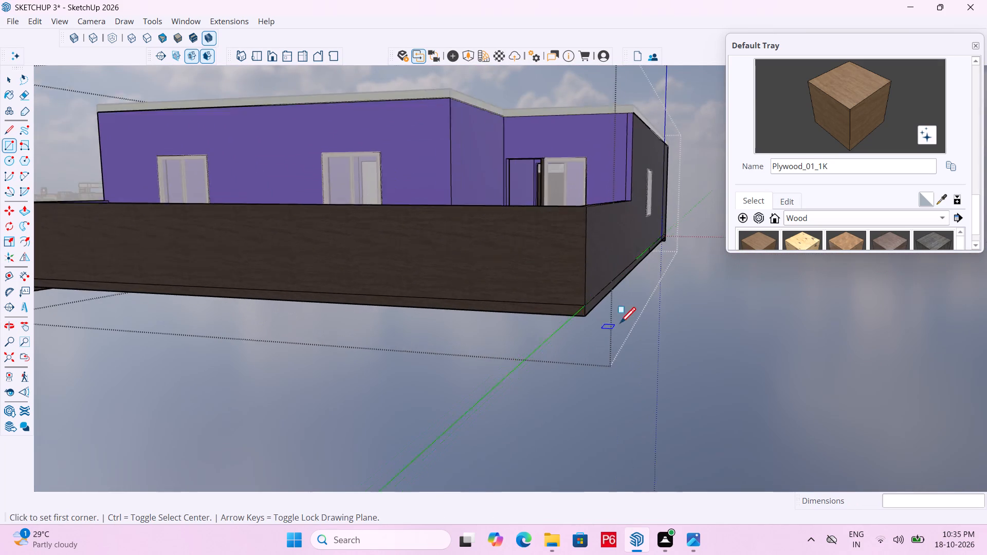
{"action": "scroll", "coordinate": [620, 325], "scroll_direction": "up", "scroll_amount": 7}
{"action": "left_click", "coordinate": [567, 311]}
{"action": "scroll", "coordinate": [498, 347], "scroll_direction": "down", "scroll_amount": 7}
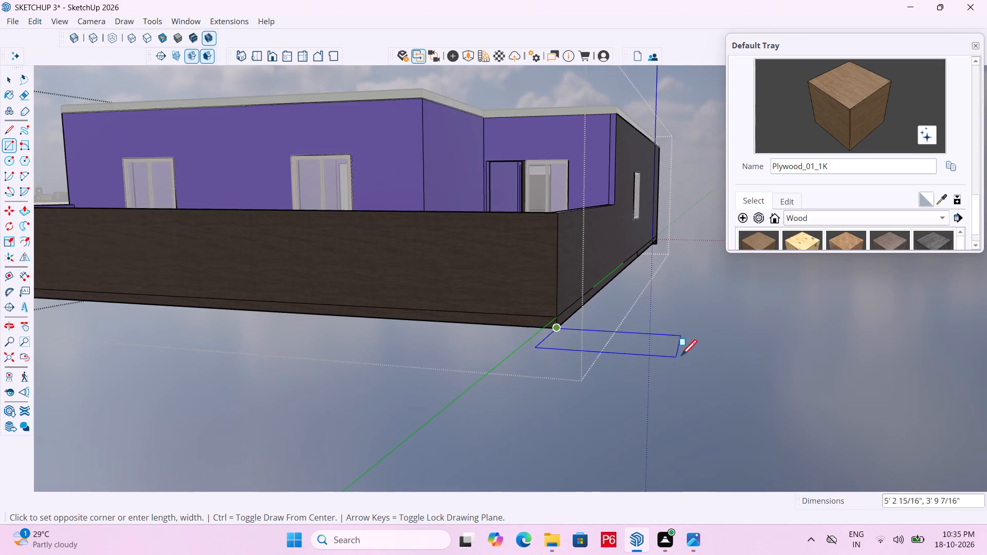
{"action": "scroll", "coordinate": [764, 388], "scroll_direction": "down", "scroll_amount": 7}
{"action": "scroll", "coordinate": [239, 371], "scroll_direction": "up", "scroll_amount": 12}
{"action": "scroll", "coordinate": [256, 308], "scroll_direction": "up", "scroll_amount": 3}
{"action": "middle_click_drag", "start_coordinate": [256, 308], "coordinate": [264, 308]}
{"action": "scroll", "coordinate": [264, 308], "scroll_direction": "up", "scroll_amount": 7}
{"action": "left_click", "coordinate": [262, 317]}
{"action": "scroll", "coordinate": [206, 326], "scroll_direction": "down", "scroll_amount": 15}
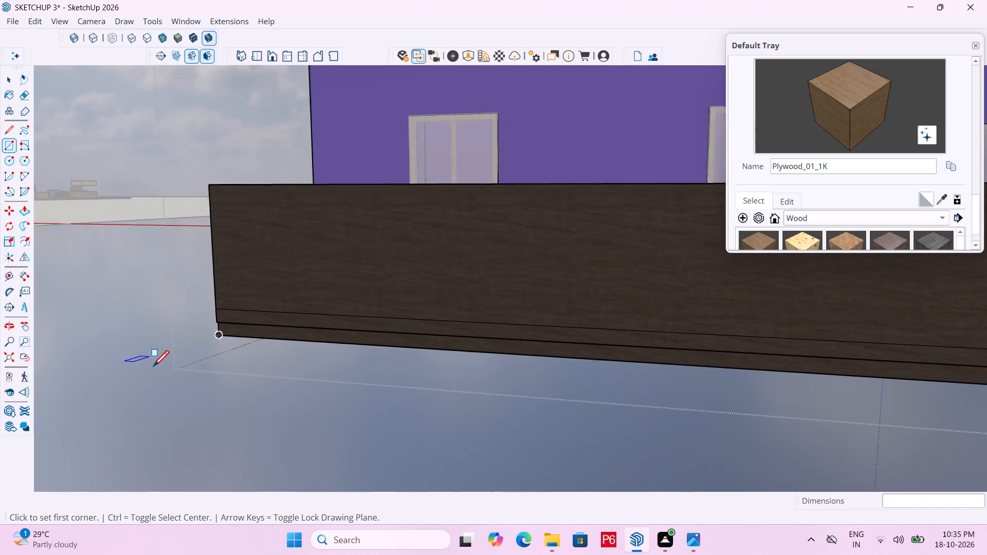
Draw a rectangle about 55' 2" long and 6" high beneath the opposite side wall, from the front corner to the rear corner.
{"action": "scroll", "coordinate": [153, 368], "scroll_direction": "down", "scroll_amount": 16}
{"action": "middle_click_drag", "start_coordinate": [443, 380], "coordinate": [181, 393]}
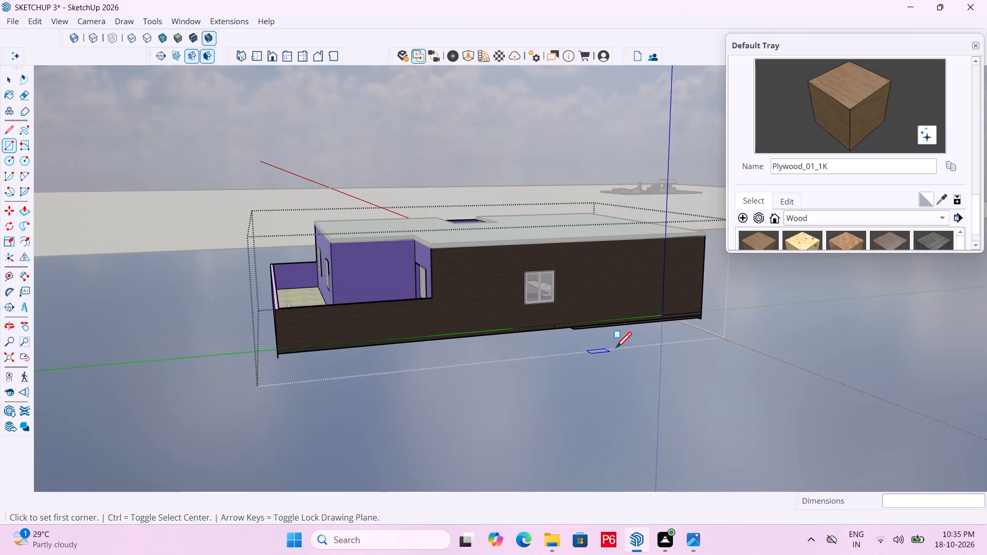
{"action": "scroll", "coordinate": [619, 347], "scroll_direction": "up", "scroll_amount": 20}
{"action": "scroll", "coordinate": [619, 347], "scroll_direction": "up", "scroll_amount": 8}
{"action": "middle_click_drag", "start_coordinate": [665, 334], "coordinate": [711, 319]}
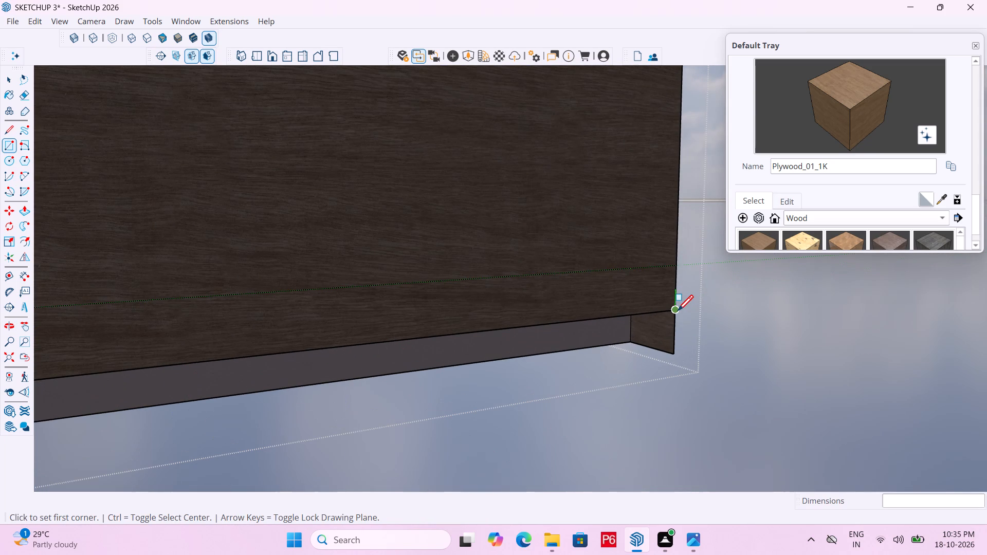
{"action": "left_click", "coordinate": [678, 312]}
{"action": "scroll", "coordinate": [651, 353], "scroll_direction": "down", "scroll_amount": 7}
{"action": "scroll", "coordinate": [783, 332], "scroll_direction": "down", "scroll_amount": 6}
{"action": "scroll", "coordinate": [744, 362], "scroll_direction": "down", "scroll_amount": 6}
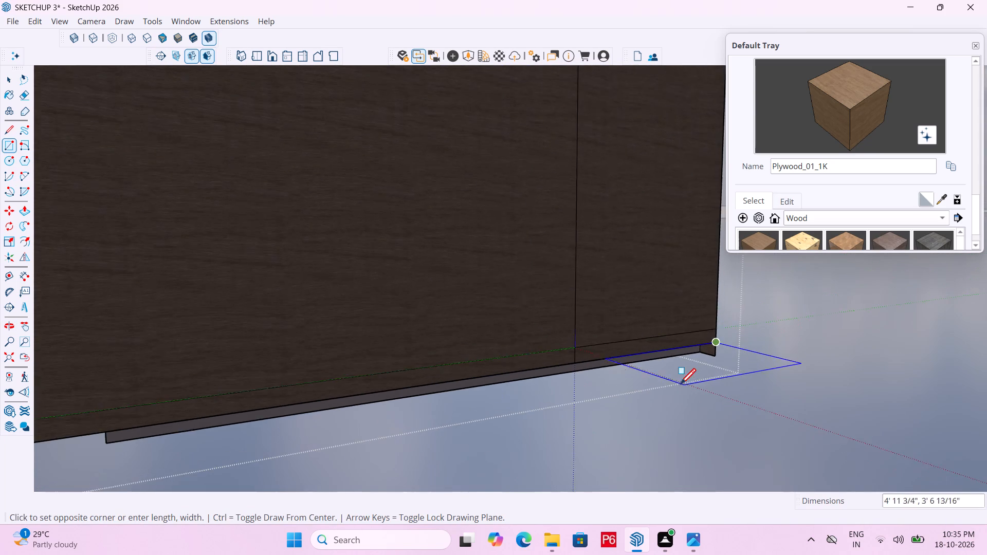
{"action": "scroll", "coordinate": [697, 376], "scroll_direction": "down", "scroll_amount": 20}
{"action": "scroll", "coordinate": [697, 376], "scroll_direction": "down", "scroll_amount": 3}
{"action": "scroll", "coordinate": [466, 409], "scroll_direction": "up", "scroll_amount": 4}
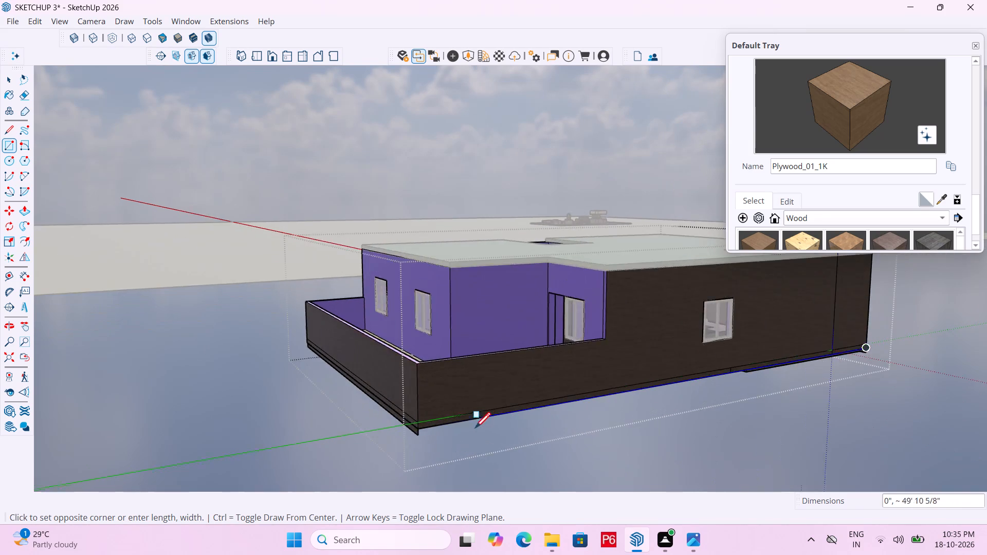
{"action": "scroll", "coordinate": [475, 430], "scroll_direction": "up", "scroll_amount": 14}
{"action": "middle_click", "coordinate": [419, 434]}
{"action": "scroll", "coordinate": [418, 435], "scroll_direction": "up", "scroll_amount": 4}
{"action": "left_click", "coordinate": [414, 438]}
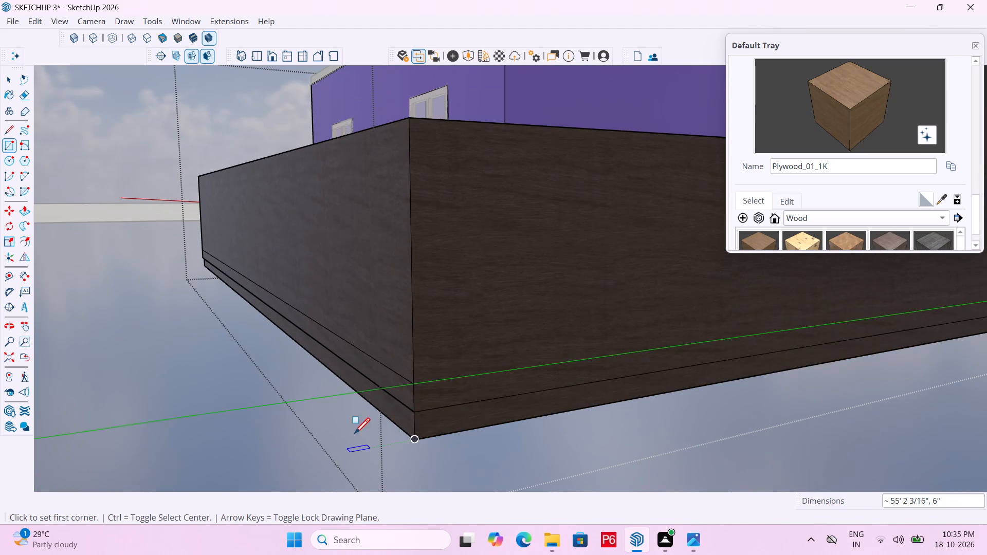
{"action": "scroll", "coordinate": [317, 439], "scroll_direction": "down", "scroll_amount": 19}
Save the model with the closed base edge.
{"action": "key", "text": "ctrl+s"}
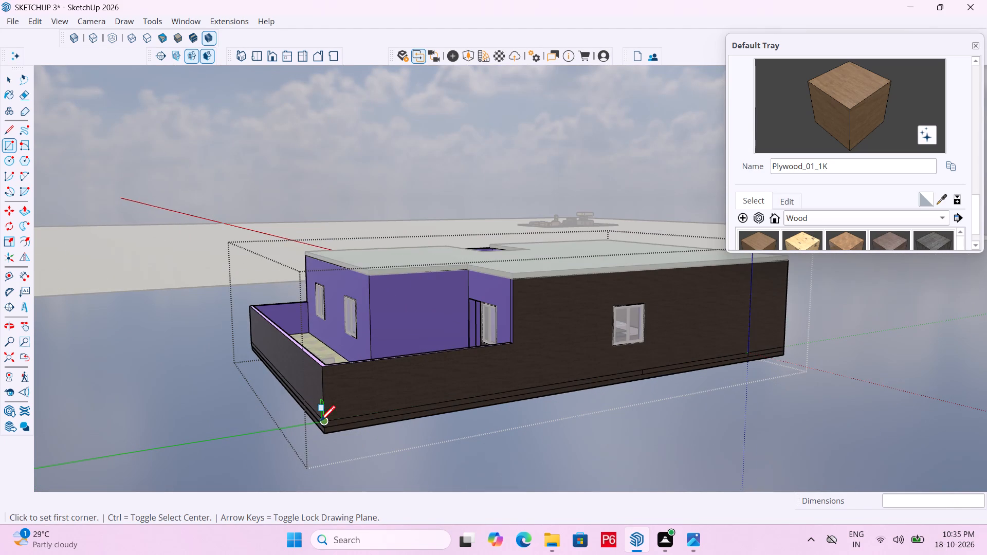
{"action": "key", "text": "ctrl+s"}
{"action": "key", "text": "ctrl+s"}
{"action": "key", "text": "ctrl+s"}
{"action": "key", "text": "ctrl+s"}
{"action": "key", "text": "ctrl+s"}
{"action": "key", "text": "ctrl+s"}
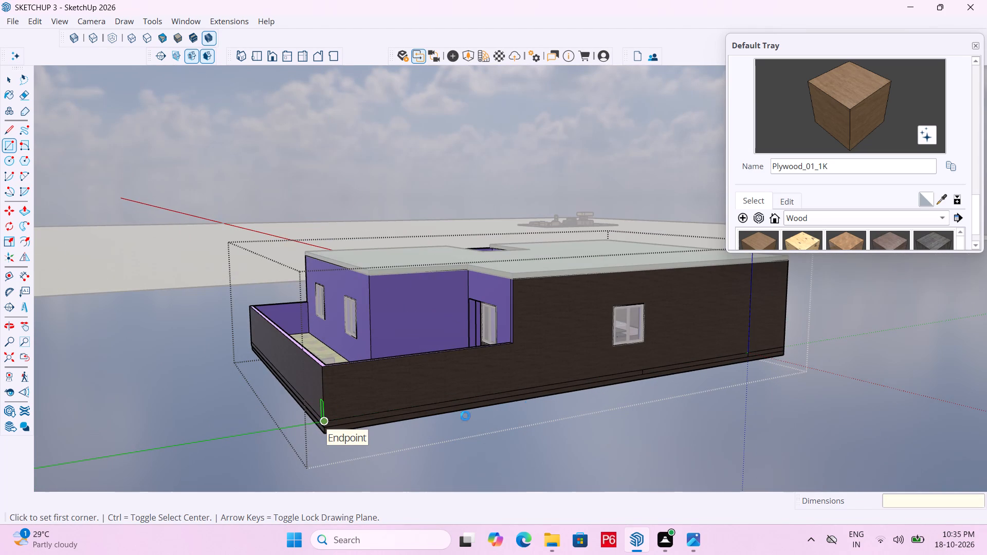
Leave group editing and examine the house's base, roof and stair opening from the front, side and above.
{"action": "key", "text": "space"}
{"action": "middle_click_drag", "start_coordinate": [603, 381], "coordinate": [201, 411]}
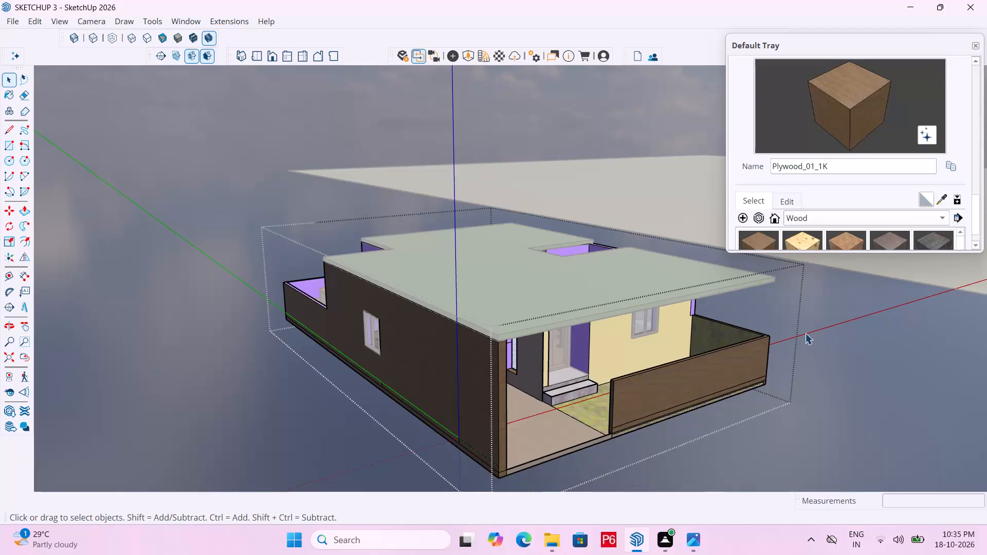
{"action": "left_click", "coordinate": [805, 333]}
{"action": "double_click", "coordinate": [815, 341]}
{"action": "middle_click_drag", "start_coordinate": [666, 356], "coordinate": [387, 361]}
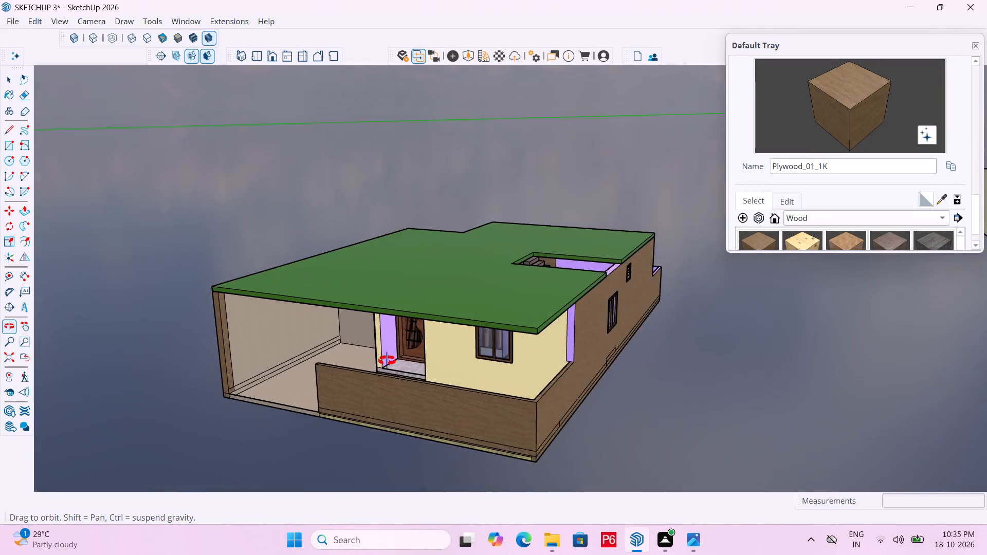
{"action": "middle_click_drag", "start_coordinate": [387, 361], "coordinate": [513, 393]}
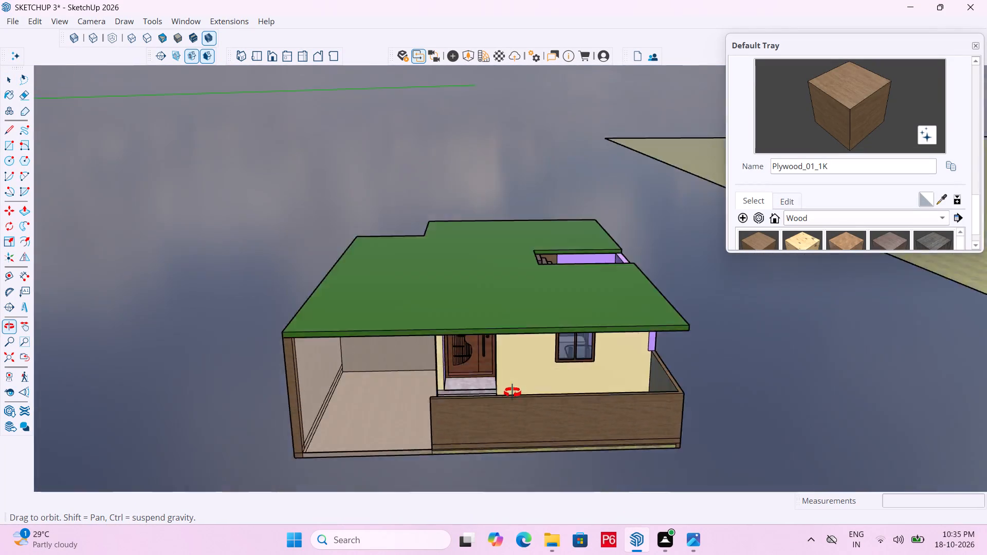
{"action": "middle_click_drag", "start_coordinate": [513, 393], "coordinate": [243, 549]}
{"action": "scroll", "coordinate": [511, 348], "scroll_direction": "up", "scroll_amount": 5}
{"action": "middle_click_drag", "start_coordinate": [505, 323], "coordinate": [192, 234]}
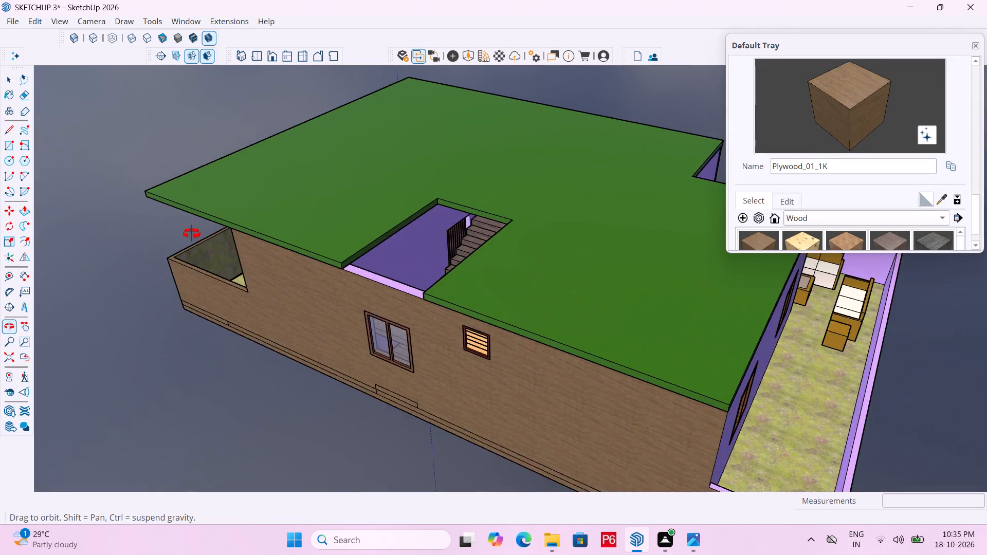
{"action": "middle_click_drag", "start_coordinate": [192, 234], "coordinate": [643, 198]}
{"action": "scroll", "coordinate": [568, 160], "scroll_direction": "down", "scroll_amount": 4}
{"action": "left_click", "coordinate": [694, 331]}
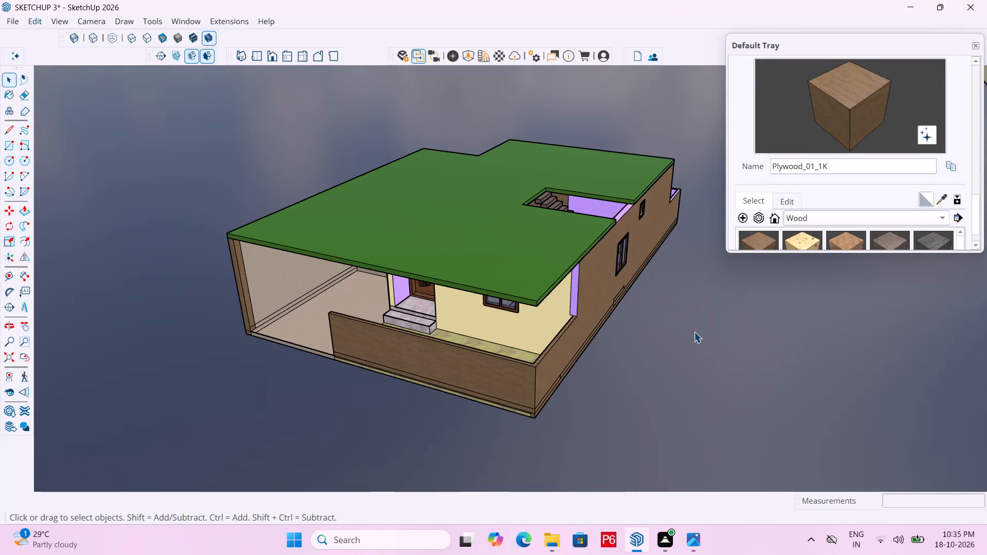
{"action": "middle_click_drag", "start_coordinate": [334, 332], "coordinate": [311, 322]}
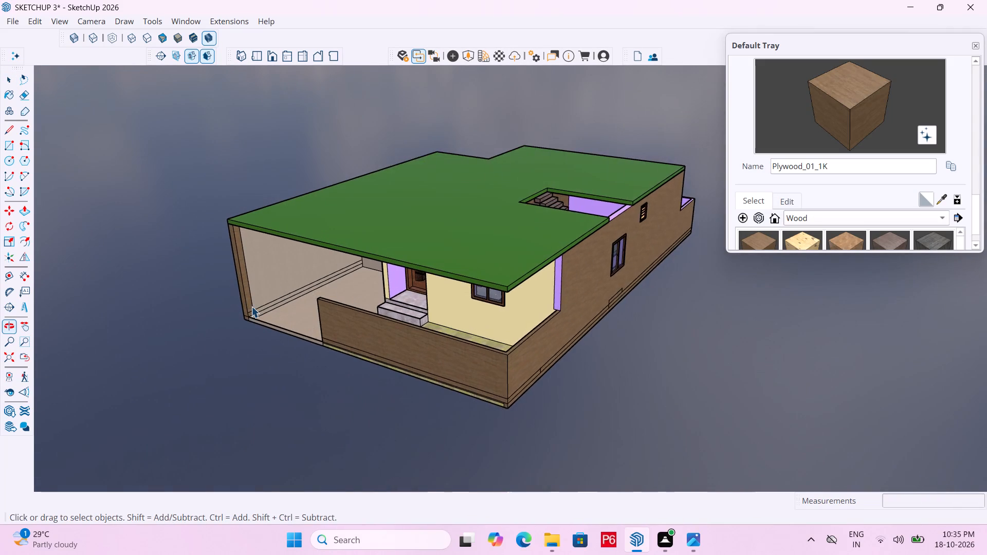
{"action": "scroll", "coordinate": [241, 323], "scroll_direction": "down", "scroll_amount": 3}
Select the whole house with its roof slab and combine everything into one group.
{"action": "left_click_drag", "start_coordinate": [161, 153], "coordinate": [661, 400]}
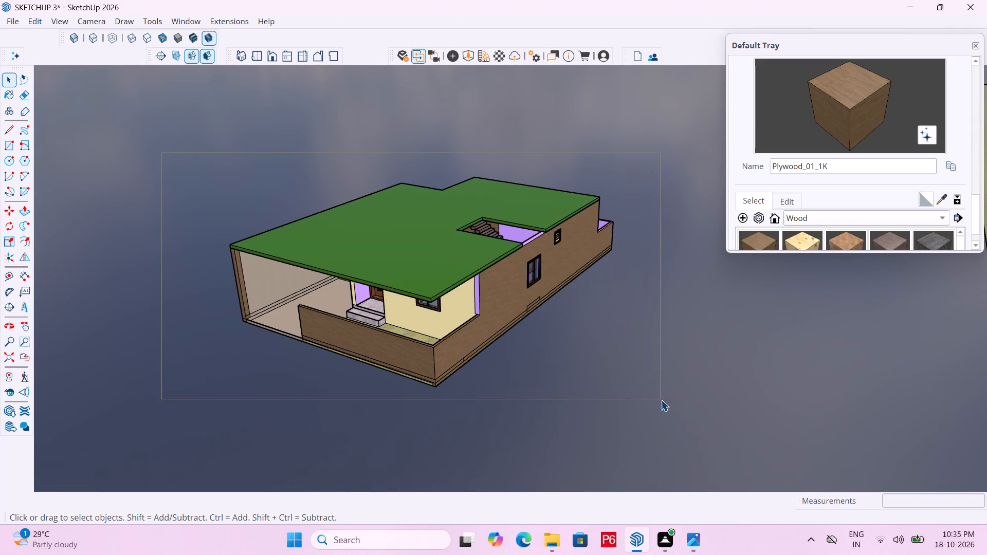
{"action": "left_click_drag", "start_coordinate": [661, 400], "coordinate": [661, 401]}
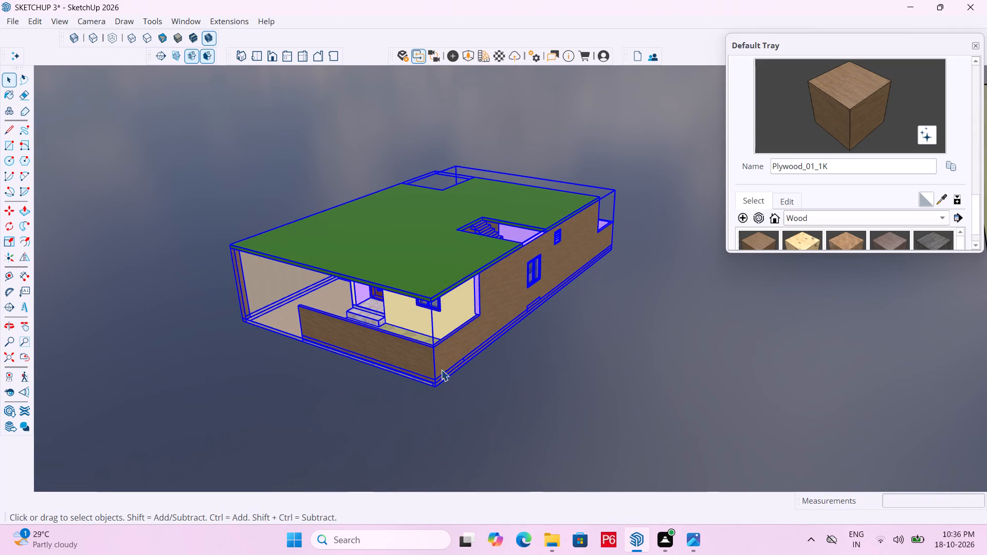
{"action": "right_click", "coordinate": [451, 349]}
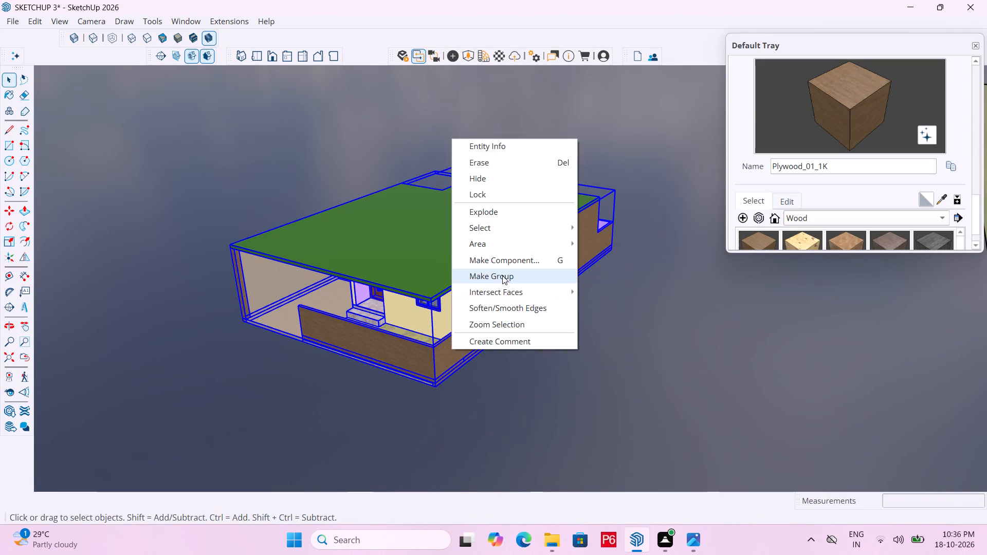
{"action": "left_click", "coordinate": [502, 275]}
{"action": "left_click", "coordinate": [627, 346]}
{"action": "left_click", "coordinate": [447, 353]}
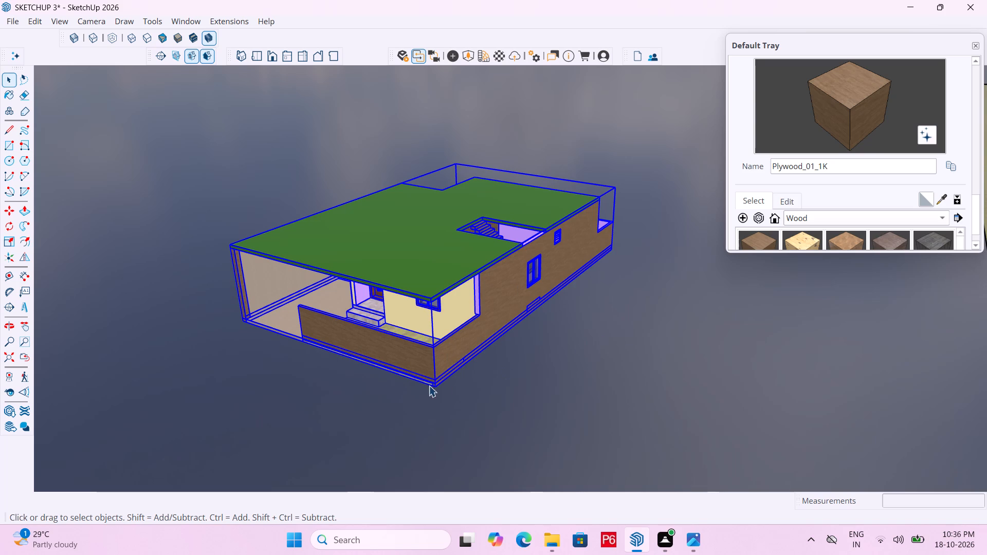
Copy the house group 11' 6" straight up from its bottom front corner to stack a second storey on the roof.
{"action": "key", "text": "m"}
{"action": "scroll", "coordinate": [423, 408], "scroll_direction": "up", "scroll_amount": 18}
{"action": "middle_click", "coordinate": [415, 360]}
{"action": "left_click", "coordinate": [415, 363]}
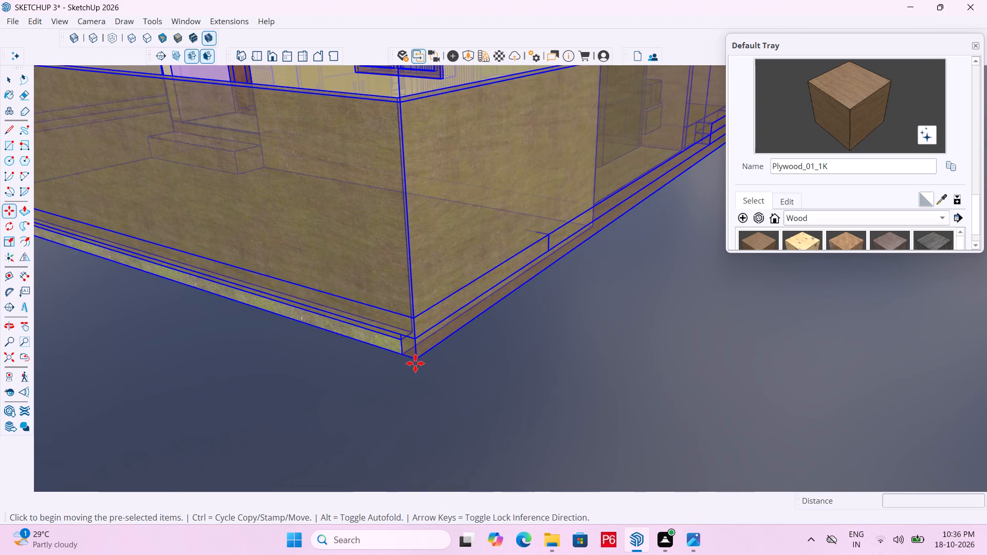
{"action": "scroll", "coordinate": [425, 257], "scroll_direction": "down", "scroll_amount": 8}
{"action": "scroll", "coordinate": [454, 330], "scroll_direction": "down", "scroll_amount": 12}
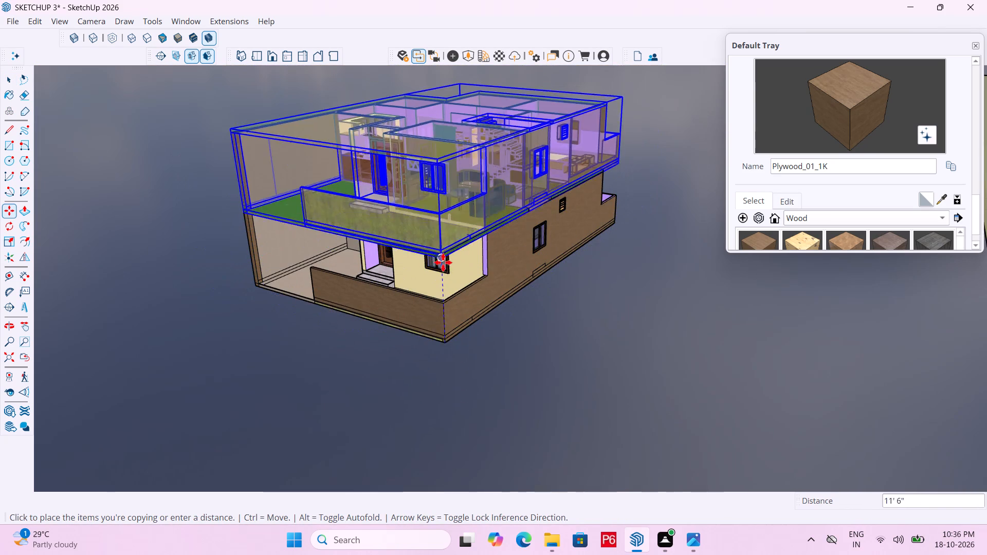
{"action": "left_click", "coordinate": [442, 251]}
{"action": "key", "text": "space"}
Inspect the joint between the two storeys around the stair opening, including the lower storey's roof slab.
{"action": "middle_click_drag", "start_coordinate": [574, 331], "coordinate": [370, 281]}
{"action": "scroll", "coordinate": [522, 176], "scroll_direction": "up", "scroll_amount": 11}
{"action": "middle_click_drag", "start_coordinate": [506, 215], "coordinate": [506, 204]}
{"action": "scroll", "coordinate": [506, 215], "scroll_direction": "up", "scroll_amount": 1}
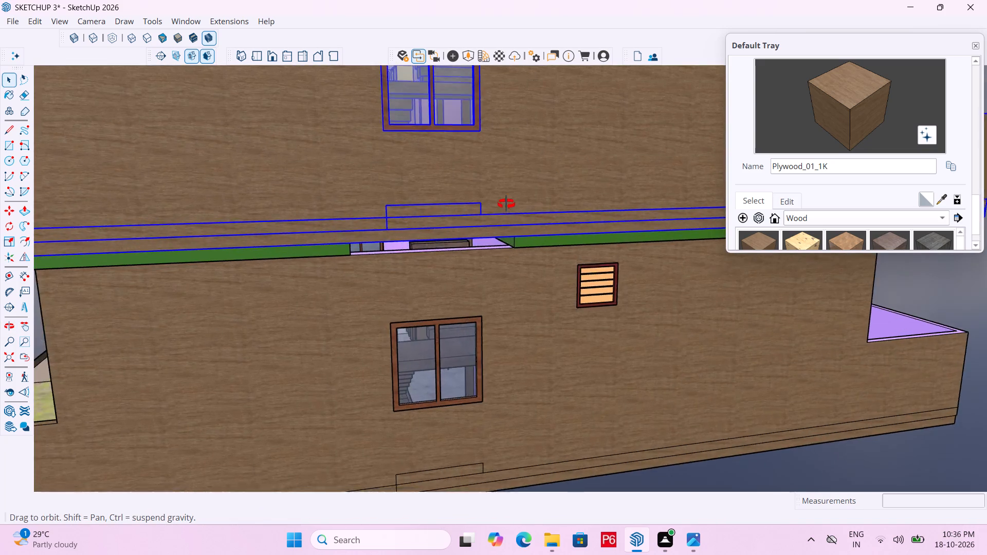
{"action": "middle_click_drag", "start_coordinate": [506, 204], "coordinate": [120, 193]}
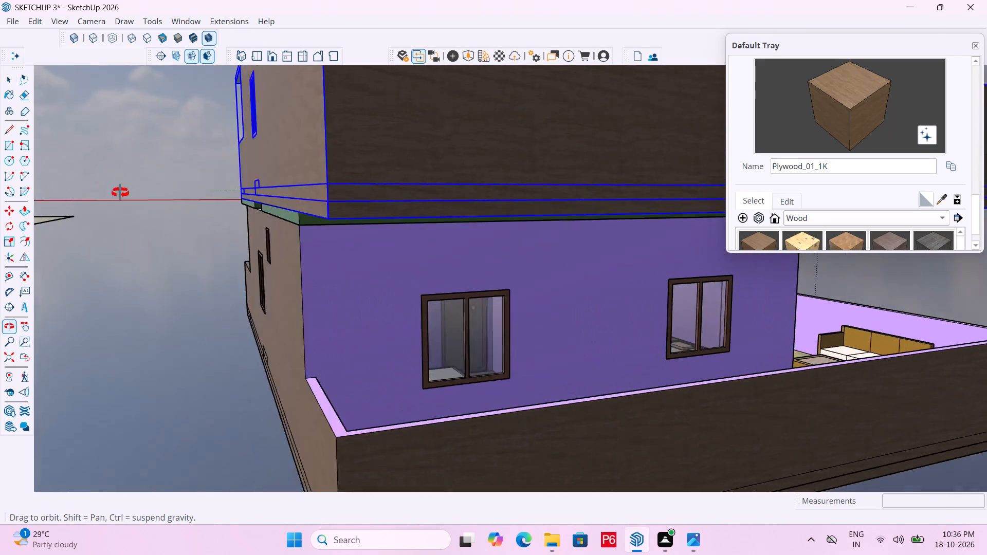
{"action": "middle_click_drag", "start_coordinate": [120, 193], "coordinate": [524, 205]}
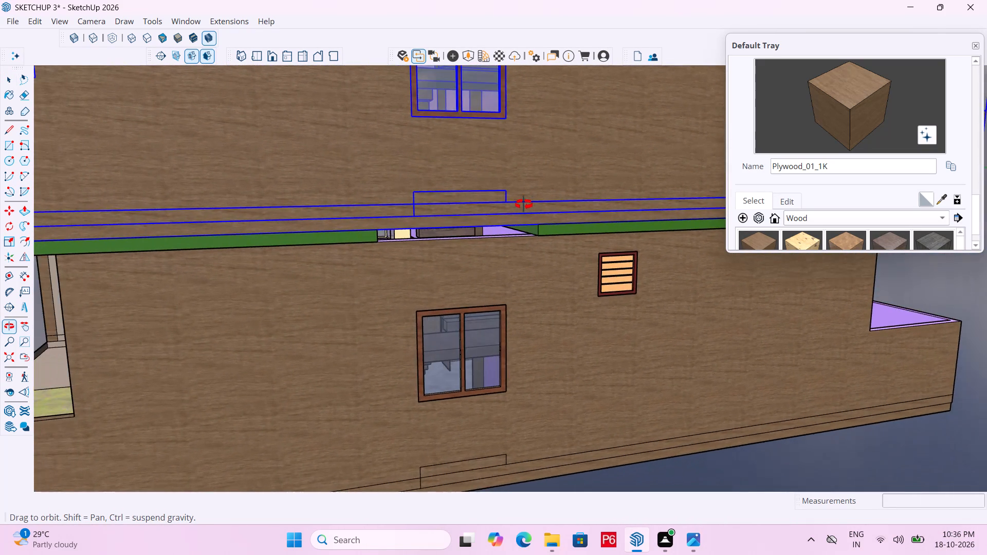
{"action": "middle_click_drag", "start_coordinate": [524, 205], "coordinate": [554, 216]}
{"action": "double_click", "coordinate": [415, 264]}
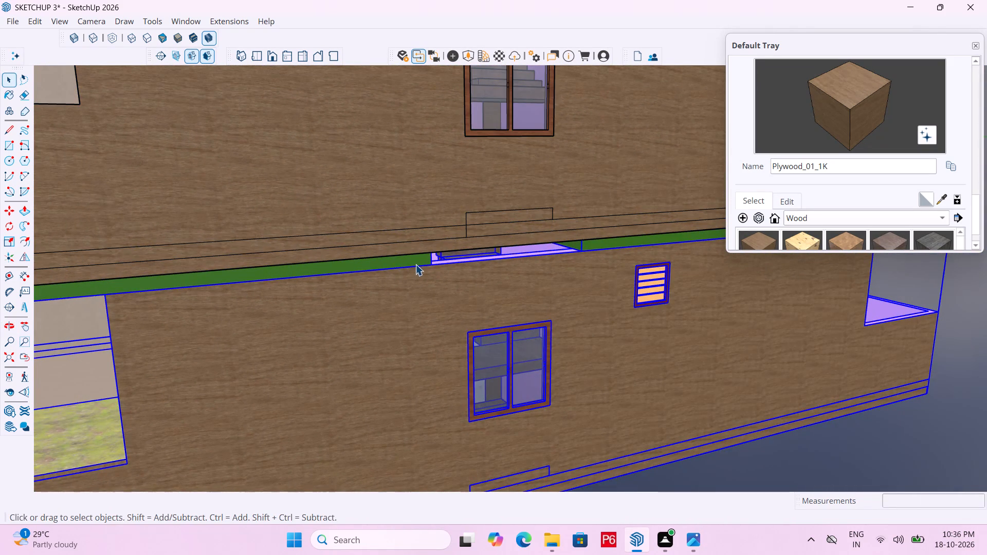
{"action": "double_click", "coordinate": [395, 266]}
{"action": "scroll", "coordinate": [364, 248], "scroll_direction": "down", "scroll_amount": 7}
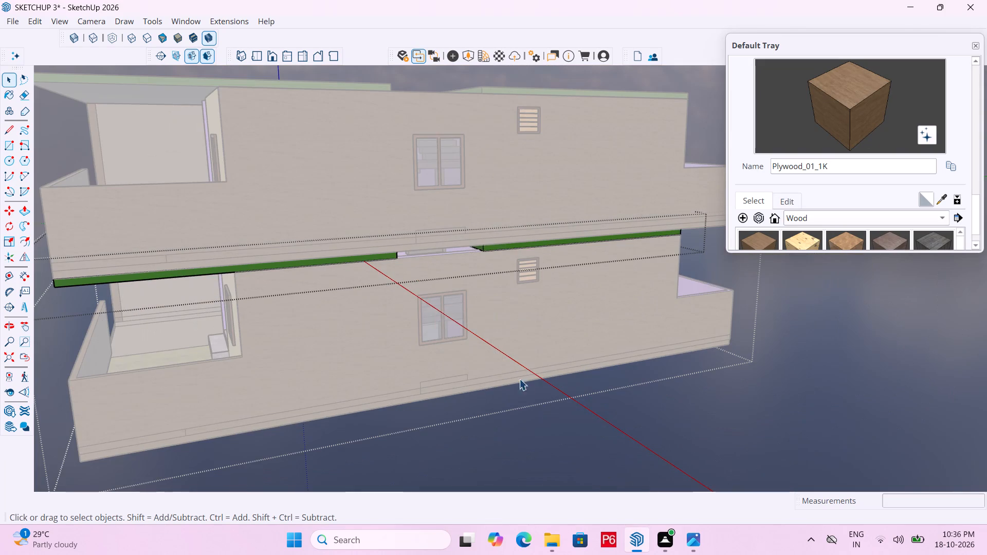
{"action": "key", "text": "space"}
{"action": "left_click", "coordinate": [544, 412]}
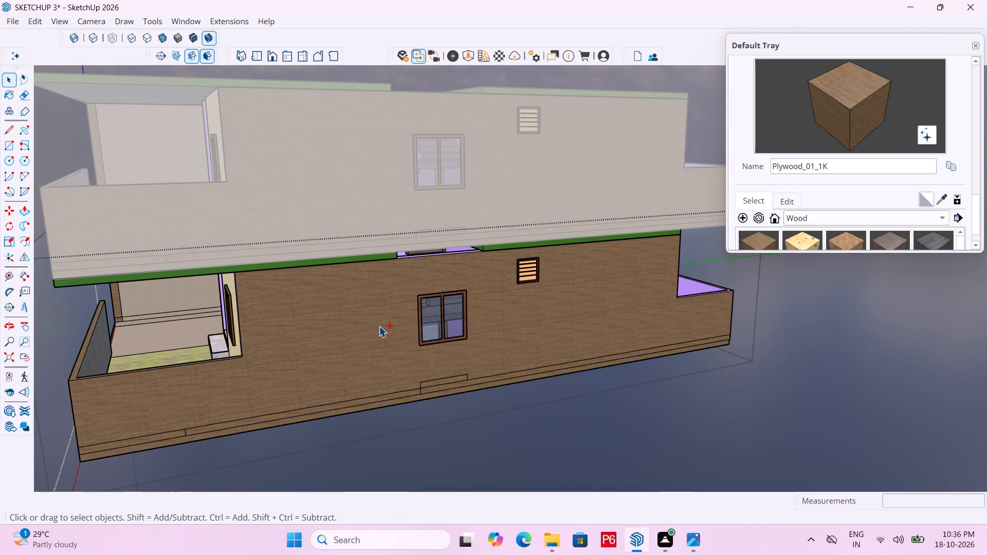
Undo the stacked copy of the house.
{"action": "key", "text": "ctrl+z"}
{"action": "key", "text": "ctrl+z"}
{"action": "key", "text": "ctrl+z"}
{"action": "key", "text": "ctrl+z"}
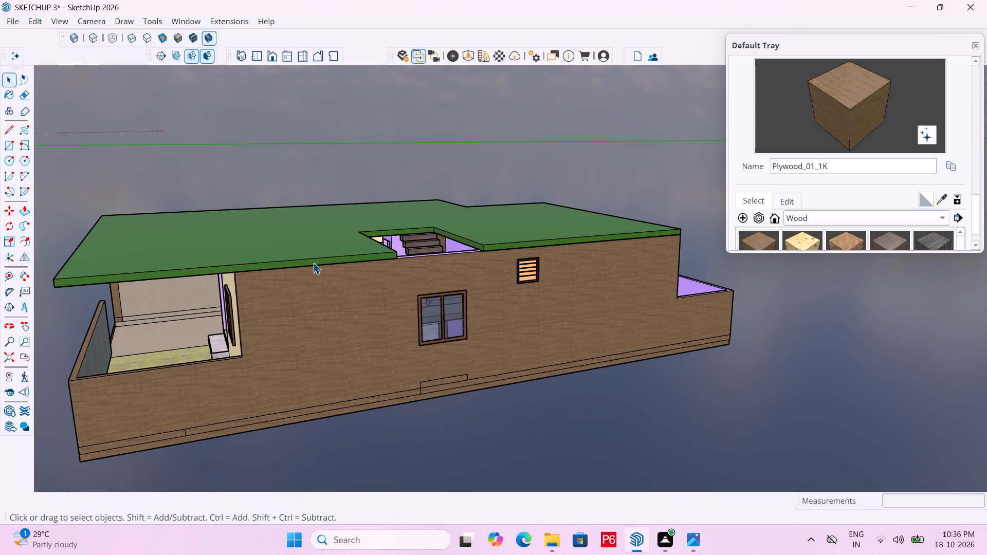
Open the house group for editing and delete the green roof slab with the stair opening.
{"action": "left_click", "coordinate": [320, 256]}
{"action": "double_click", "coordinate": [320, 258]}
{"action": "left_click", "coordinate": [341, 260]}
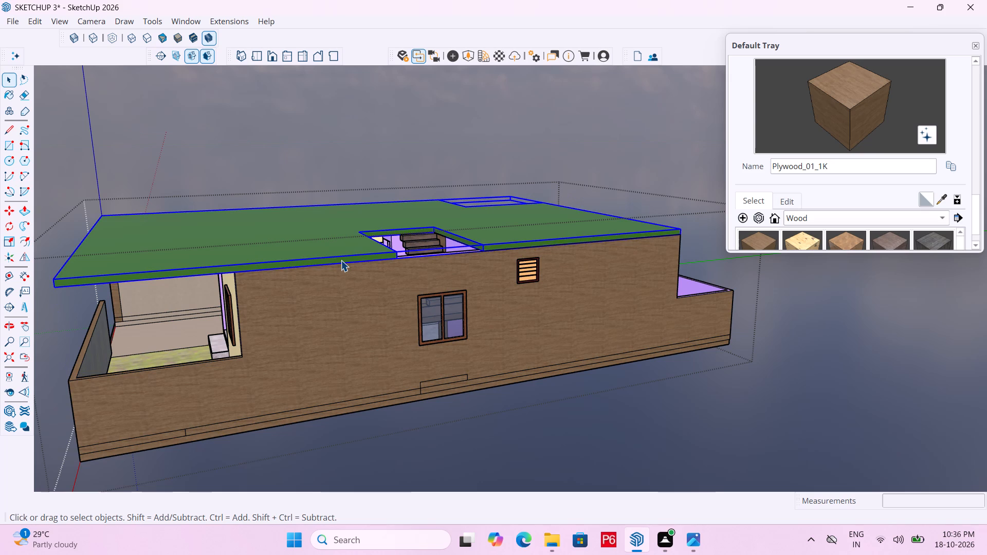
{"action": "key", "text": "Delete"}
{"action": "scroll", "coordinate": [447, 220], "scroll_direction": "down", "scroll_amount": 6}
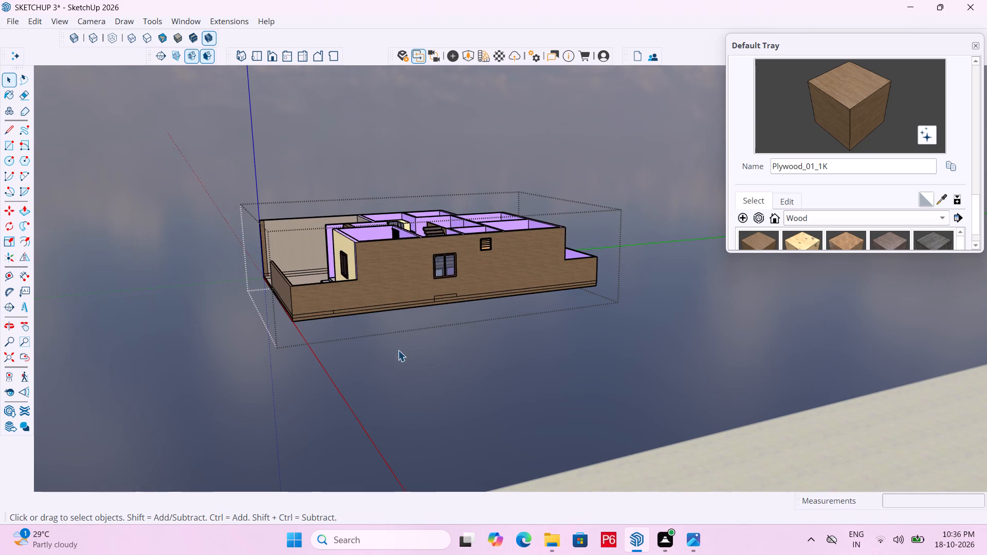
Select all the remaining house geometry inside the open group, from the front compound walls to the rear rooms.
{"action": "middle_click_drag", "start_coordinate": [403, 352], "coordinate": [566, 416]}
{"action": "left_click_drag", "start_coordinate": [157, 138], "coordinate": [652, 478]}
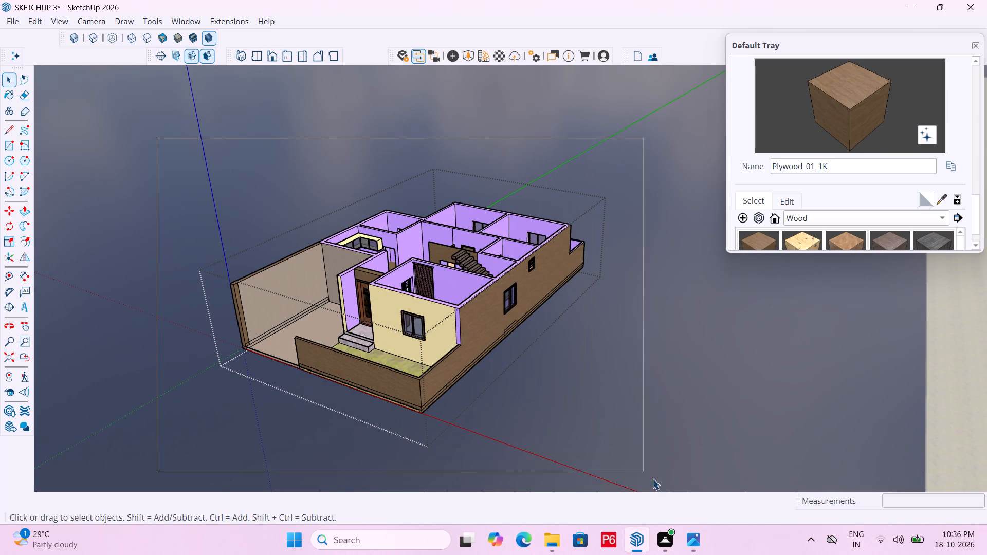
{"action": "left_click_drag", "start_coordinate": [652, 478], "coordinate": [643, 466]}
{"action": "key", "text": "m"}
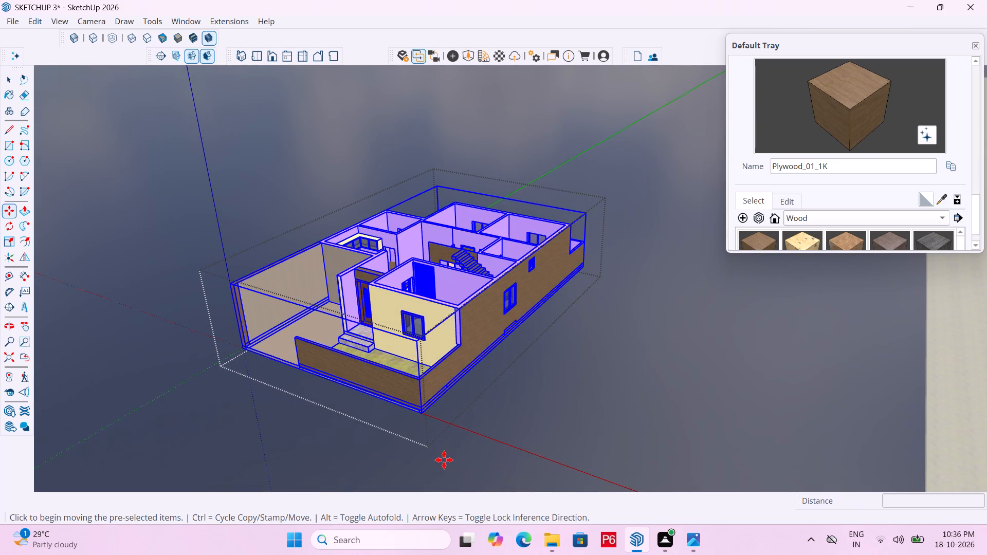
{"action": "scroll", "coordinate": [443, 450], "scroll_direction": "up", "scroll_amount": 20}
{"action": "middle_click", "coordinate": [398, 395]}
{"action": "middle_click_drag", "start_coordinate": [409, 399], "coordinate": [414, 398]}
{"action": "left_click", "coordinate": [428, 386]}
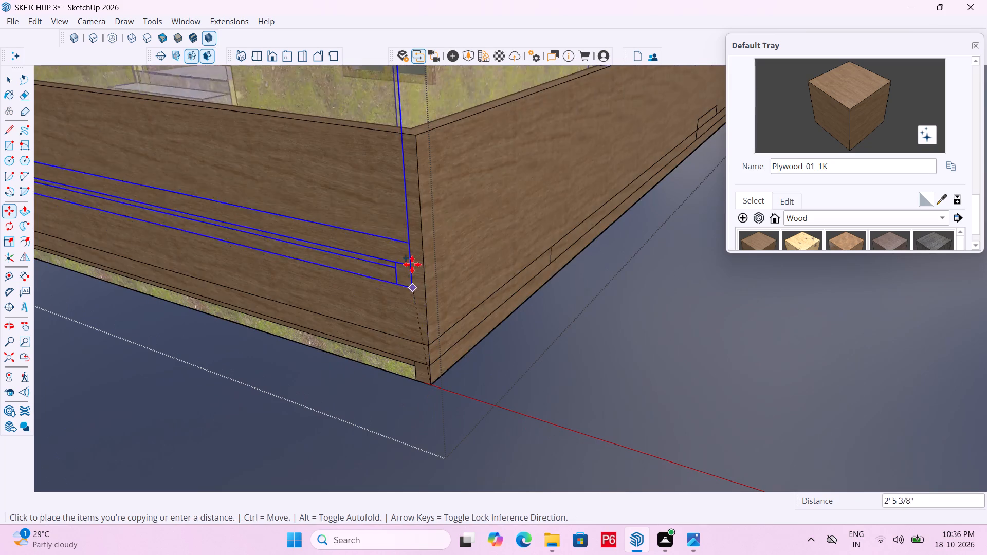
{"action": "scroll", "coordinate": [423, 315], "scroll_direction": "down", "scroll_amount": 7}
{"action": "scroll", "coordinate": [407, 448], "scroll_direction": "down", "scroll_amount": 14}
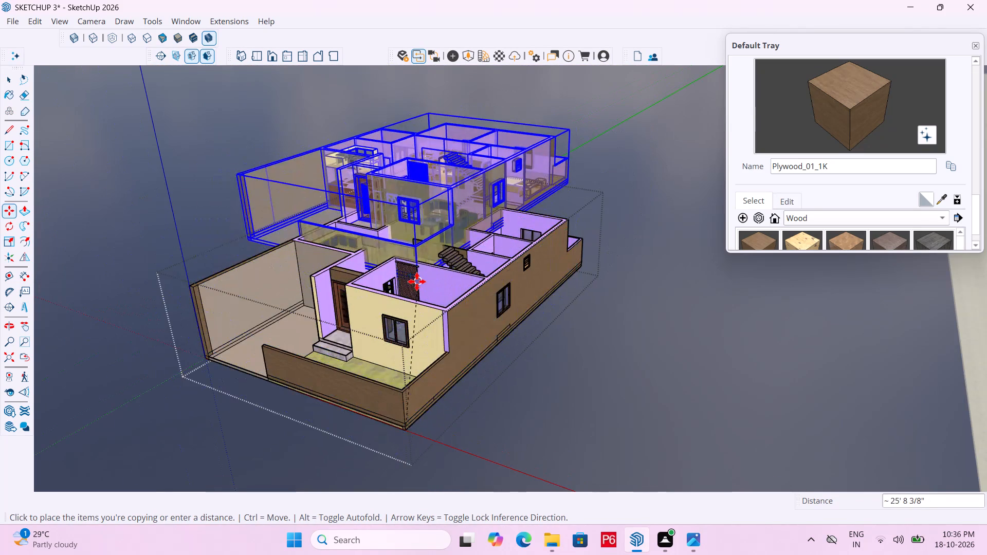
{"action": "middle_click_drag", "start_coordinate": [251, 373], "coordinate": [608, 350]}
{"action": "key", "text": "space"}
Copy the selected roofless house inside the group, using the bottom front corner of the tall side wall as base point.
{"action": "middle_click_drag", "start_coordinate": [193, 420], "coordinate": [410, 359]}
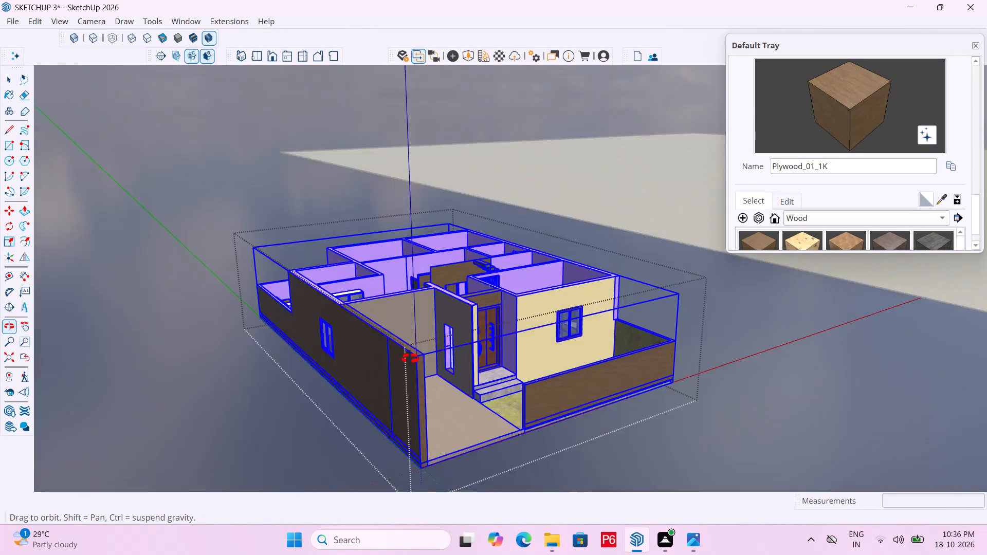
{"action": "middle_click_drag", "start_coordinate": [410, 359], "coordinate": [412, 354]}
{"action": "scroll", "coordinate": [412, 354], "scroll_direction": "up", "scroll_amount": 2}
{"action": "scroll", "coordinate": [423, 467], "scroll_direction": "up", "scroll_amount": 9}
{"action": "key", "text": "m"}
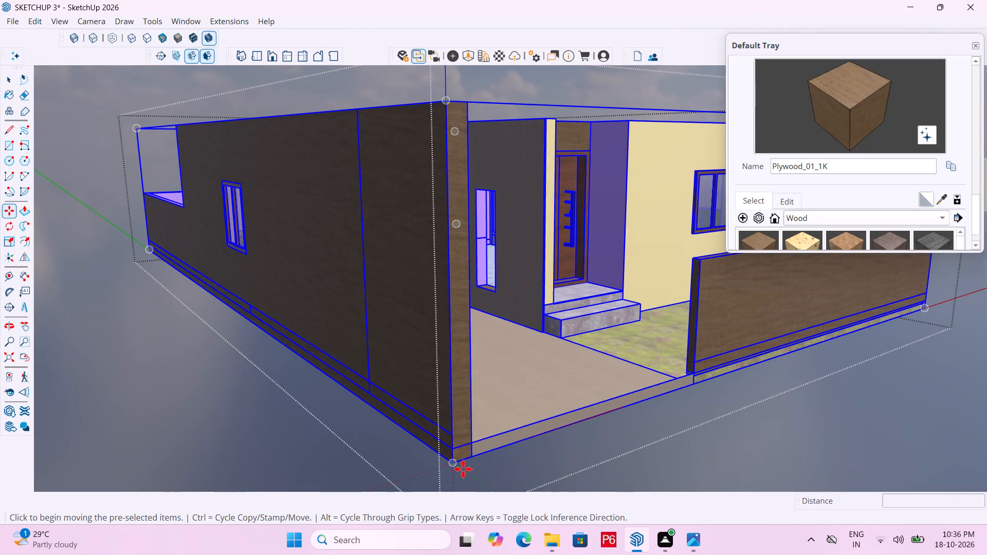
{"action": "left_click", "coordinate": [450, 467]}
{"action": "scroll", "coordinate": [421, 205], "scroll_direction": "down", "scroll_amount": 4}
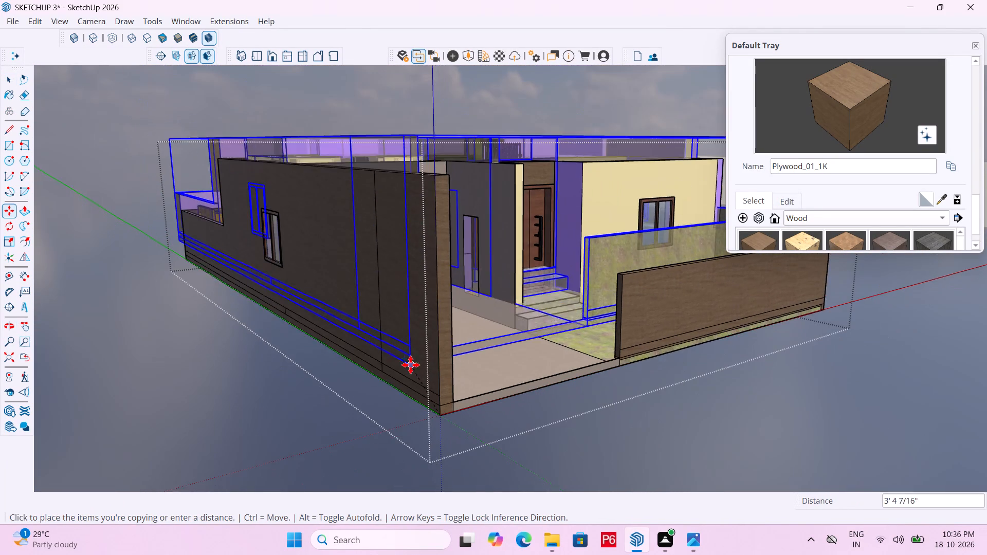
{"action": "middle_click_drag", "start_coordinate": [405, 376], "coordinate": [316, 410]}
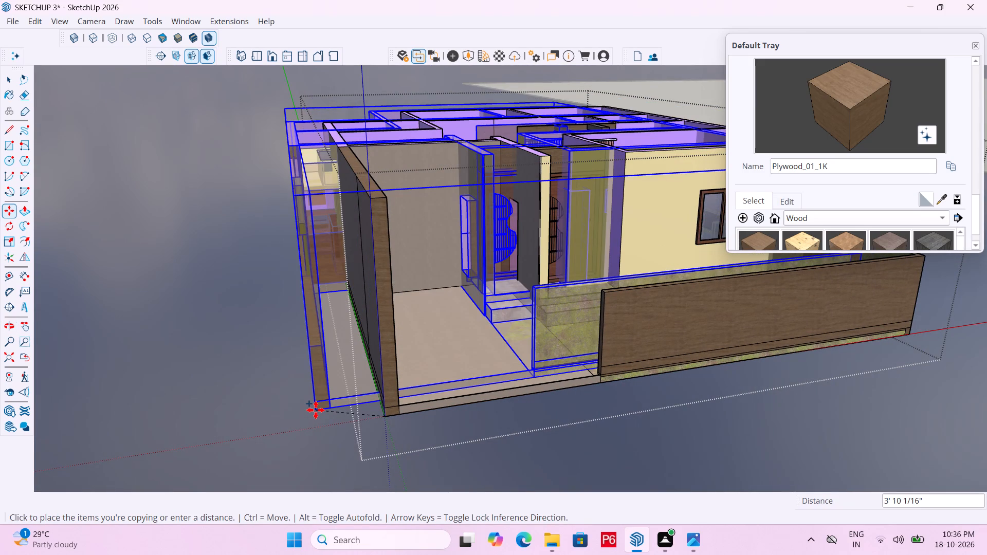
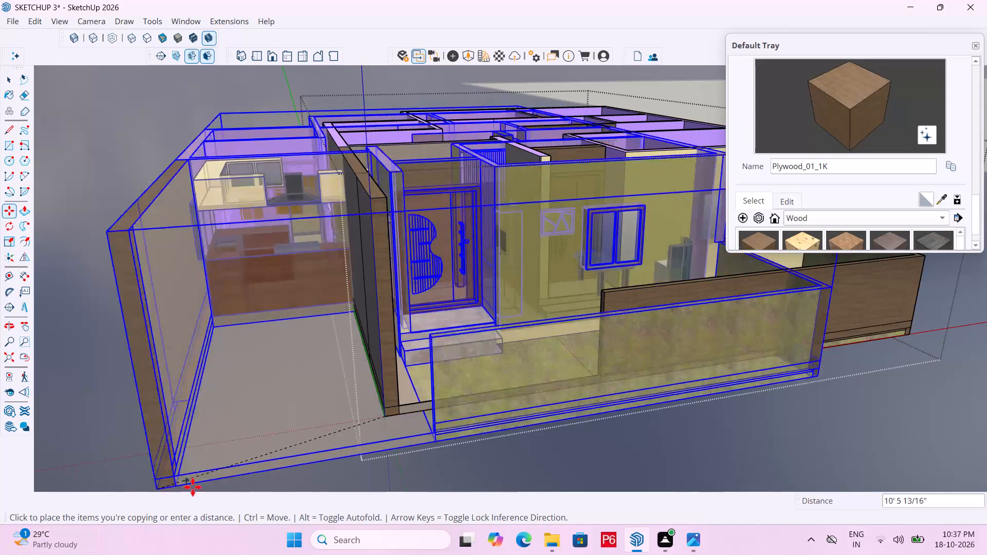
Place the copied storey 11' 6" above the original, aligned with the front corner at the top of the ground-floor wall.
{"action": "left_click", "coordinate": [367, 195]}
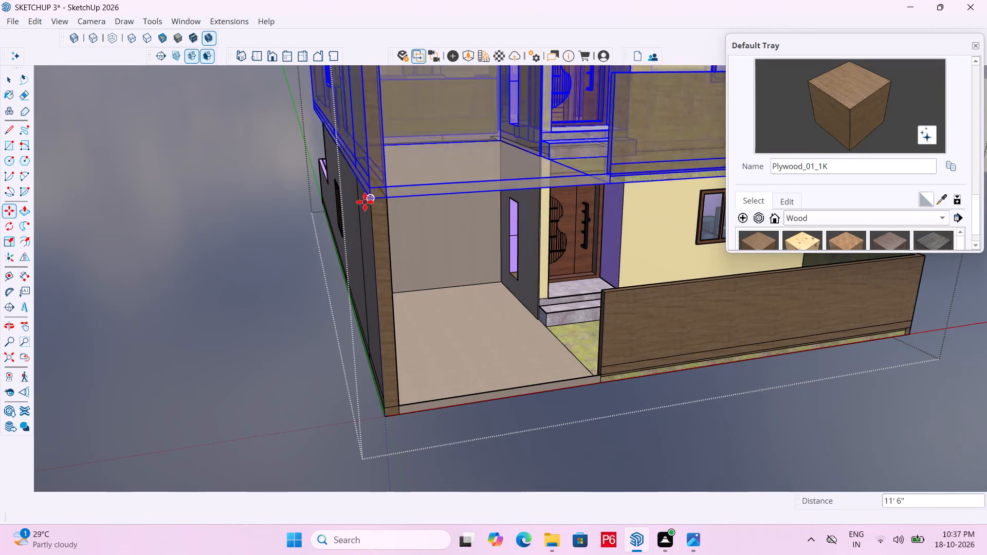
{"action": "scroll", "coordinate": [371, 317], "scroll_direction": "down", "scroll_amount": 3}
{"action": "middle_click_drag", "start_coordinate": [336, 325], "coordinate": [368, 327]}
{"action": "key", "text": "space"}
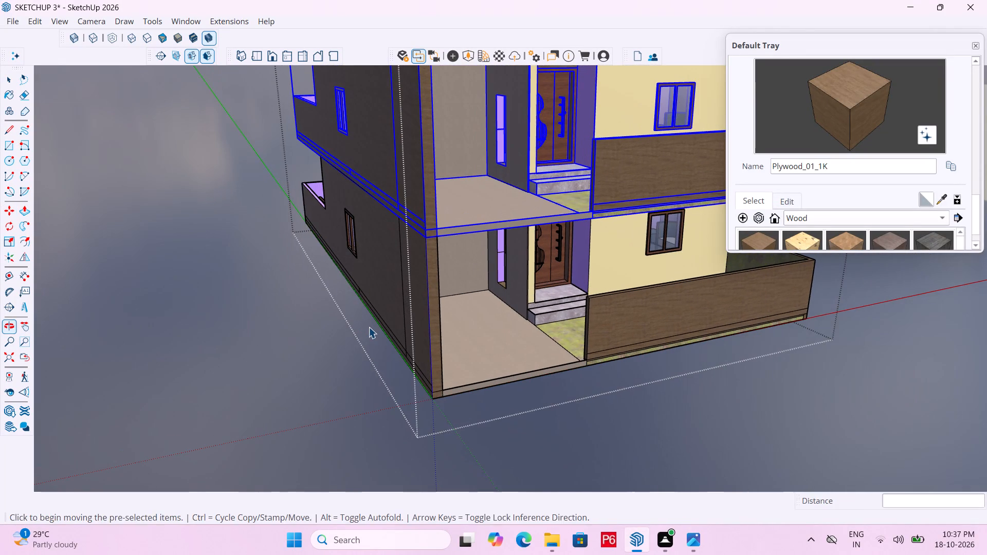
Save the model with the stacked upper storey.
{"action": "key", "text": "ctrl+s"}
{"action": "key", "text": "ctrl+s"}
{"action": "key", "text": "ctrl+s"}
{"action": "key", "text": "ctrl+s"}
{"action": "key", "text": "ctrl+s"}
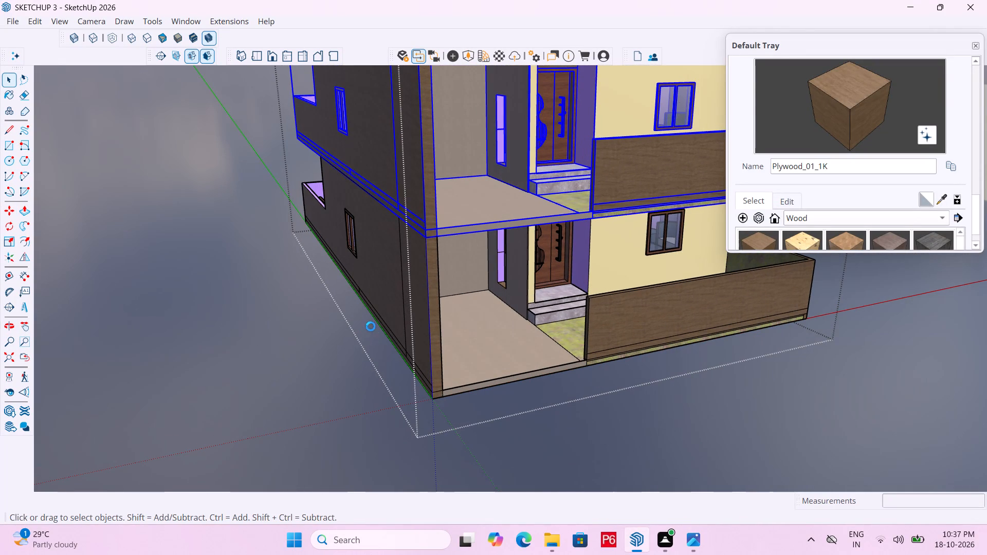
{"action": "key", "text": "ctrl+s"}
{"action": "key", "text": "ctrl+s"}
{"action": "key", "text": "ctrl+s"}
{"action": "key", "text": "ctrl+s"}
{"action": "key", "text": "ctrl+s"}
Clear the selection and examine the alignment of the two stacked storeys from the front and side.
{"action": "scroll", "coordinate": [334, 334], "scroll_direction": "down", "scroll_amount": 3}
{"action": "middle_click_drag", "start_coordinate": [330, 331], "coordinate": [346, 331]}
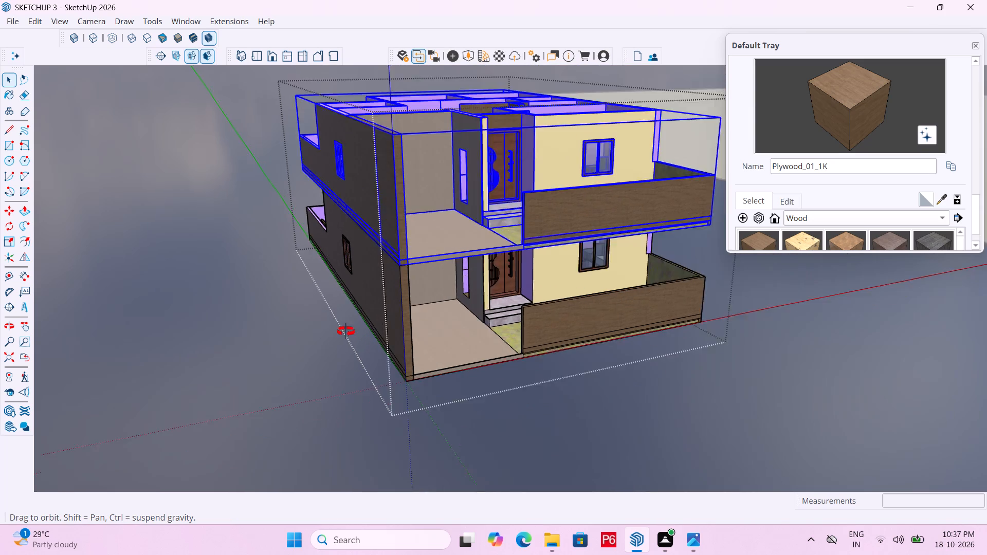
{"action": "middle_click_drag", "start_coordinate": [346, 331], "coordinate": [0, 329]}
{"action": "scroll", "coordinate": [351, 333], "scroll_direction": "down", "scroll_amount": 1}
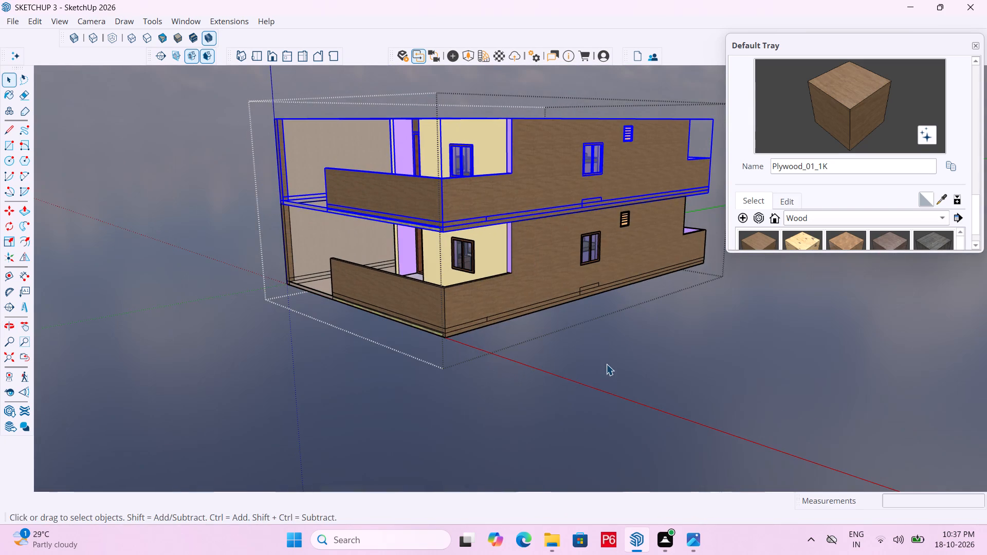
{"action": "left_click", "coordinate": [606, 364]}
{"action": "scroll", "coordinate": [408, 300], "scroll_direction": "down", "scroll_amount": 1}
{"action": "middle_click_drag", "start_coordinate": [411, 299], "coordinate": [497, 307]}
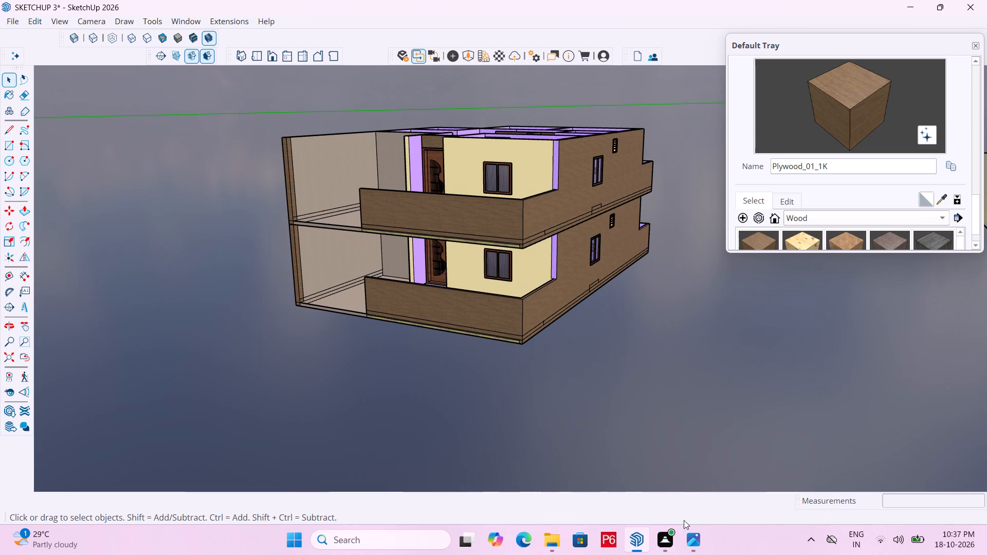
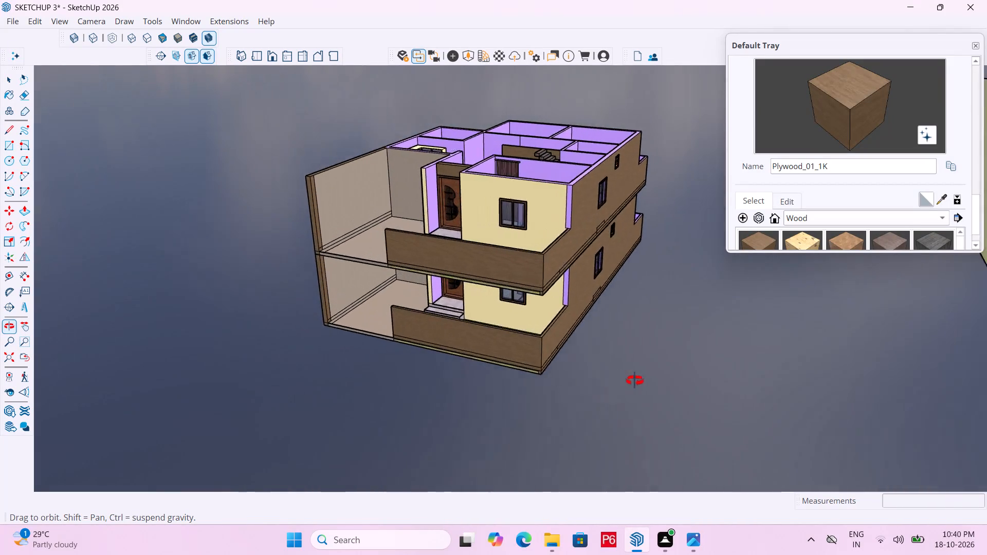
Draw a rectangle over the top of the upper storey from the front wall corner to the diagonally opposite rear corner.
{"action": "middle_click_drag", "start_coordinate": [676, 386], "coordinate": [593, 459]}
{"action": "middle_click_drag", "start_coordinate": [593, 459], "coordinate": [613, 450]}
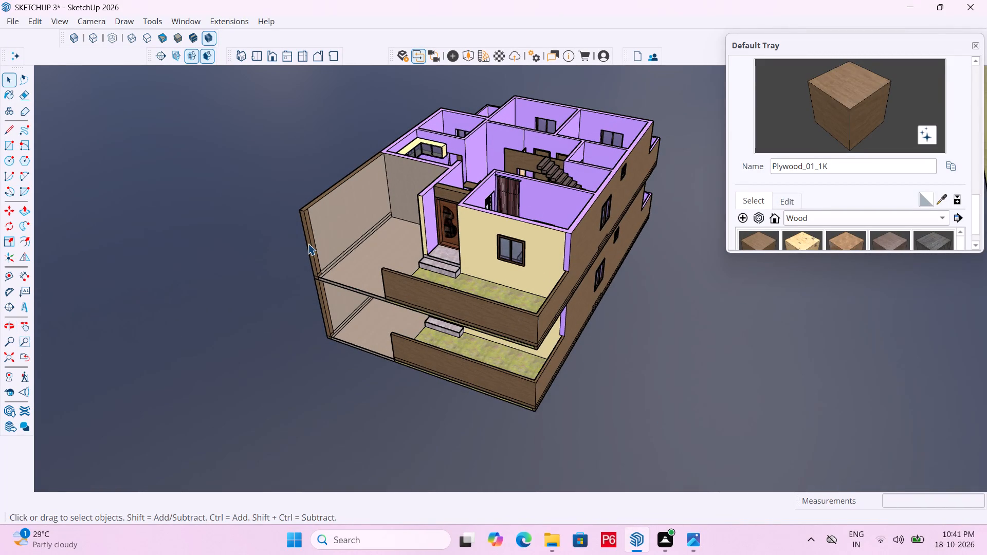
{"action": "scroll", "coordinate": [275, 202], "scroll_direction": "up", "scroll_amount": 4}
{"action": "scroll", "coordinate": [341, 326], "scroll_direction": "down", "scroll_amount": 5}
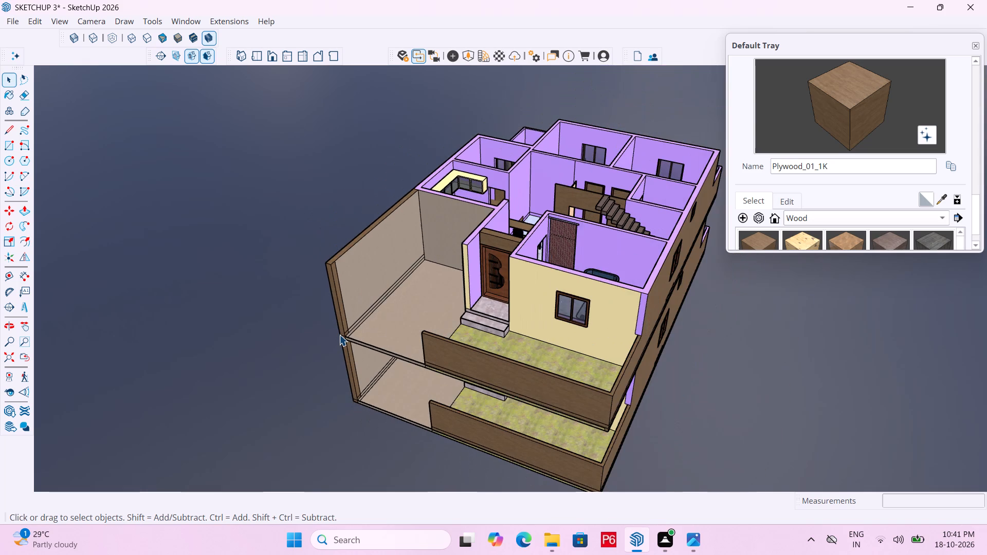
{"action": "key", "text": "r"}
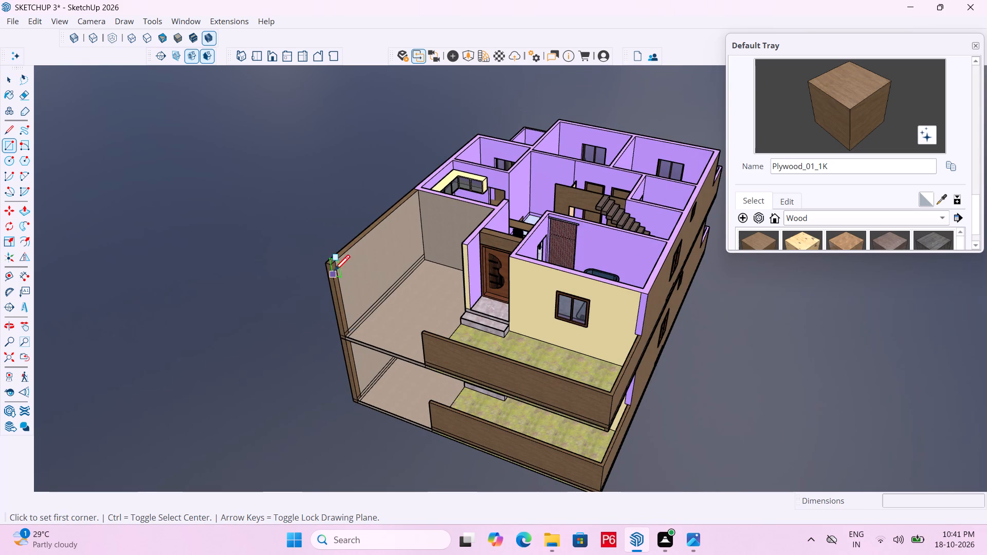
{"action": "left_click", "coordinate": [323, 268]}
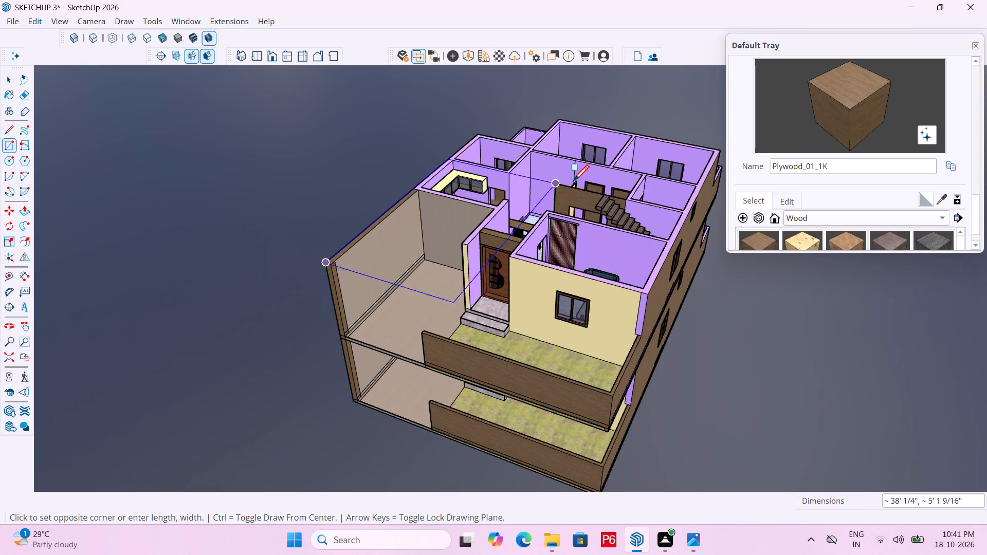
{"action": "scroll", "coordinate": [599, 188], "scroll_direction": "down", "scroll_amount": 3}
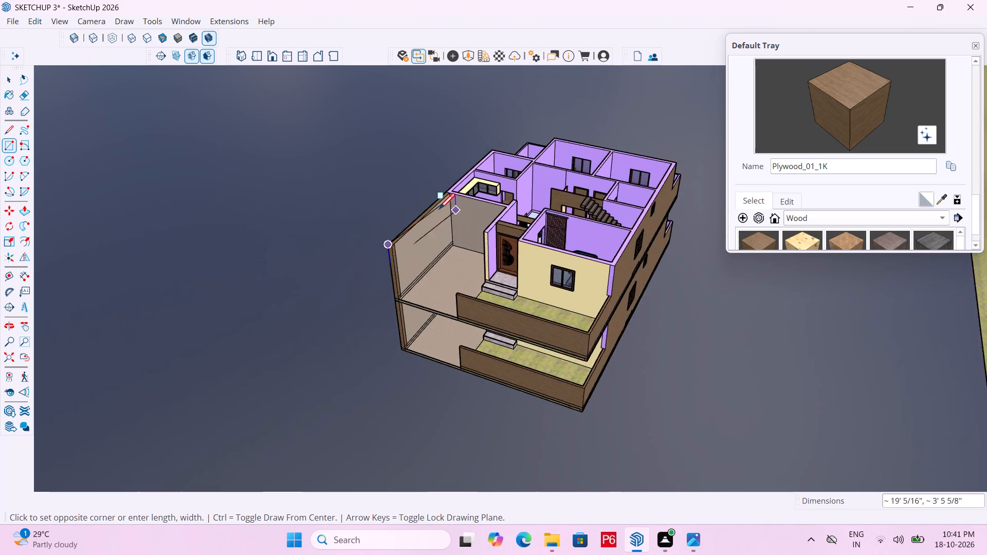
{"action": "scroll", "coordinate": [439, 211], "scroll_direction": "down", "scroll_amount": 2}
{"action": "middle_click_drag", "start_coordinate": [647, 177], "coordinate": [147, 192]}
{"action": "scroll", "coordinate": [181, 191], "scroll_direction": "up", "scroll_amount": 1}
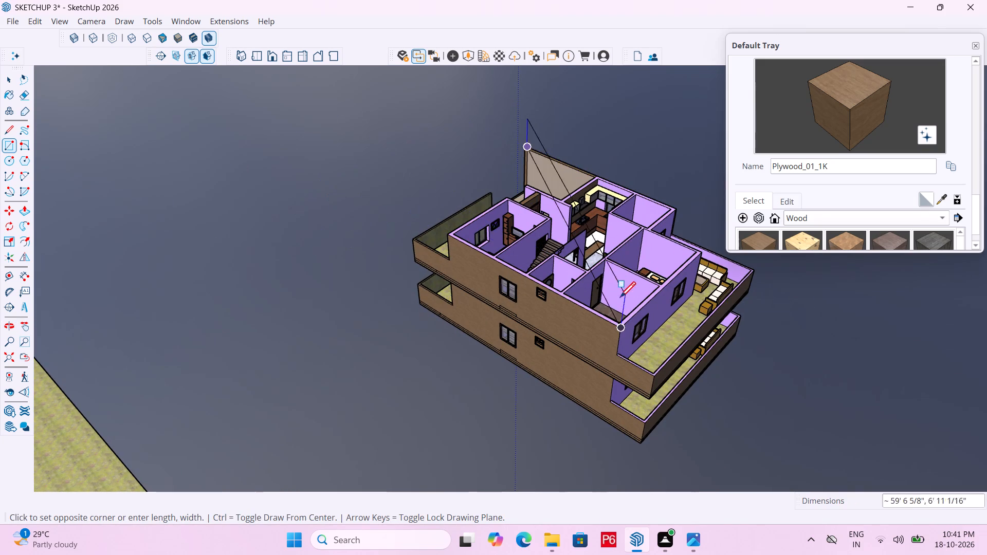
{"action": "left_click", "coordinate": [622, 331]}
Group the new roof face together with its edges.
{"action": "key", "text": "space"}
{"action": "double_click", "coordinate": [580, 244]}
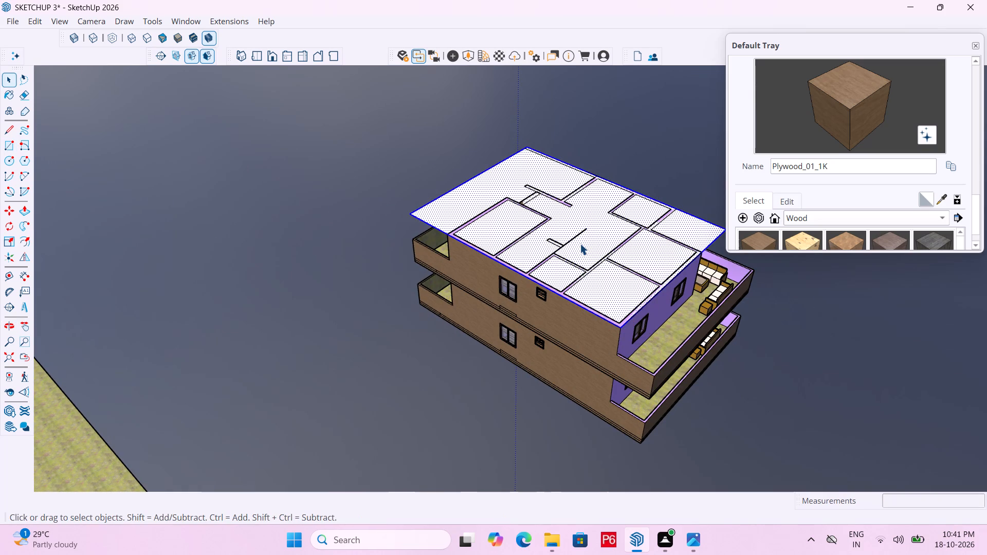
{"action": "right_click", "coordinate": [580, 244]}
{"action": "left_click", "coordinate": [641, 369]}
{"action": "left_click", "coordinate": [792, 364]}
{"action": "key", "text": "space"}
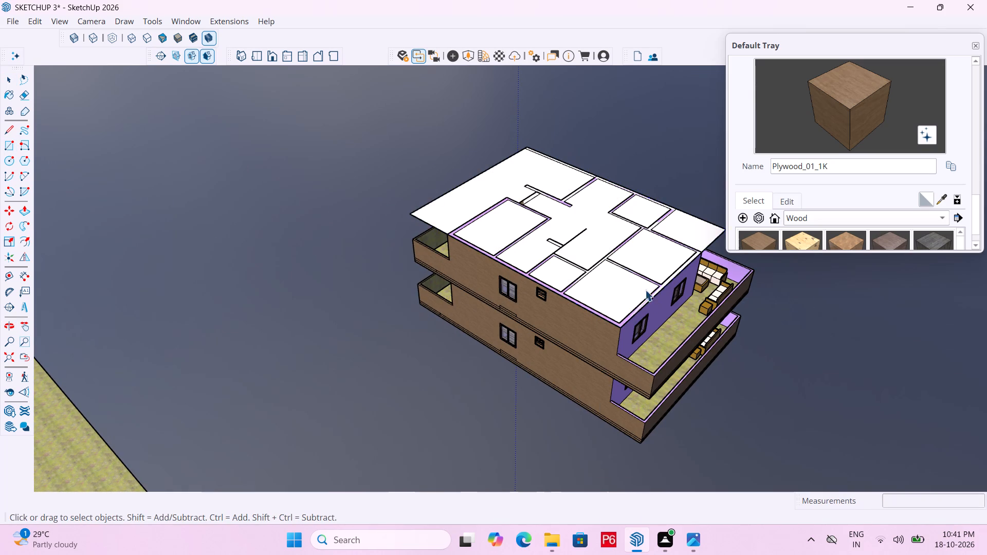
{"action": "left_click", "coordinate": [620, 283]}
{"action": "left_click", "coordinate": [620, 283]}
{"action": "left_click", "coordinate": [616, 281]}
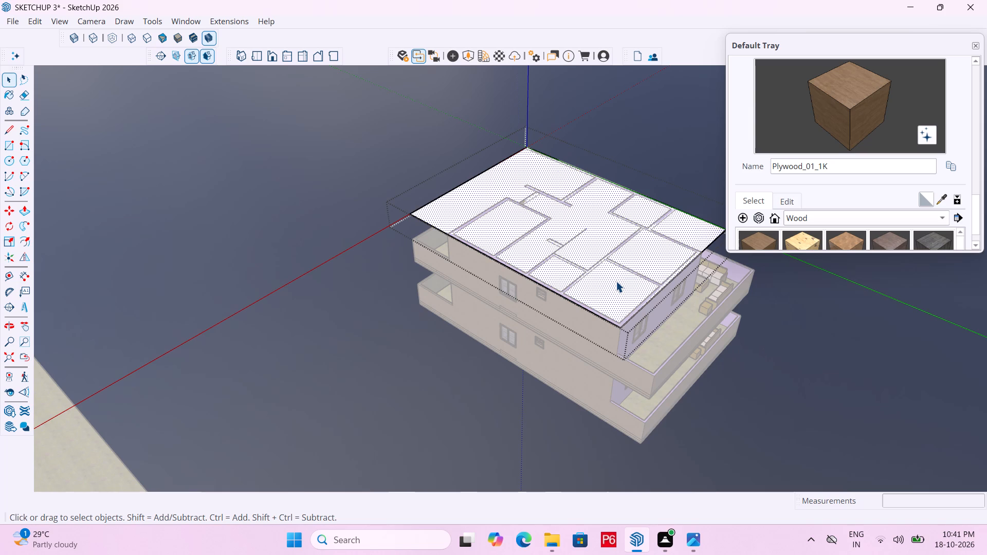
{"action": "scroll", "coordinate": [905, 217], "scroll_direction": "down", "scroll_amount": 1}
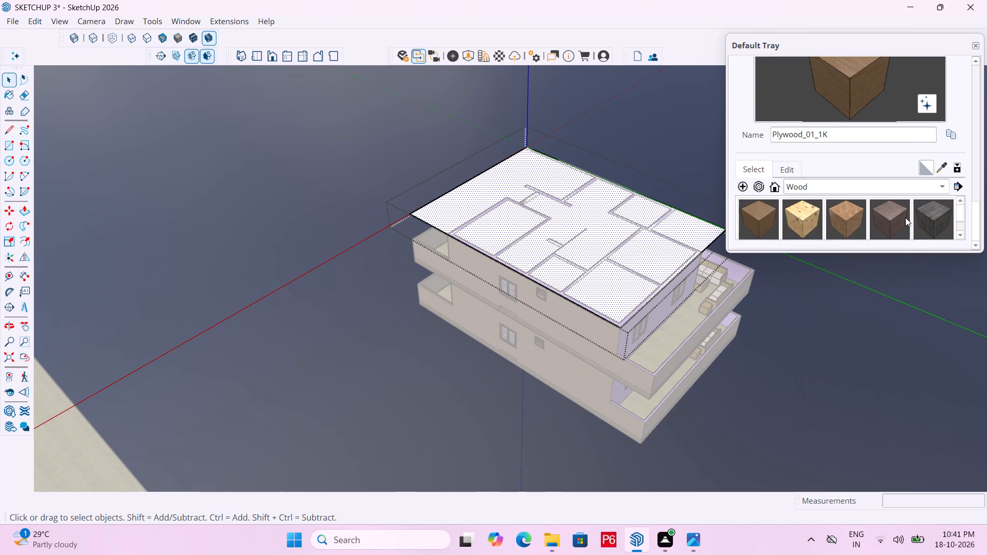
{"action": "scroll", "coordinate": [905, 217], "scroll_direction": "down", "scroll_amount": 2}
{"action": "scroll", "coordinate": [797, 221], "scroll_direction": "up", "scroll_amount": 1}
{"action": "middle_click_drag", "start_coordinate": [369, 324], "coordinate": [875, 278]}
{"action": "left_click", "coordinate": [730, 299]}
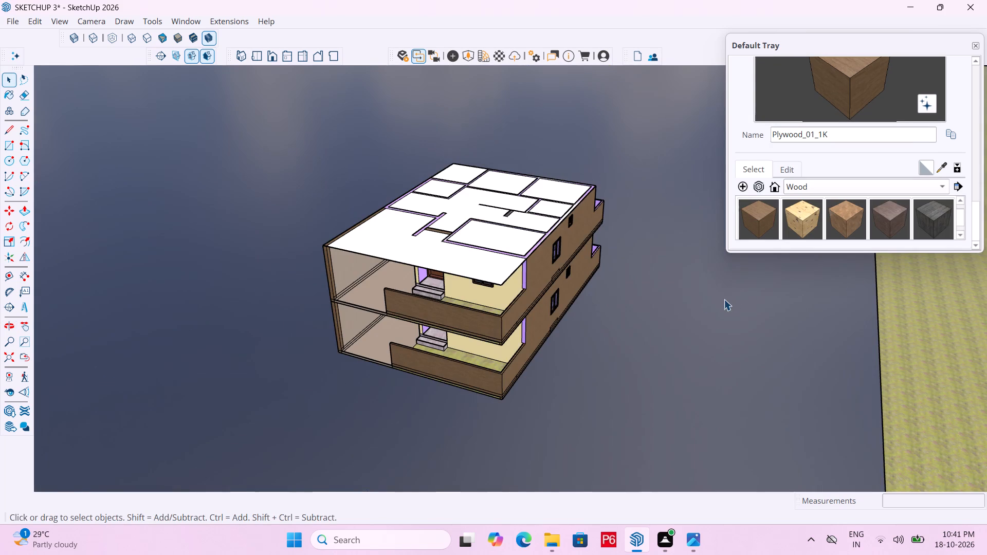
Examine the two-storey house and its roof face from the front, rear and sides.
{"action": "middle_click_drag", "start_coordinate": [303, 308], "coordinate": [382, 245]}
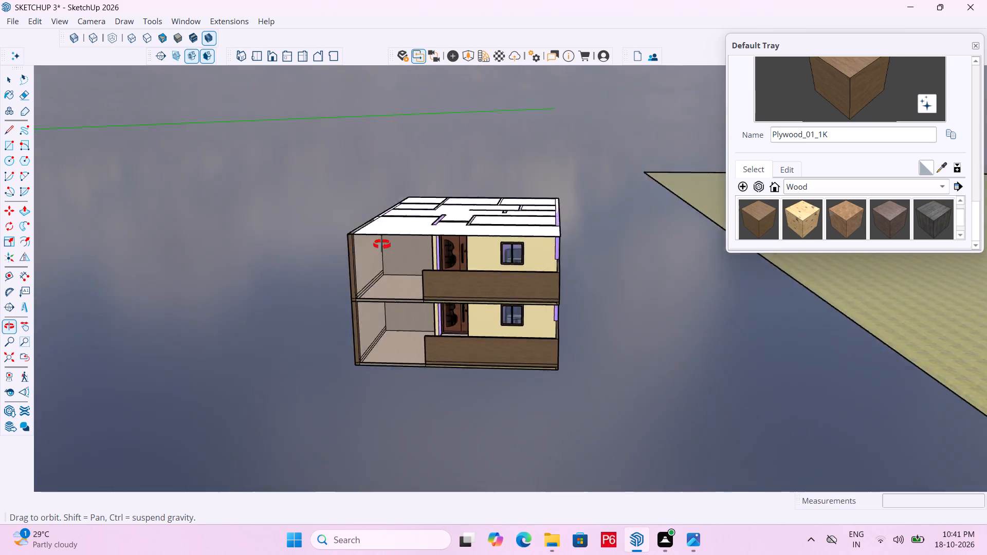
{"action": "middle_click_drag", "start_coordinate": [382, 245], "coordinate": [113, 245]}
{"action": "middle_click_drag", "start_coordinate": [540, 285], "coordinate": [164, 299]}
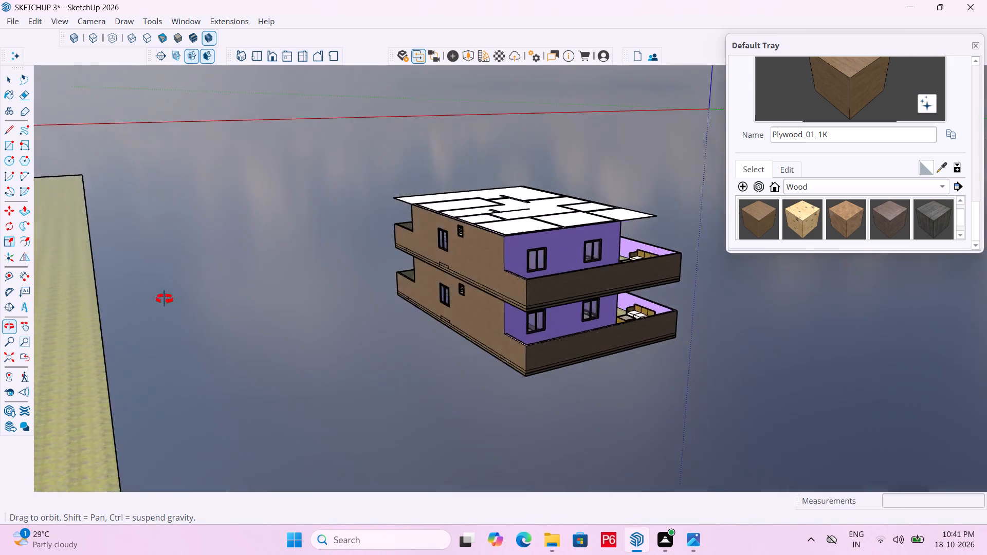
{"action": "middle_click_drag", "start_coordinate": [164, 299], "coordinate": [722, 294]}
{"action": "middle_click_drag", "start_coordinate": [433, 316], "coordinate": [767, 294]}
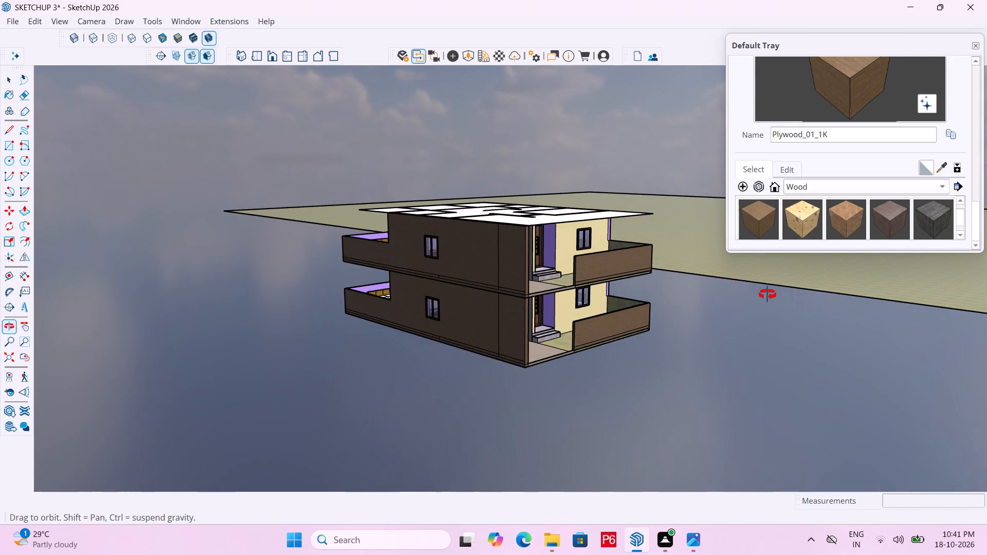
{"action": "middle_click_drag", "start_coordinate": [767, 294], "coordinate": [339, 304]}
{"action": "scroll", "coordinate": [554, 271], "scroll_direction": "up", "scroll_amount": 5}
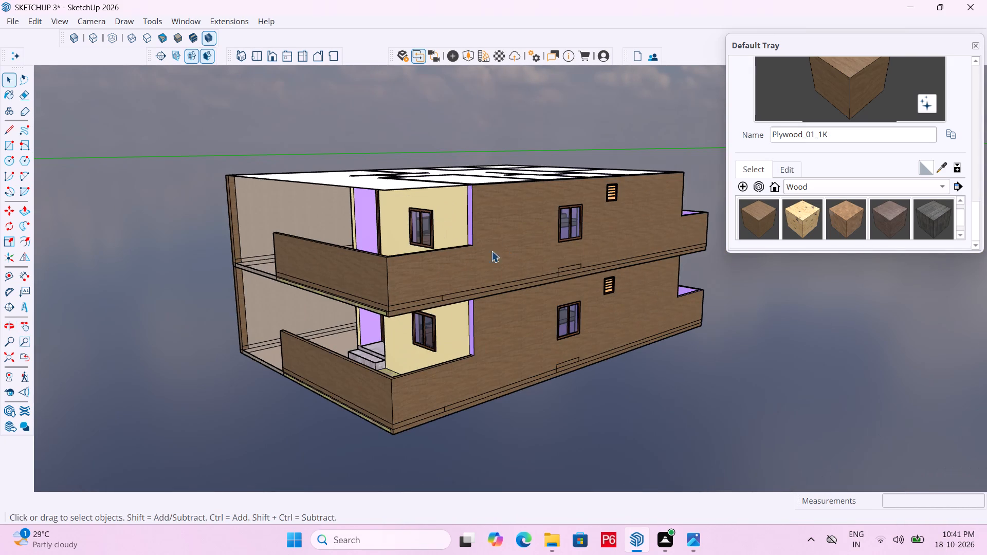
{"action": "middle_click_drag", "start_coordinate": [376, 273], "coordinate": [637, 276]}
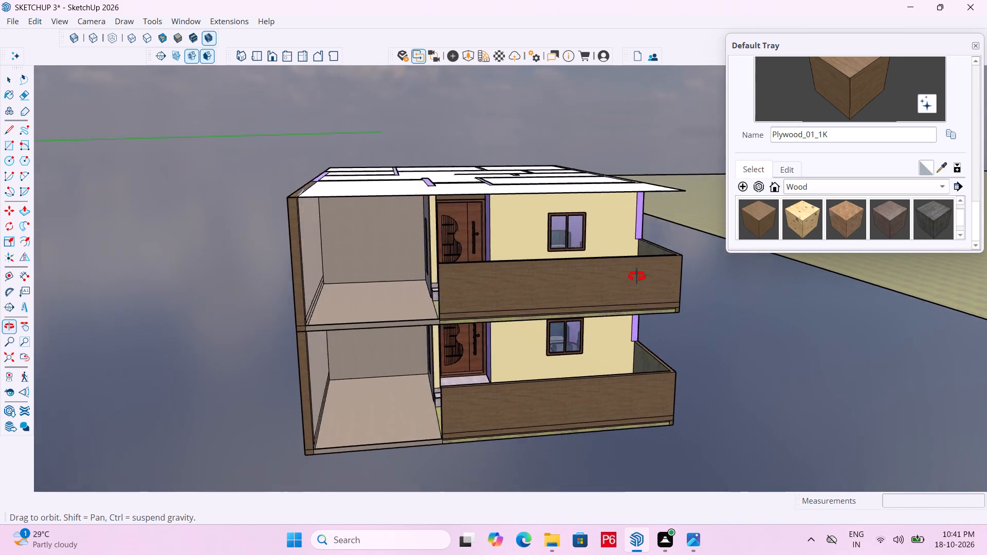
{"action": "middle_click_drag", "start_coordinate": [637, 276], "coordinate": [504, 273]}
{"action": "scroll", "coordinate": [504, 273], "scroll_direction": "up", "scroll_amount": 3}
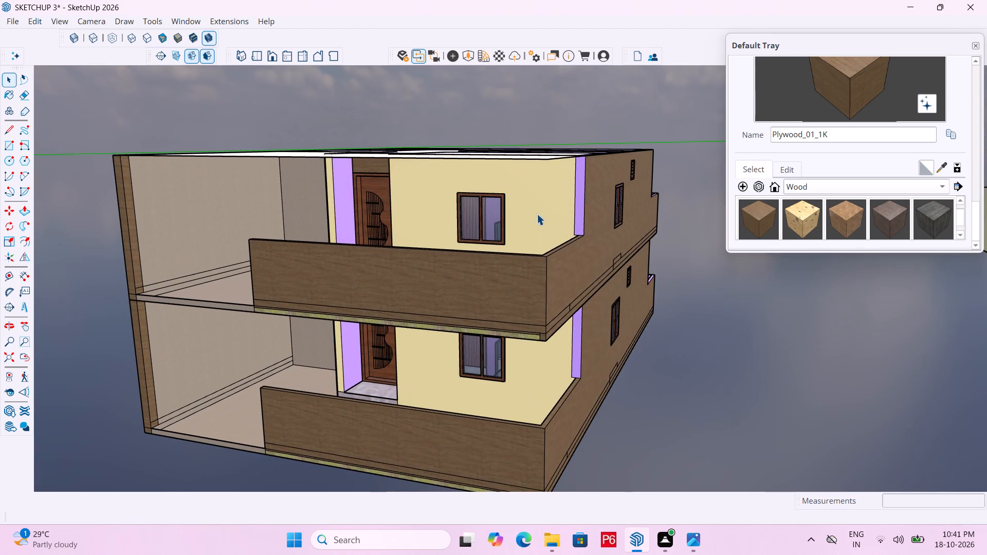
{"action": "scroll", "coordinate": [552, 302], "scroll_direction": "down", "scroll_amount": 4}
{"action": "middle_click_drag", "start_coordinate": [465, 317], "coordinate": [584, 322]}
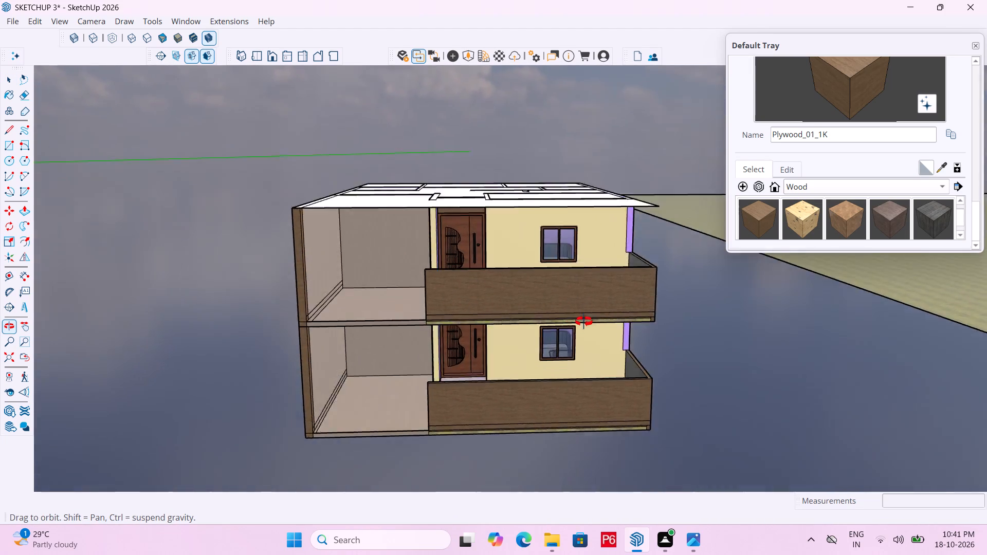
{"action": "middle_click_drag", "start_coordinate": [584, 322], "coordinate": [416, 330]}
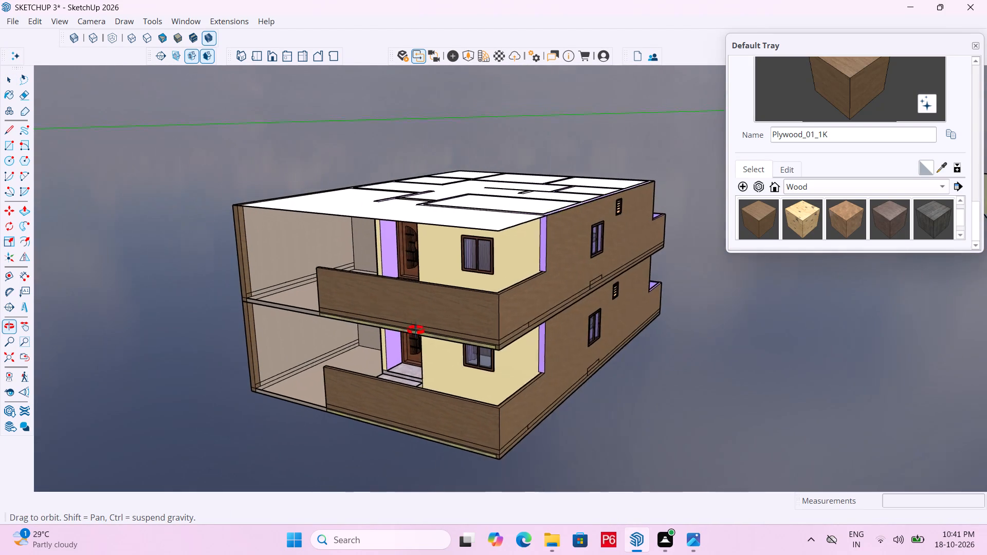
{"action": "middle_click_drag", "start_coordinate": [416, 330], "coordinate": [425, 340]}
{"action": "left_click", "coordinate": [670, 353]}
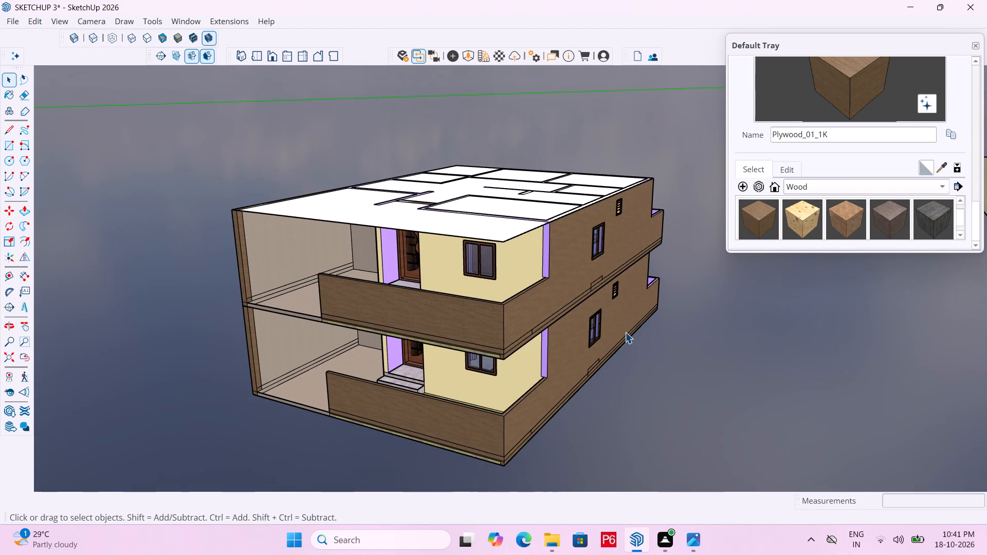
Open the roof group for editing and select its face.
{"action": "key", "text": "space"}
{"action": "left_click_drag", "start_coordinate": [456, 225], "coordinate": [468, 309]}
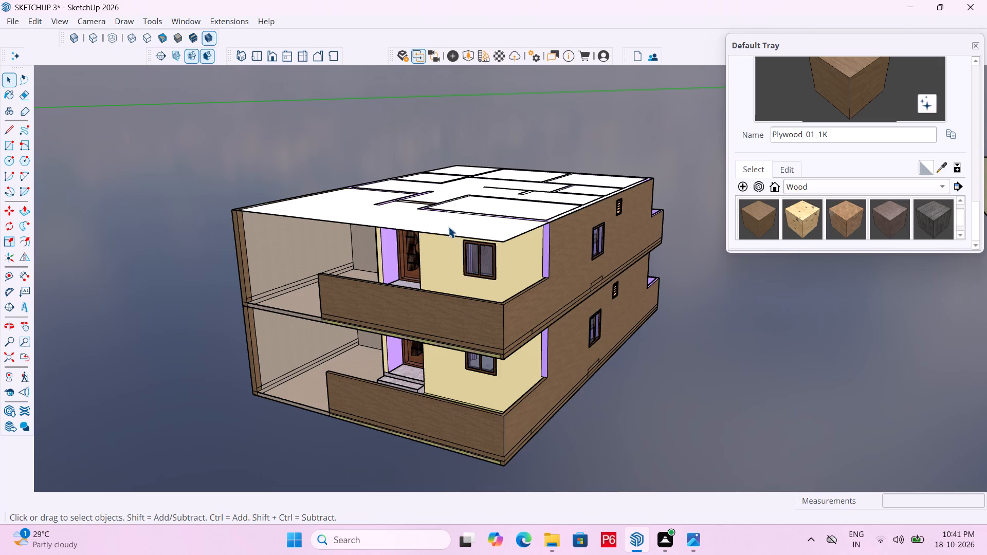
{"action": "middle_click_drag", "start_coordinate": [450, 227], "coordinate": [453, 310]}
{"action": "left_click", "coordinate": [457, 298]}
{"action": "double_click", "coordinate": [436, 286]}
{"action": "left_click", "coordinate": [416, 276]}
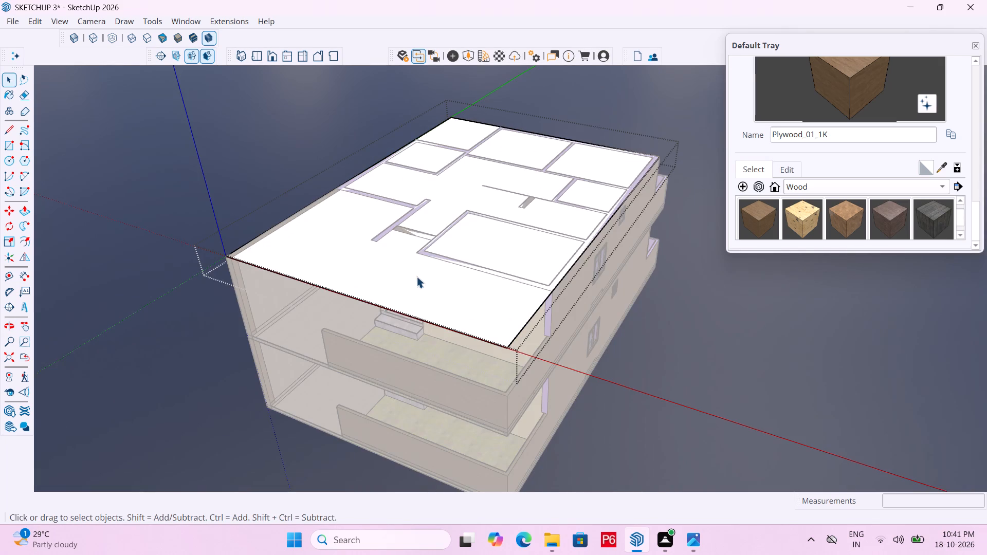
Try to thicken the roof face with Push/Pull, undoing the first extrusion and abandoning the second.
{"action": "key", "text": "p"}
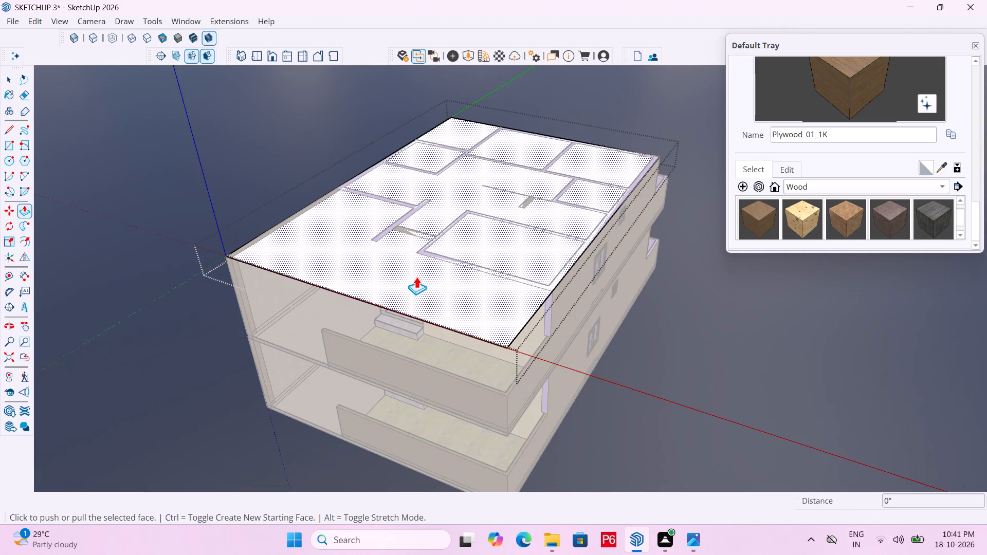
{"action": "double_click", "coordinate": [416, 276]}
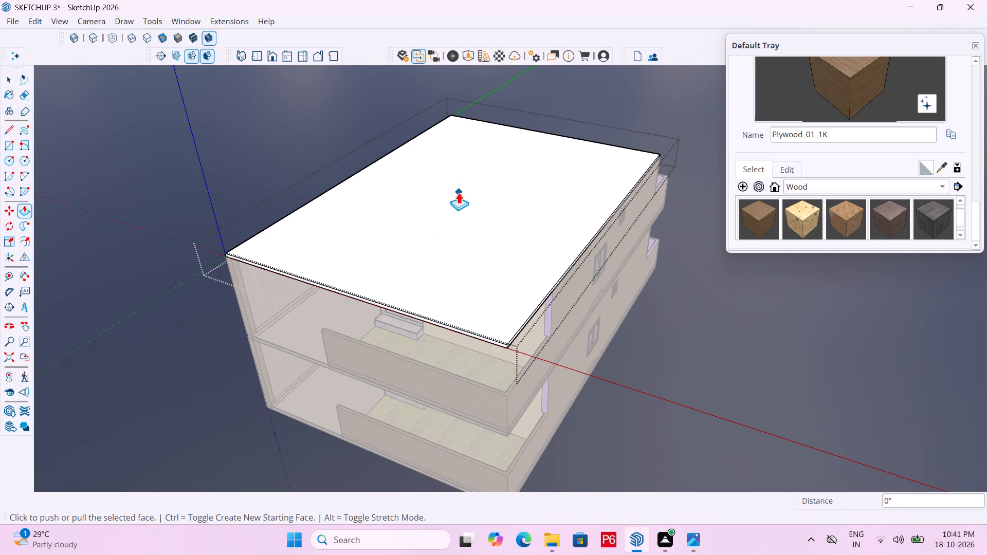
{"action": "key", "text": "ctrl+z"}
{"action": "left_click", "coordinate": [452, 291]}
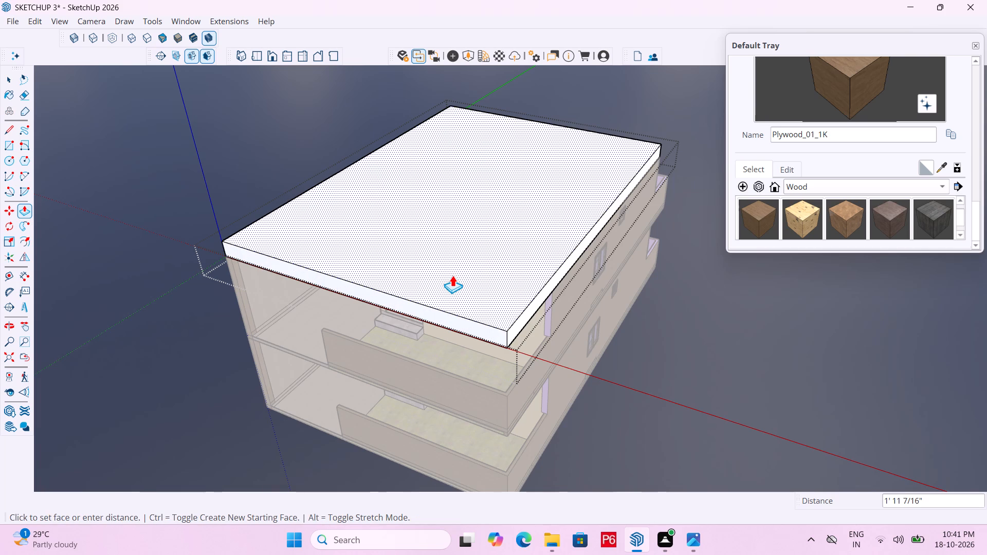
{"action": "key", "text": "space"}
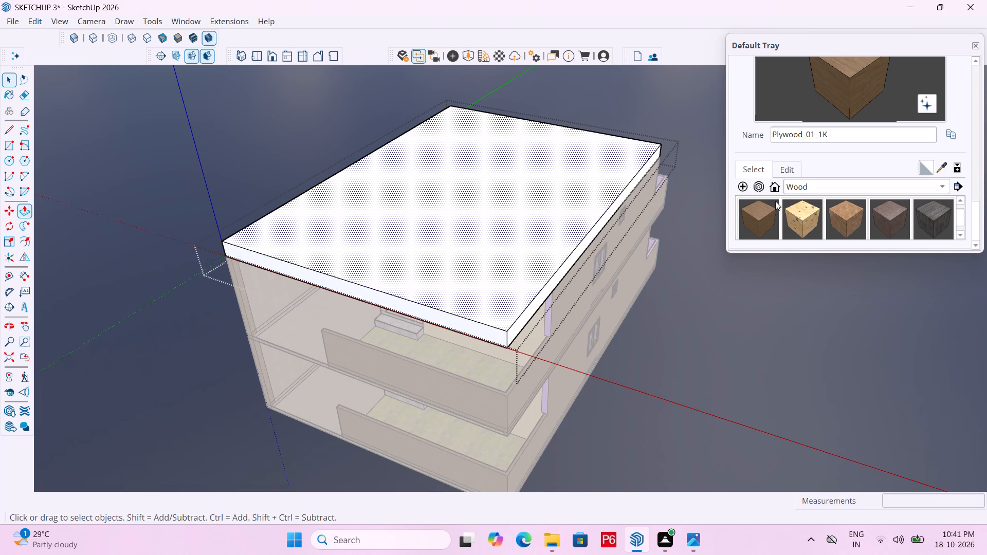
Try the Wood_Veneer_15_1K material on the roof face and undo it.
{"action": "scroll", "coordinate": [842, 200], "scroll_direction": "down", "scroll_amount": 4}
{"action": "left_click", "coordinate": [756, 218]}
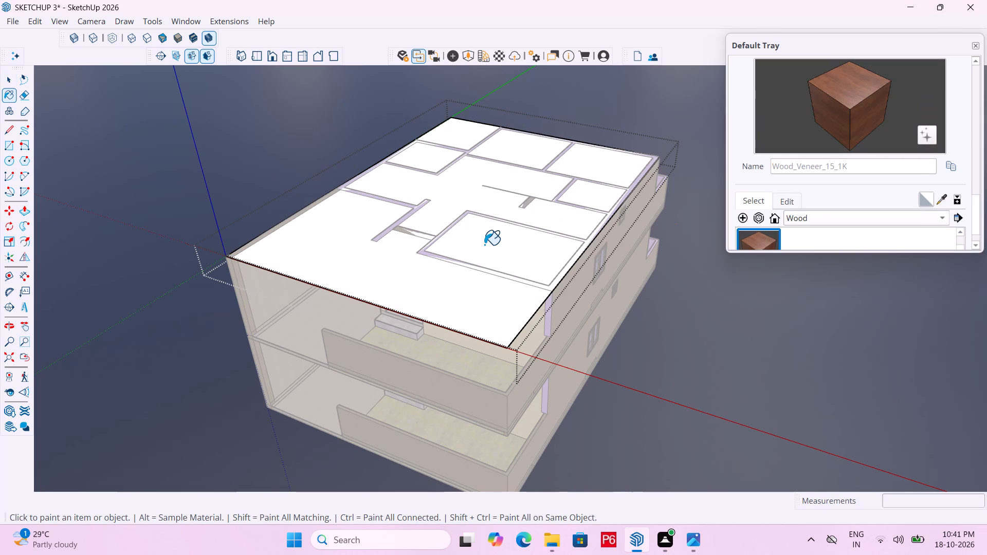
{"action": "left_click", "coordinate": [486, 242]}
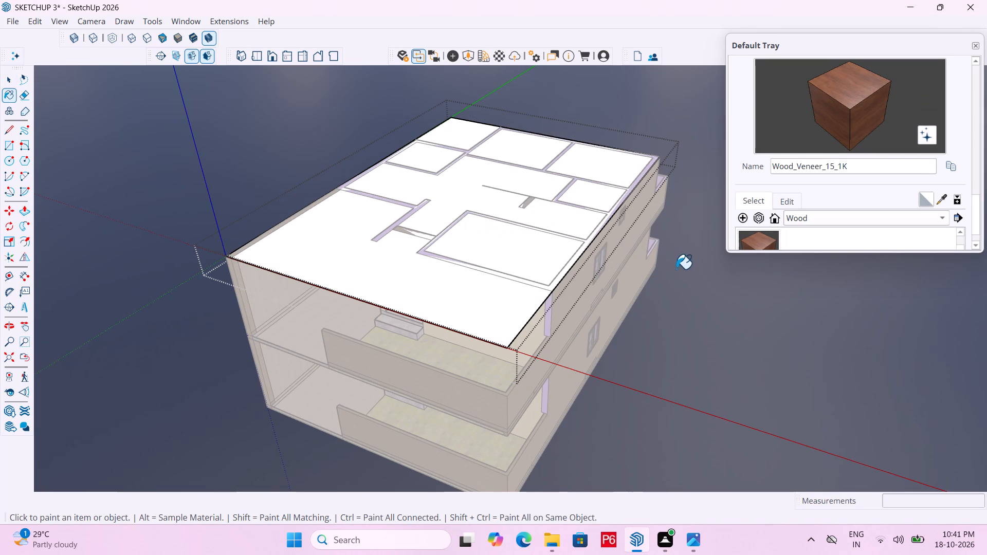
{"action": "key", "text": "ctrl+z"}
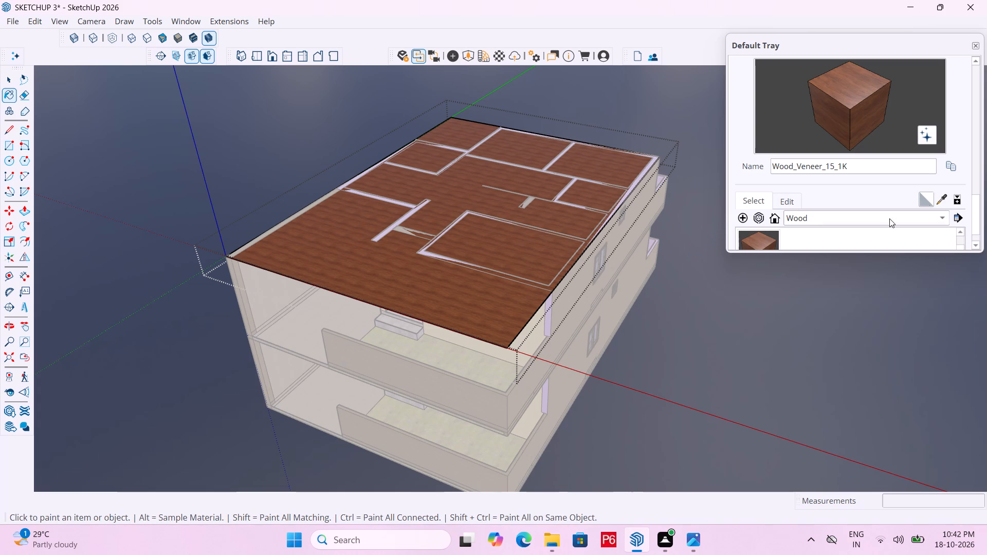
Paint the roof face with the A02_Rose_Quartz material from the Solid Colors collection.
{"action": "scroll", "coordinate": [859, 225], "scroll_direction": "down", "scroll_amount": 5}
{"action": "left_click", "coordinate": [849, 187]}
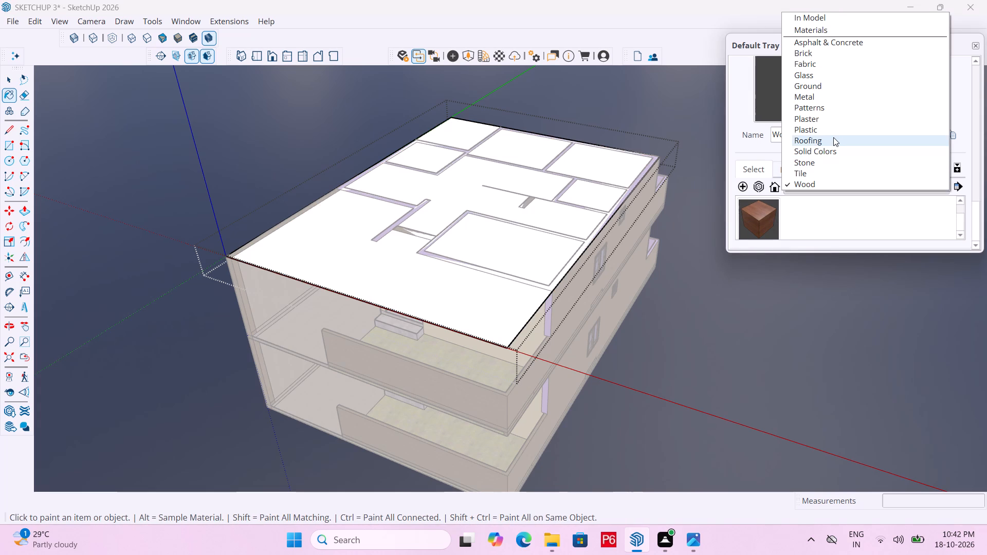
{"action": "left_click", "coordinate": [828, 152]}
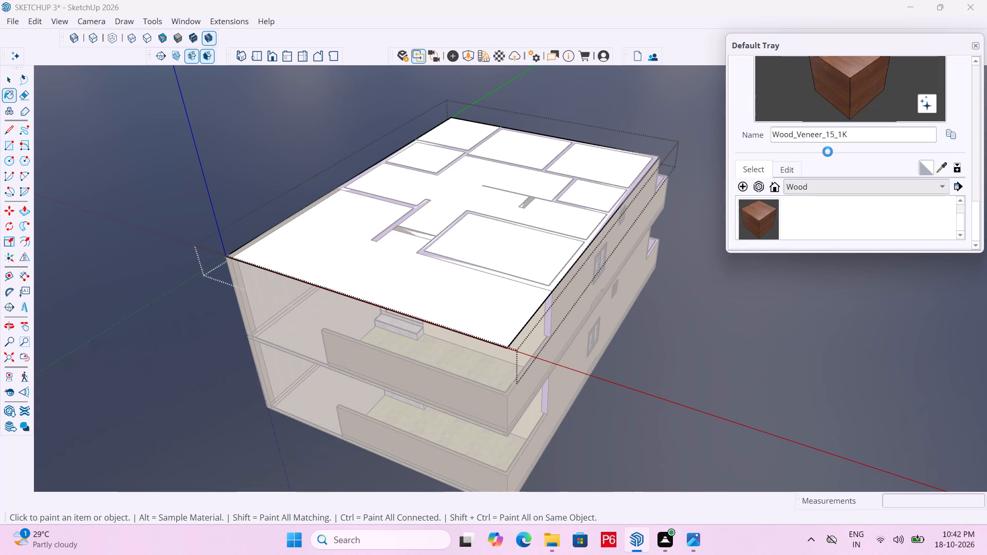
{"action": "scroll", "coordinate": [833, 149], "scroll_direction": "down", "scroll_amount": 2}
{"action": "scroll", "coordinate": [803, 221], "scroll_direction": "down", "scroll_amount": 2}
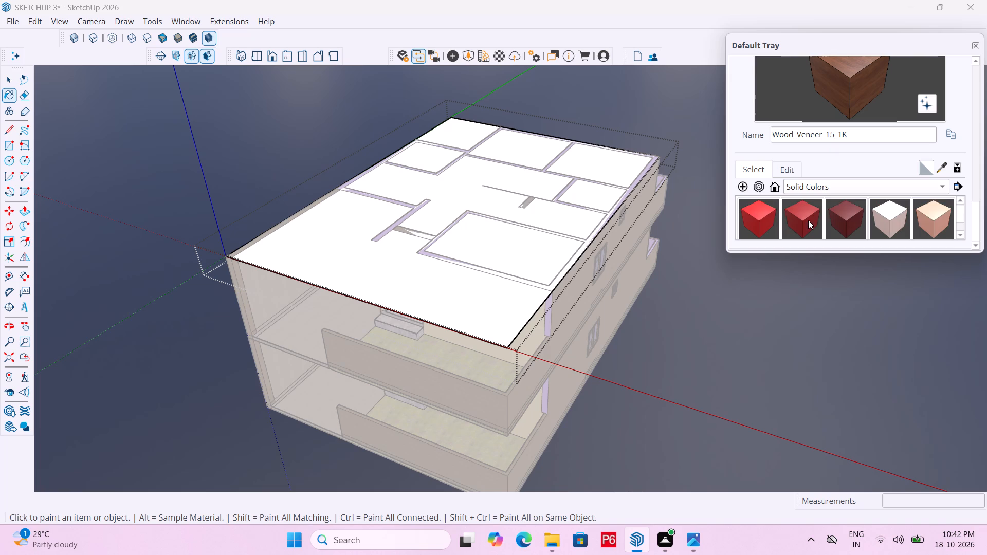
{"action": "scroll", "coordinate": [866, 216], "scroll_direction": "up", "scroll_amount": 2}
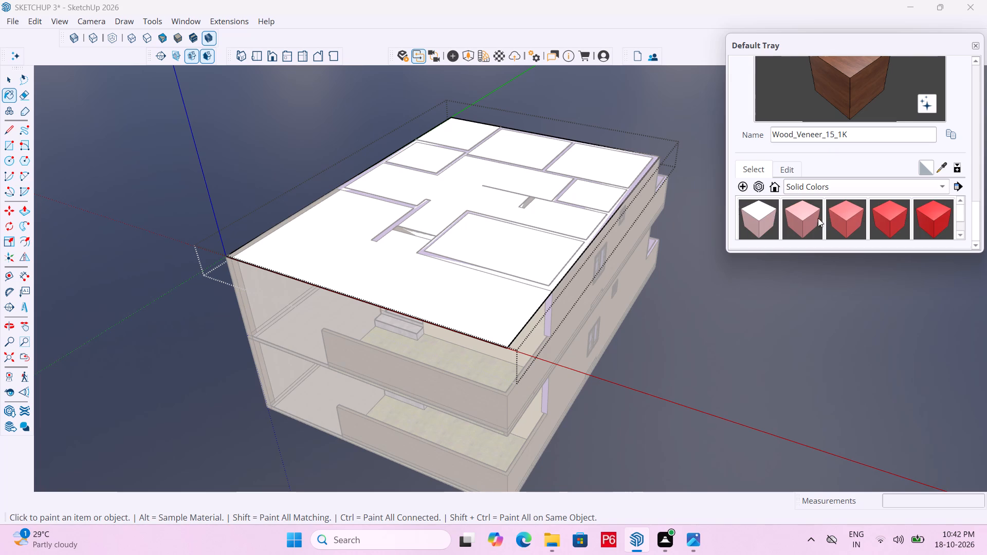
{"action": "left_click", "coordinate": [807, 218]}
{"action": "left_click", "coordinate": [448, 284]}
{"action": "key", "text": "space"}
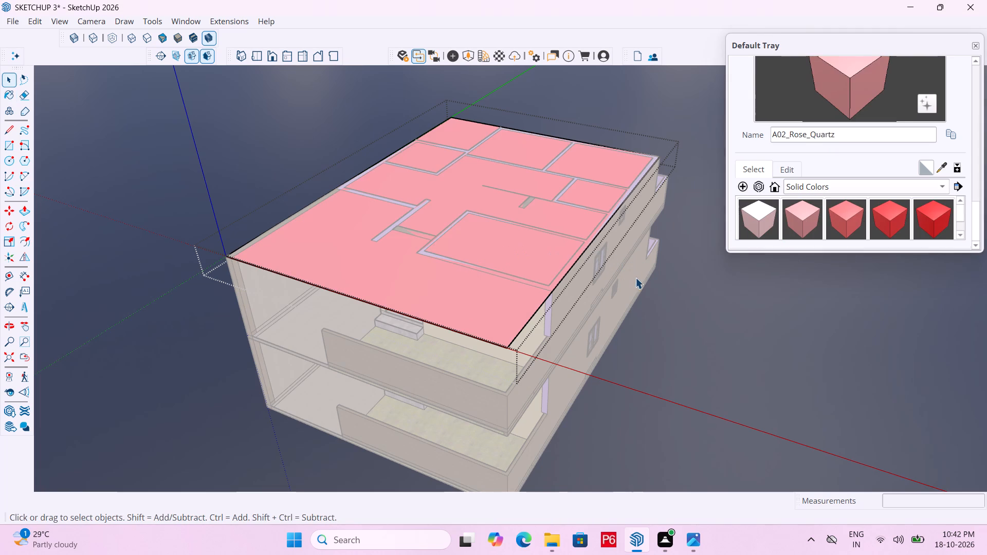
Undo the pink roof paint and colour the roof face with D02_Buttercup_Glow1 from the Solid Colors collection.
{"action": "key", "text": "ctrl+z"}
{"action": "scroll", "coordinate": [787, 212], "scroll_direction": "down", "scroll_amount": 6}
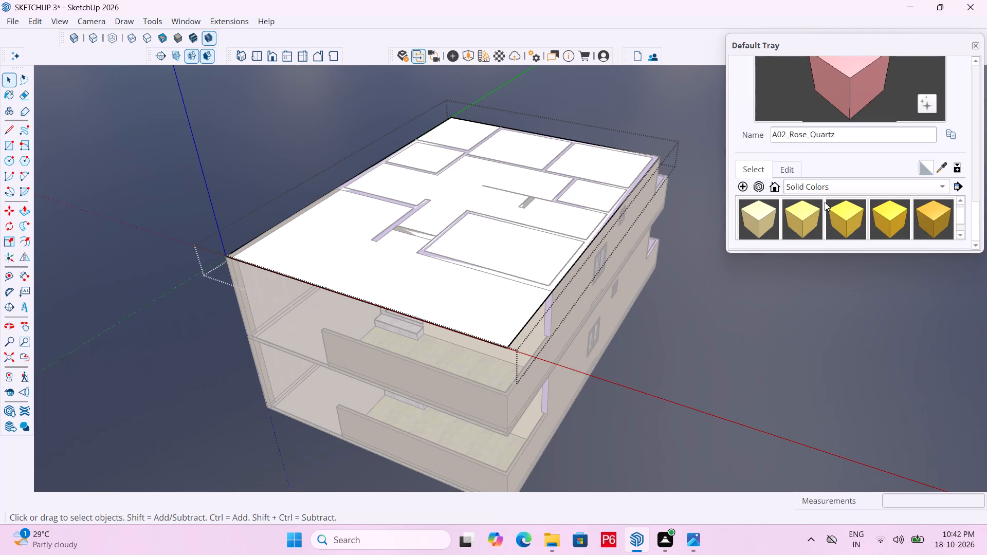
{"action": "left_click", "coordinate": [753, 216]}
{"action": "double_click", "coordinate": [552, 234]}
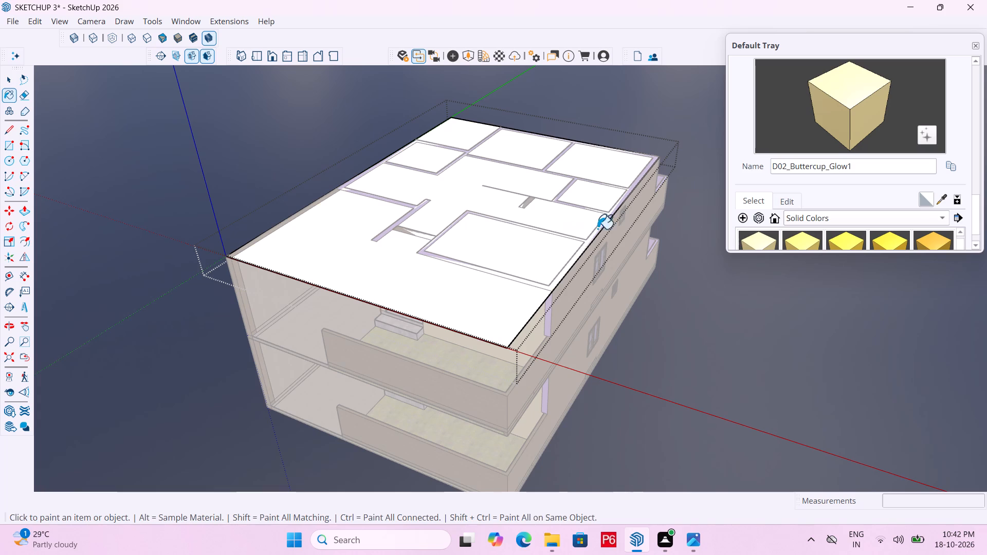
{"action": "key", "text": "space"}
{"action": "left_click", "coordinate": [701, 263]}
Open the roof group, extrude its face 6" with Push/Pull, and exit the group.
{"action": "double_click", "coordinate": [468, 285]}
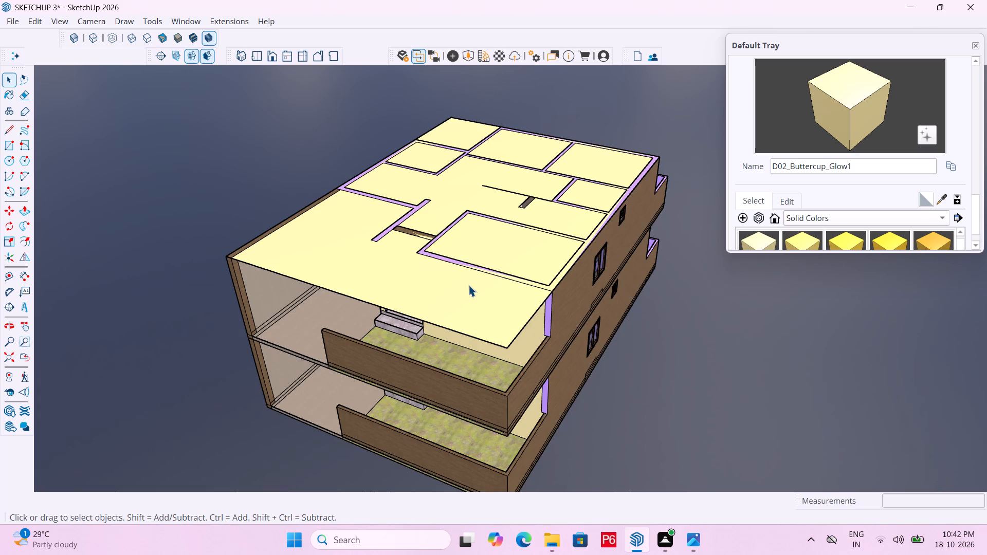
{"action": "left_click", "coordinate": [466, 283]}
{"action": "key", "text": "p"}
{"action": "left_click", "coordinate": [466, 282]}
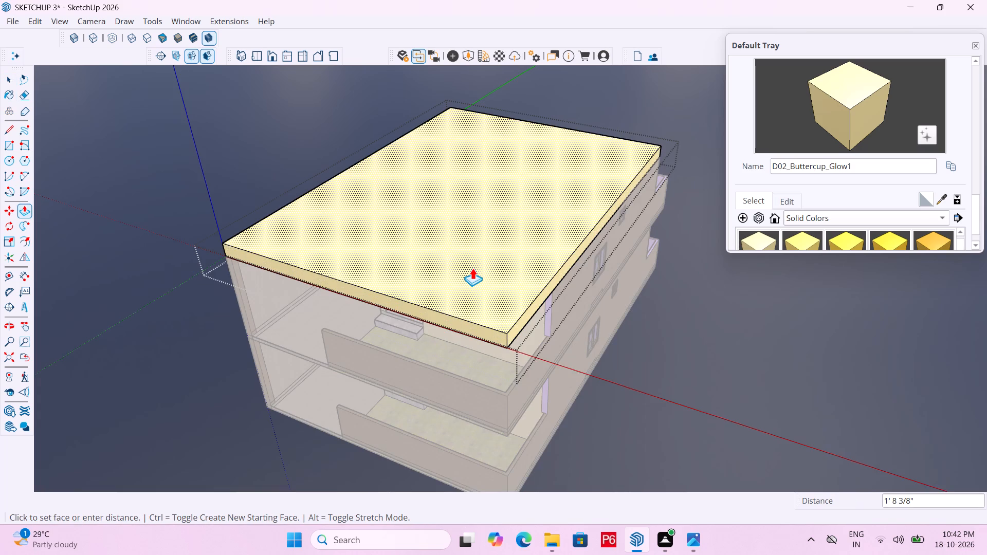
{"action": "type", "text": "6\""}
{"action": "key", "text": "Return"}
{"action": "middle_click_drag", "start_coordinate": [514, 302], "coordinate": [502, 251]}
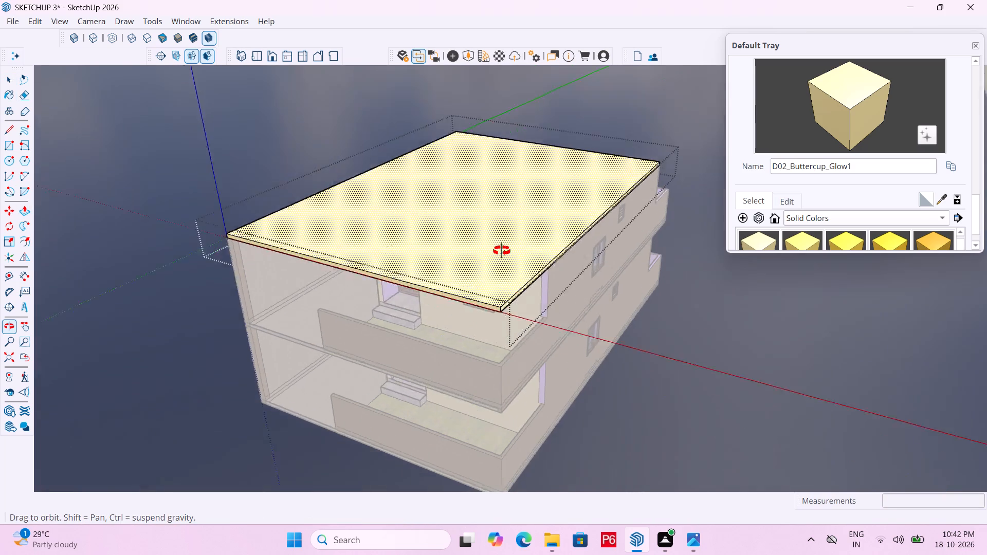
{"action": "middle_click_drag", "start_coordinate": [502, 251], "coordinate": [488, 206]}
{"action": "left_click", "coordinate": [753, 315]}
{"action": "key", "text": "space"}
{"action": "double_click", "coordinate": [753, 313]}
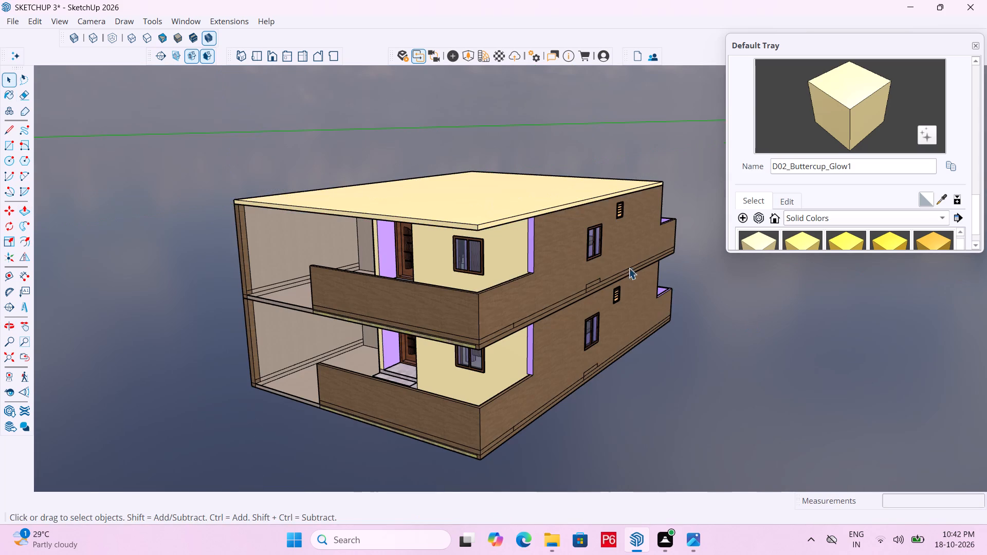
Open the upper storey's nested groups down to the wall geometry and select the front parapet's outer face with its edges.
{"action": "middle_click_drag", "start_coordinate": [437, 202], "coordinate": [167, 168]}
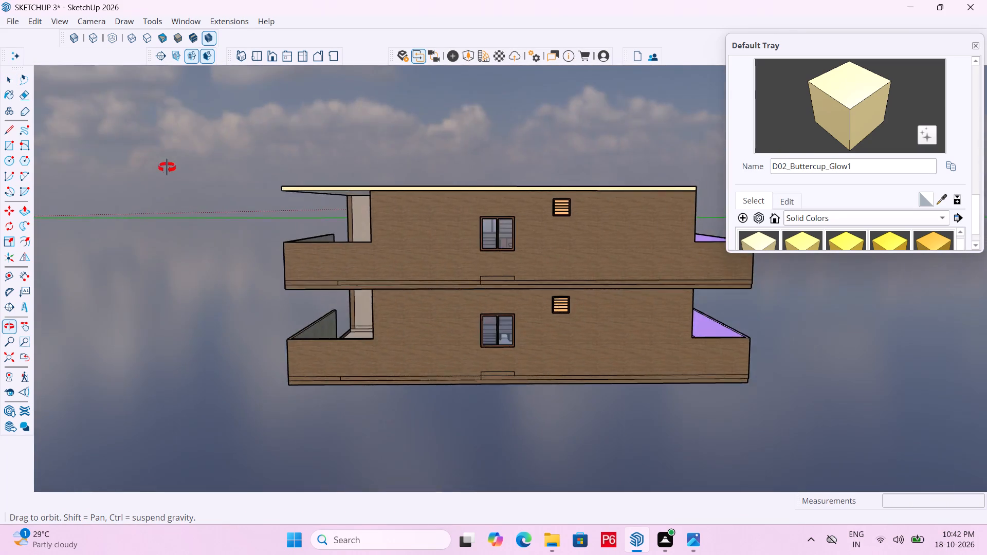
{"action": "middle_click_drag", "start_coordinate": [167, 168], "coordinate": [781, 174]}
{"action": "middle_click_drag", "start_coordinate": [502, 262], "coordinate": [643, 276]}
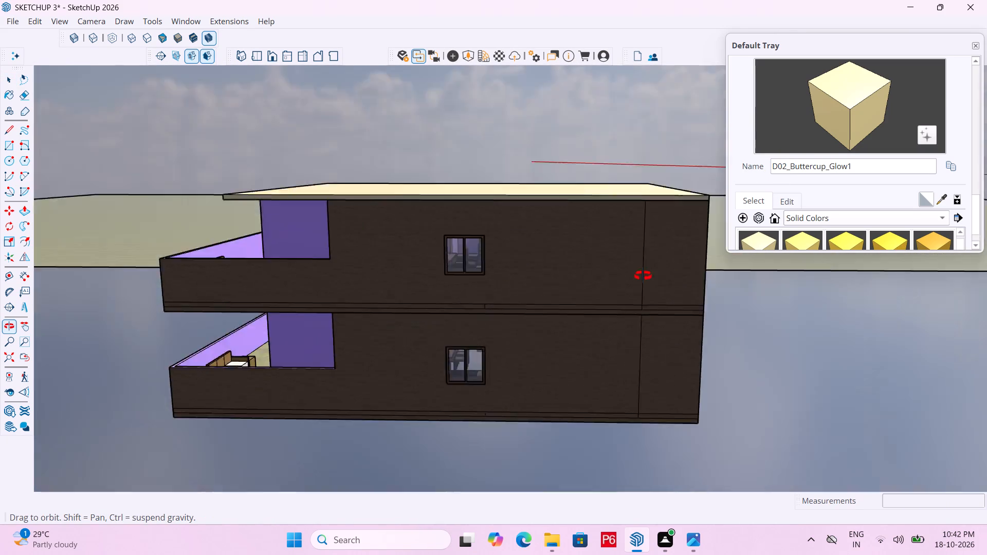
{"action": "middle_click_drag", "start_coordinate": [643, 276], "coordinate": [195, 272]}
{"action": "left_click", "coordinate": [492, 283]}
{"action": "double_click", "coordinate": [482, 283]}
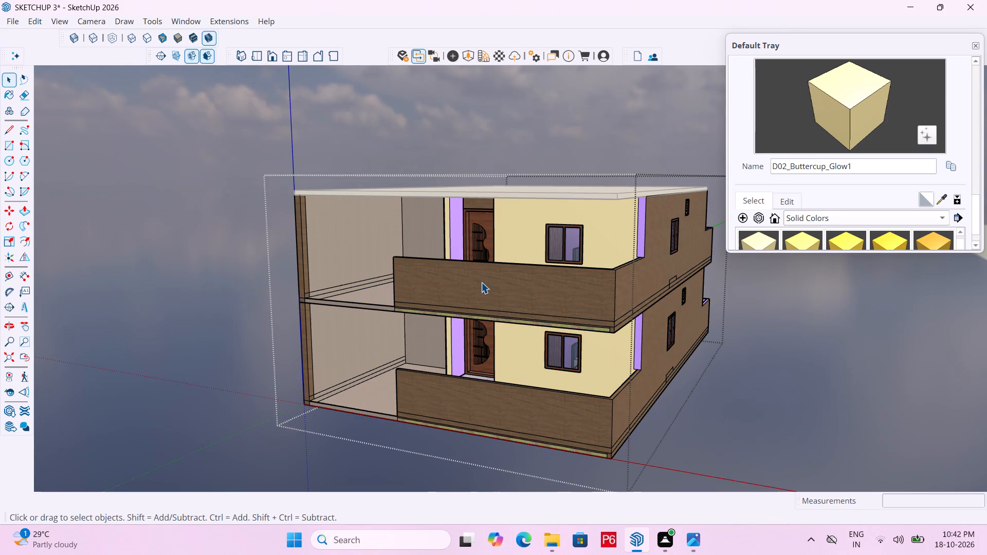
{"action": "left_click", "coordinate": [483, 280]}
{"action": "double_click", "coordinate": [496, 306]}
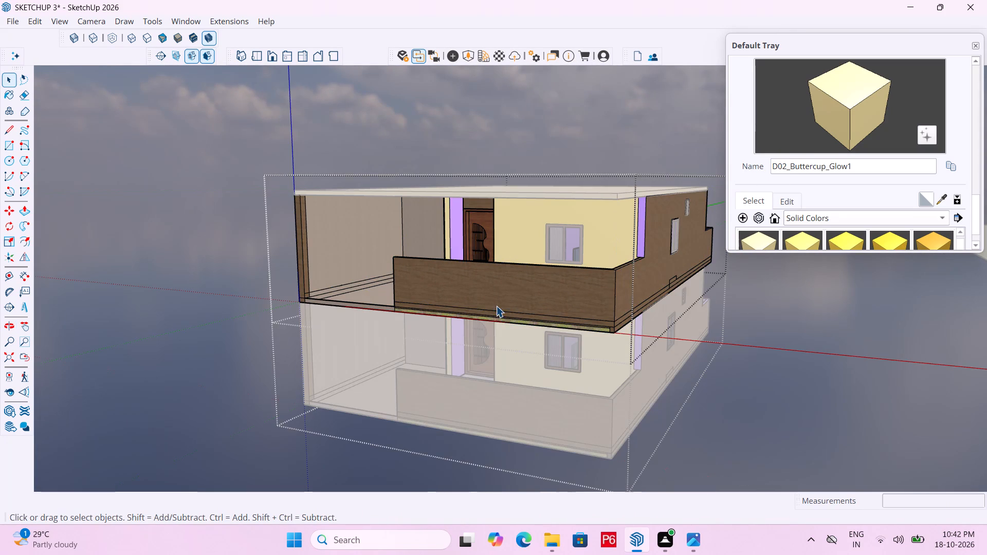
{"action": "double_click", "coordinate": [498, 293]}
{"action": "left_click", "coordinate": [523, 285]}
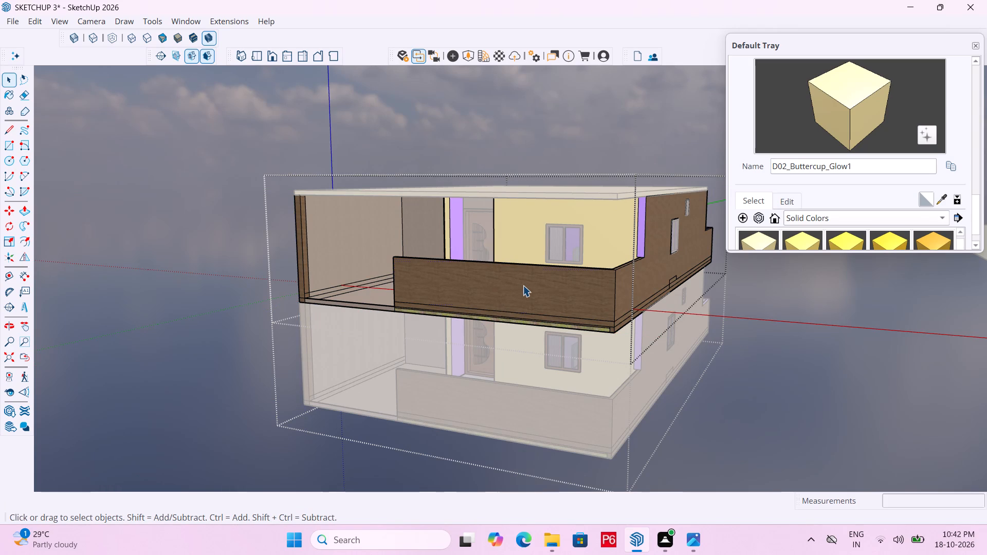
{"action": "double_click", "coordinate": [523, 285]}
{"action": "left_click", "coordinate": [507, 279]}
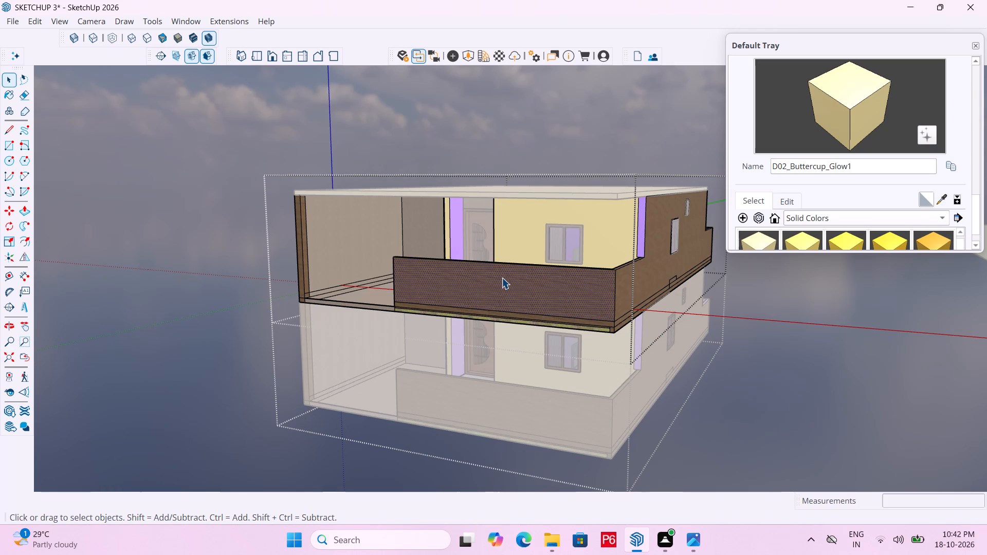
{"action": "double_click", "coordinate": [501, 277]}
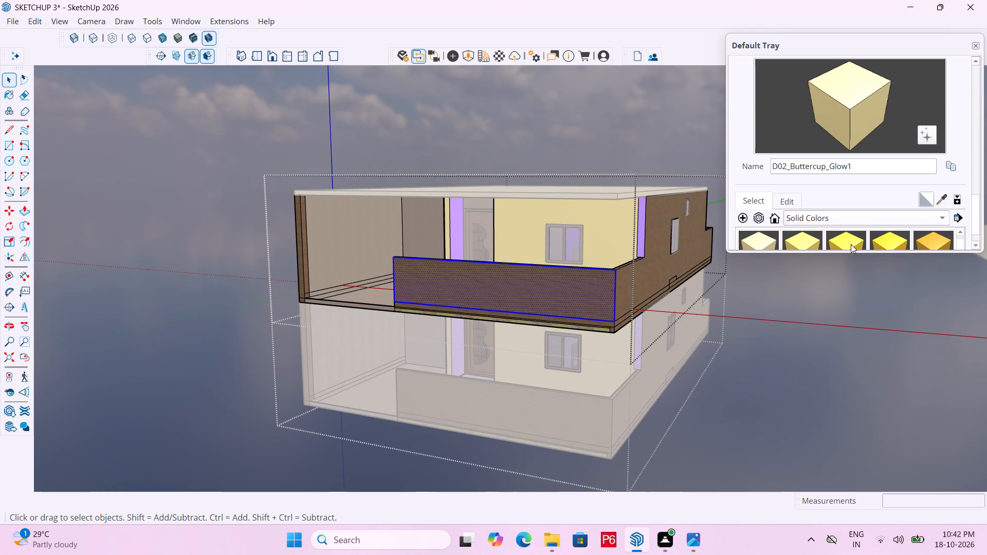
Browse the Solid Colors collection for a new colour for the upper storey's outer walls.
{"action": "scroll", "coordinate": [833, 225], "scroll_direction": "down", "scroll_amount": 3}
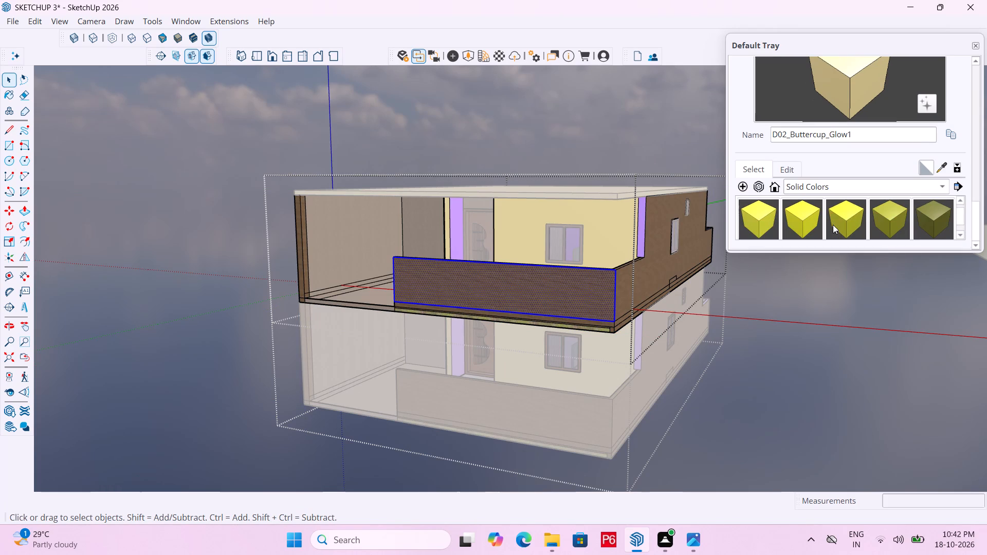
{"action": "scroll", "coordinate": [872, 220], "scroll_direction": "down", "scroll_amount": 2}
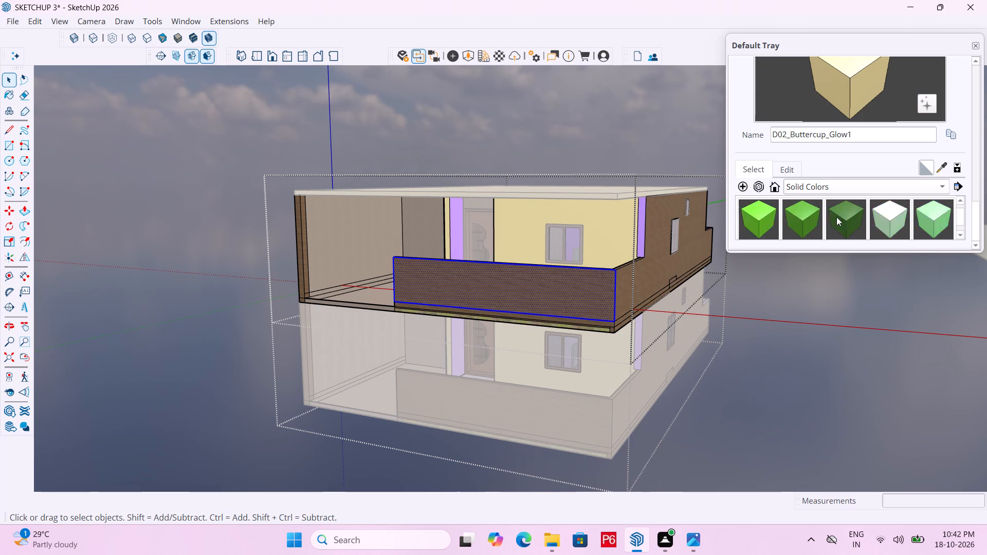
{"action": "scroll", "coordinate": [836, 217], "scroll_direction": "down", "scroll_amount": 6}
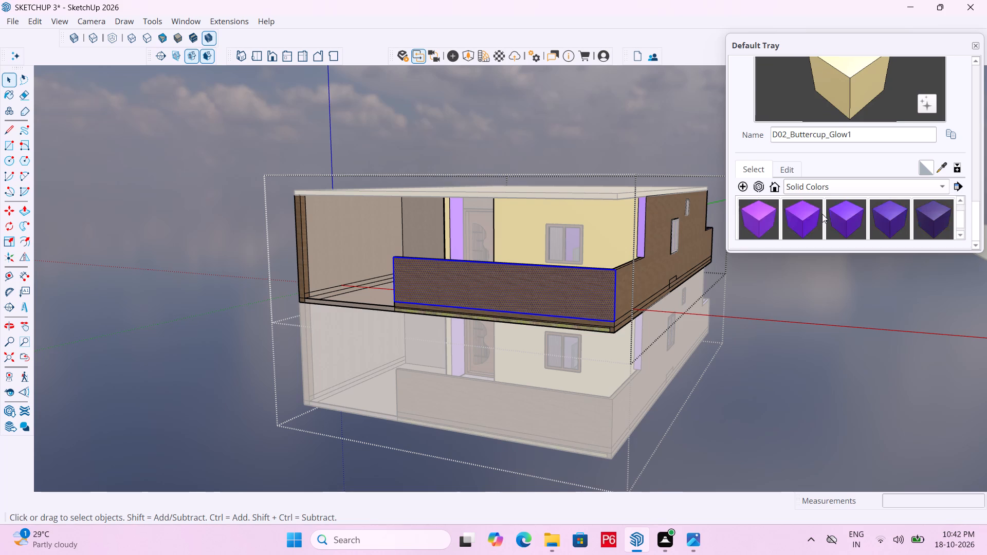
{"action": "scroll", "coordinate": [822, 214], "scroll_direction": "down", "scroll_amount": 6}
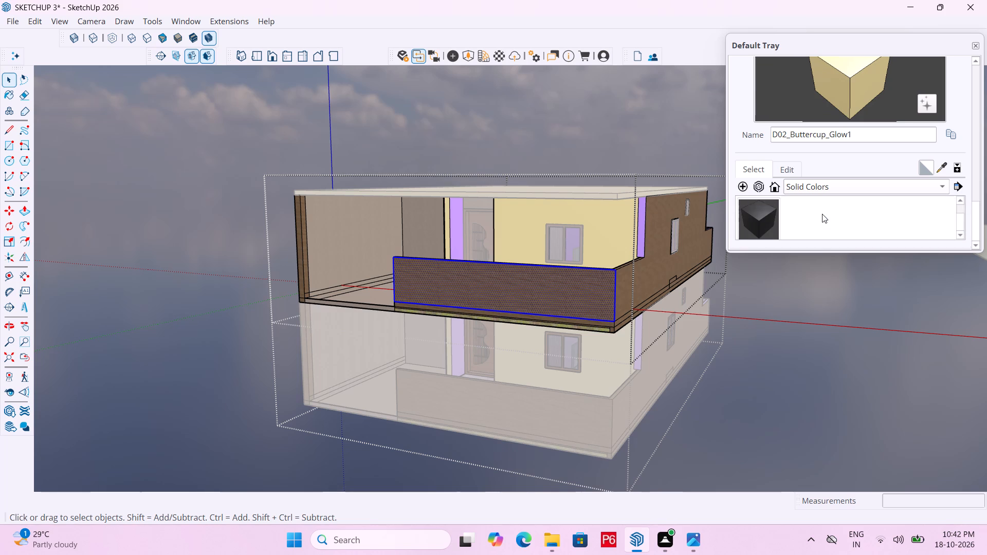
{"action": "scroll", "coordinate": [822, 214], "scroll_direction": "up", "scroll_amount": 18}
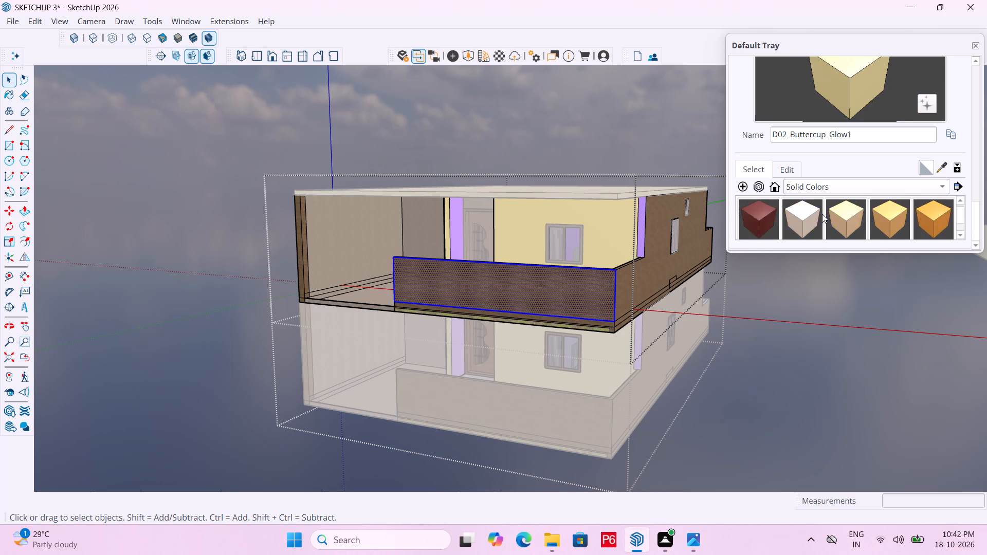
{"action": "scroll", "coordinate": [822, 214], "scroll_direction": "up", "scroll_amount": 8}
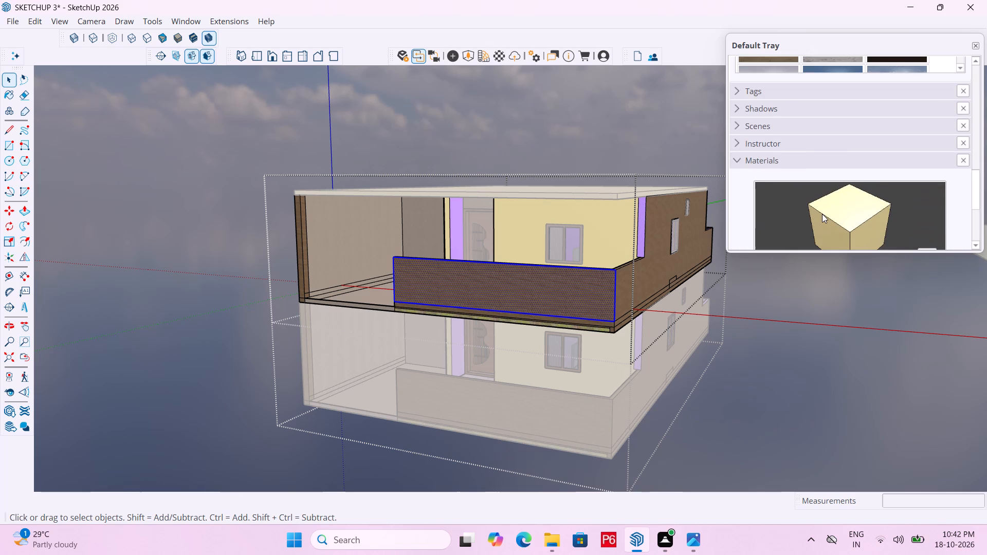
{"action": "scroll", "coordinate": [822, 214], "scroll_direction": "down", "scroll_amount": 7}
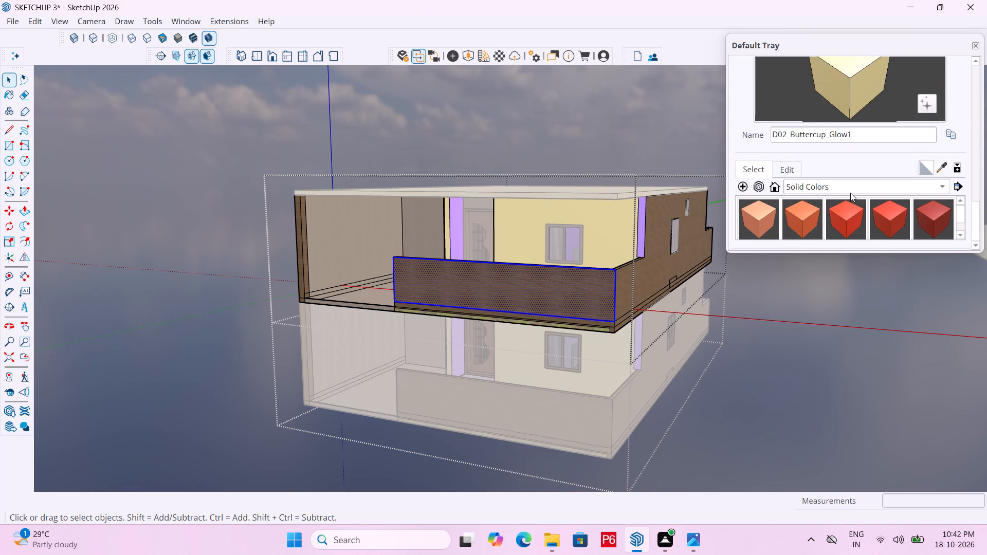
{"action": "double_click", "coordinate": [853, 186]}
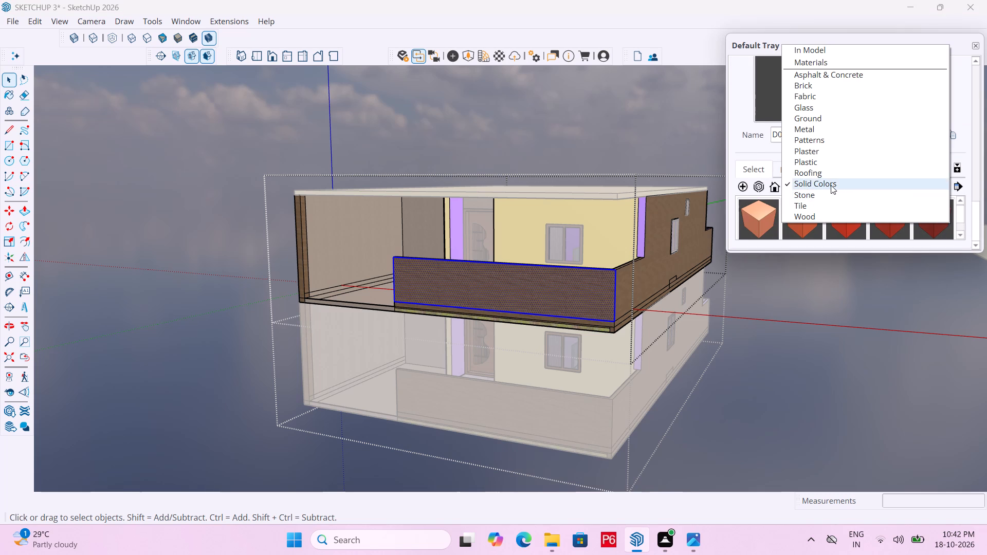
{"action": "left_click", "coordinate": [831, 185]}
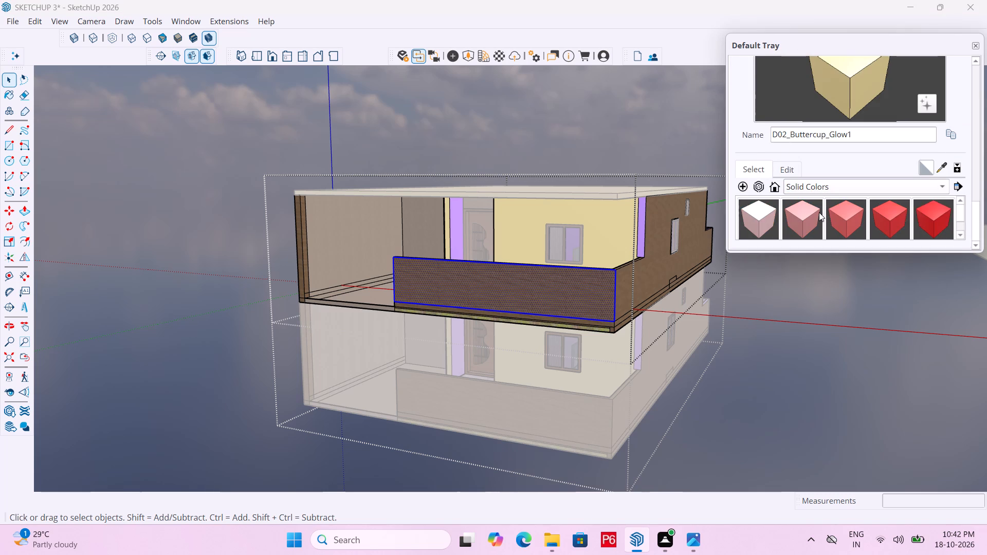
{"action": "scroll", "coordinate": [793, 215], "scroll_direction": "down", "scroll_amount": 3}
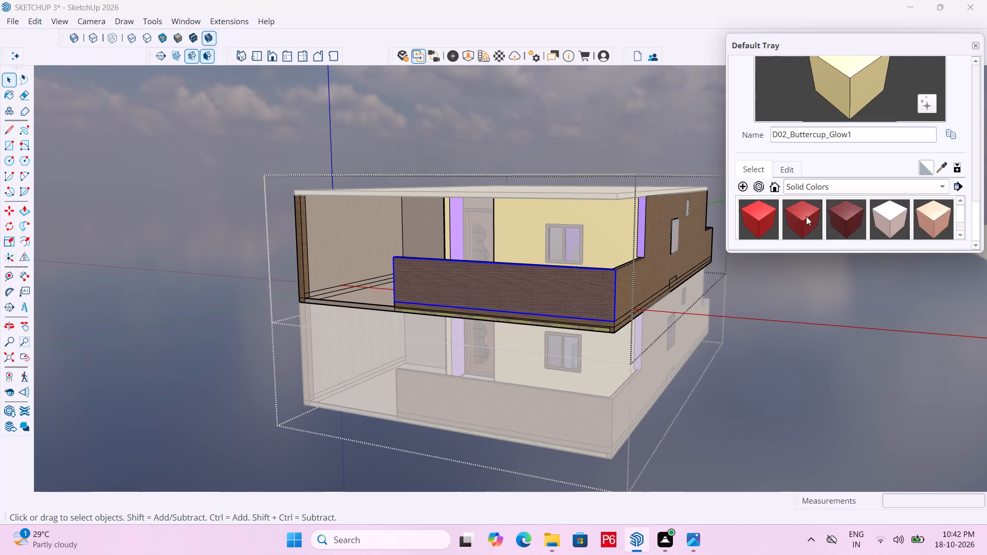
{"action": "scroll", "coordinate": [806, 216], "scroll_direction": "down", "scroll_amount": 3}
{"action": "scroll", "coordinate": [857, 216], "scroll_direction": "down", "scroll_amount": 3}
{"action": "scroll", "coordinate": [914, 213], "scroll_direction": "up", "scroll_amount": 1}
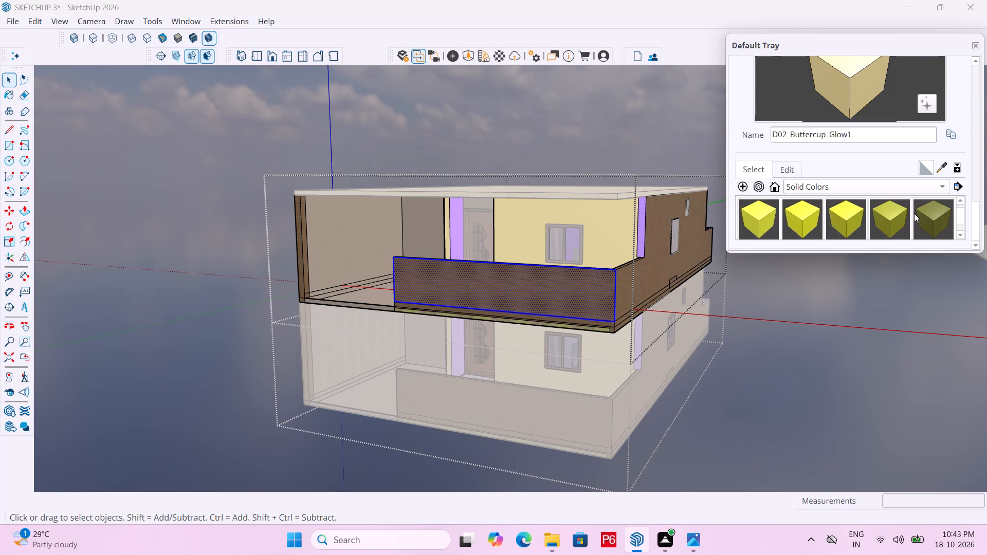
{"action": "scroll", "coordinate": [914, 213], "scroll_direction": "up", "scroll_amount": 1}
{"action": "scroll", "coordinate": [912, 213], "scroll_direction": "down", "scroll_amount": 2}
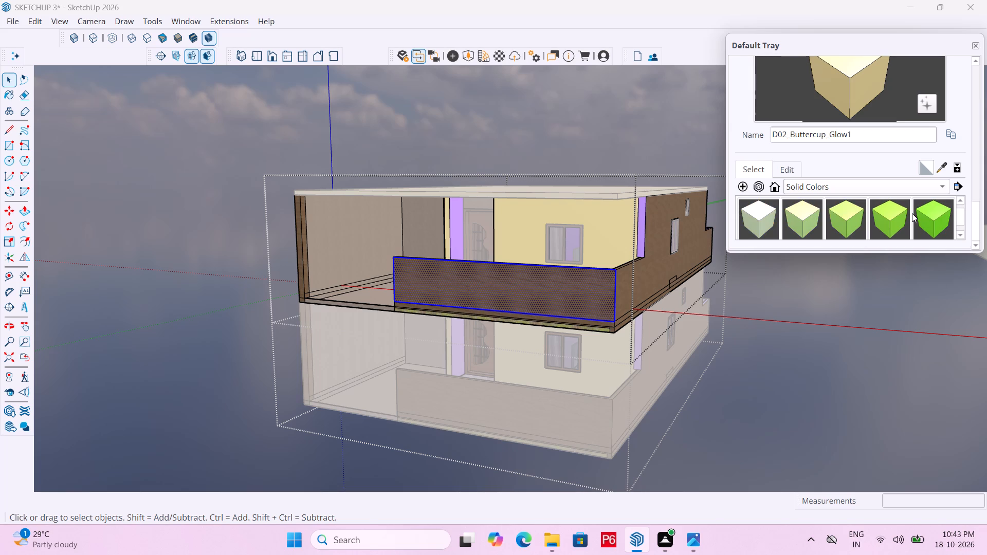
{"action": "scroll", "coordinate": [893, 213], "scroll_direction": "up", "scroll_amount": 1}
{"action": "scroll", "coordinate": [918, 213], "scroll_direction": "down", "scroll_amount": 2}
{"action": "scroll", "coordinate": [894, 221], "scroll_direction": "up", "scroll_amount": 2}
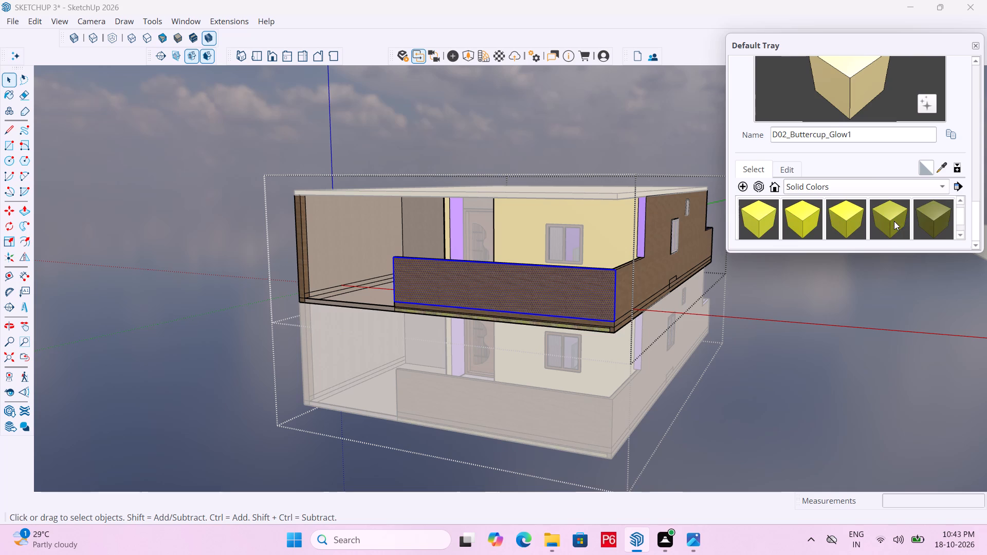
Paint the upper storey's front parapet, the adjoining side wall and the small panel below its window with E08_Lime_Depth.
{"action": "left_click", "coordinate": [925, 217]}
{"action": "left_click", "coordinate": [608, 287]}
{"action": "left_click_drag", "start_coordinate": [608, 287], "coordinate": [613, 287]}
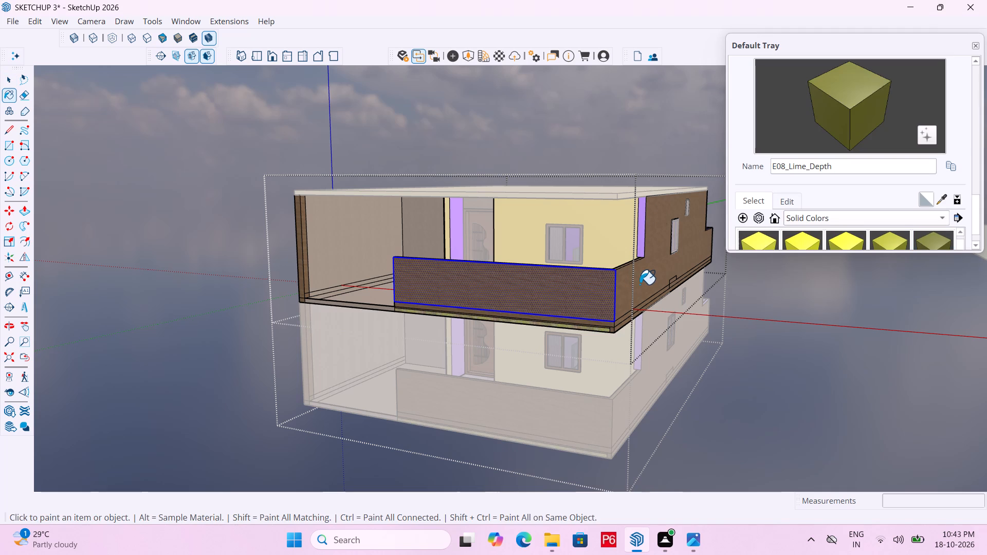
{"action": "left_click", "coordinate": [636, 284]}
{"action": "middle_click_drag", "start_coordinate": [670, 266], "coordinate": [367, 274]}
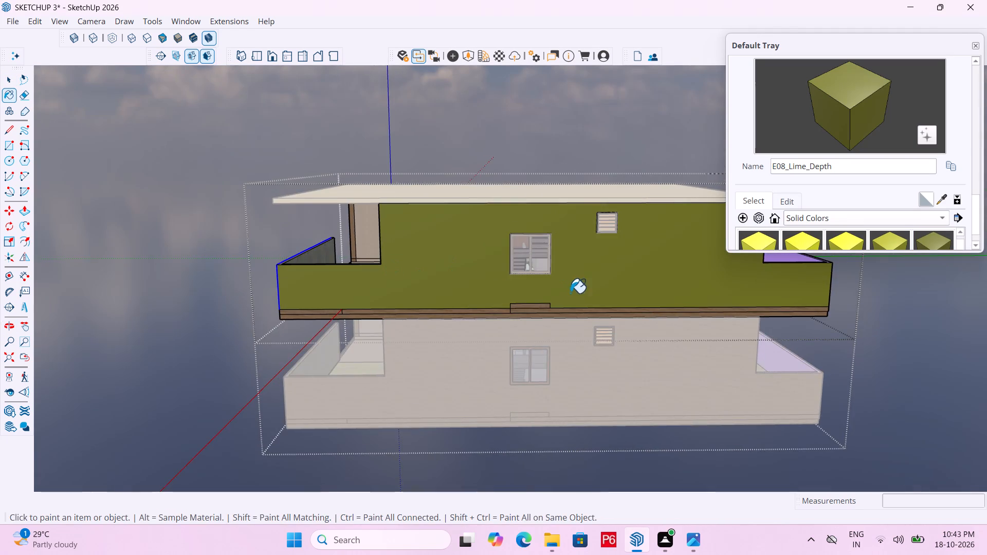
{"action": "scroll", "coordinate": [571, 293], "scroll_direction": "up", "scroll_amount": 6}
{"action": "scroll", "coordinate": [498, 324], "scroll_direction": "up", "scroll_amount": 4}
{"action": "left_click", "coordinate": [519, 298]}
Paint the upper storey's rear parapet and the opposite side wall with E08_Lime_Depth.
{"action": "scroll", "coordinate": [451, 282], "scroll_direction": "down", "scroll_amount": 6}
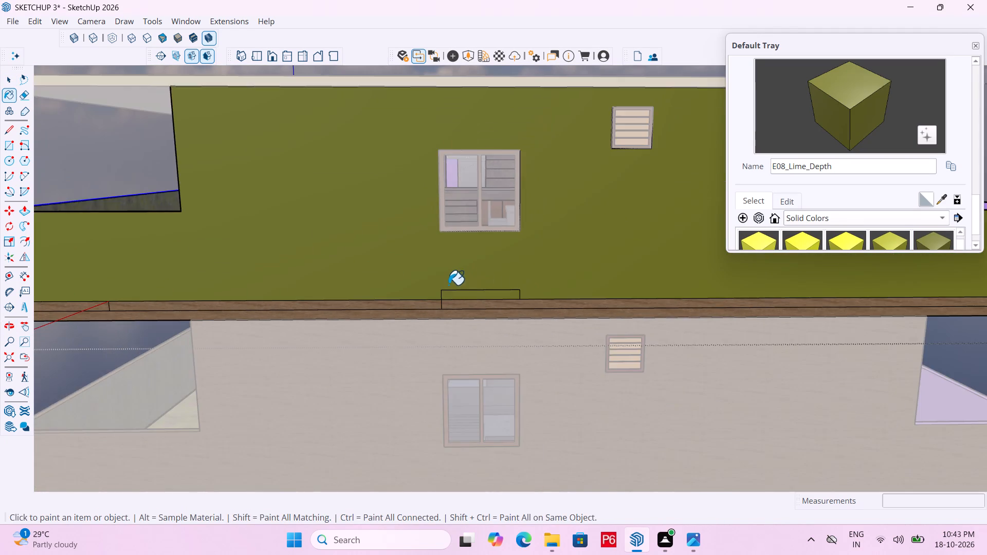
{"action": "scroll", "coordinate": [440, 282], "scroll_direction": "down", "scroll_amount": 7}
{"action": "middle_click_drag", "start_coordinate": [721, 282], "coordinate": [375, 282]}
{"action": "left_click", "coordinate": [484, 278]}
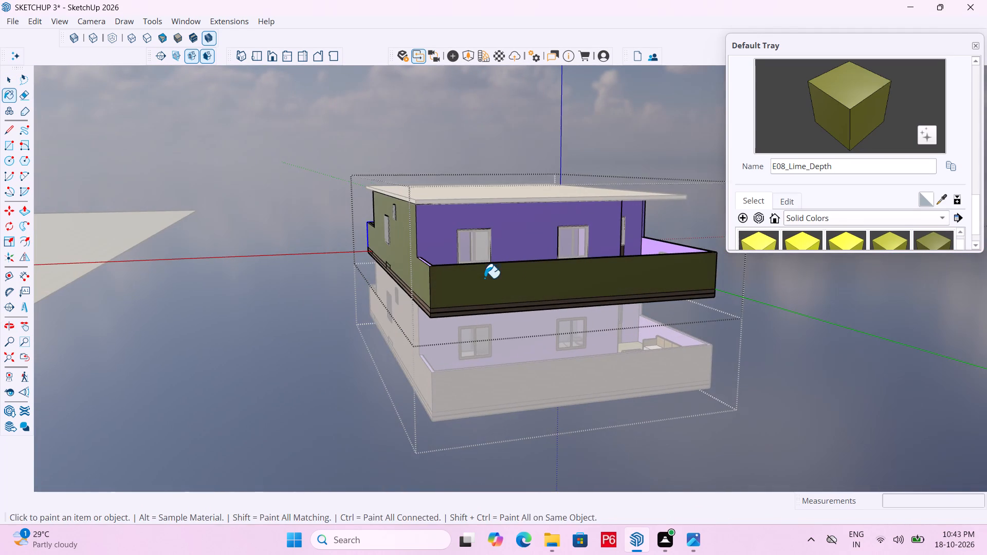
{"action": "middle_click_drag", "start_coordinate": [743, 276], "coordinate": [392, 278]}
{"action": "left_click", "coordinate": [488, 269]}
{"action": "middle_click_drag", "start_coordinate": [747, 259], "coordinate": [389, 261]}
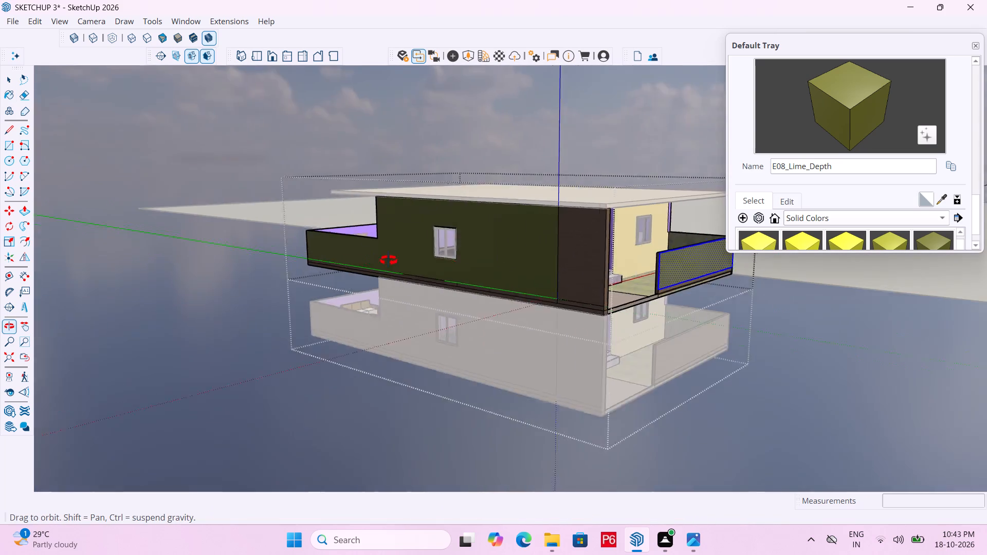
{"action": "middle_click_drag", "start_coordinate": [389, 261], "coordinate": [337, 263]}
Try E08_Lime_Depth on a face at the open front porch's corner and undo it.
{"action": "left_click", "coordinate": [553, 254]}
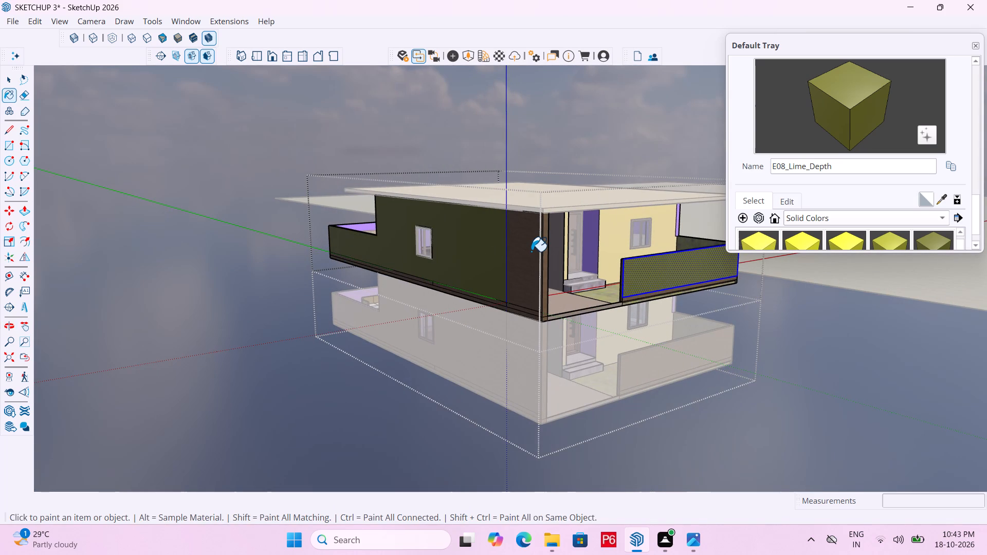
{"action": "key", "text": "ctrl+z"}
Paint the end of the upper storey's outer side wall at the open front porch's corner with E08_Lime_Depth.
{"action": "scroll", "coordinate": [490, 255], "scroll_direction": "up", "scroll_amount": 5}
{"action": "left_click", "coordinate": [534, 252]}
{"action": "middle_click_drag", "start_coordinate": [590, 245], "coordinate": [432, 245]}
{"action": "scroll", "coordinate": [432, 245], "scroll_direction": "up", "scroll_amount": 5}
{"action": "left_click", "coordinate": [408, 262]}
{"action": "middle_click_drag", "start_coordinate": [450, 249], "coordinate": [331, 246]}
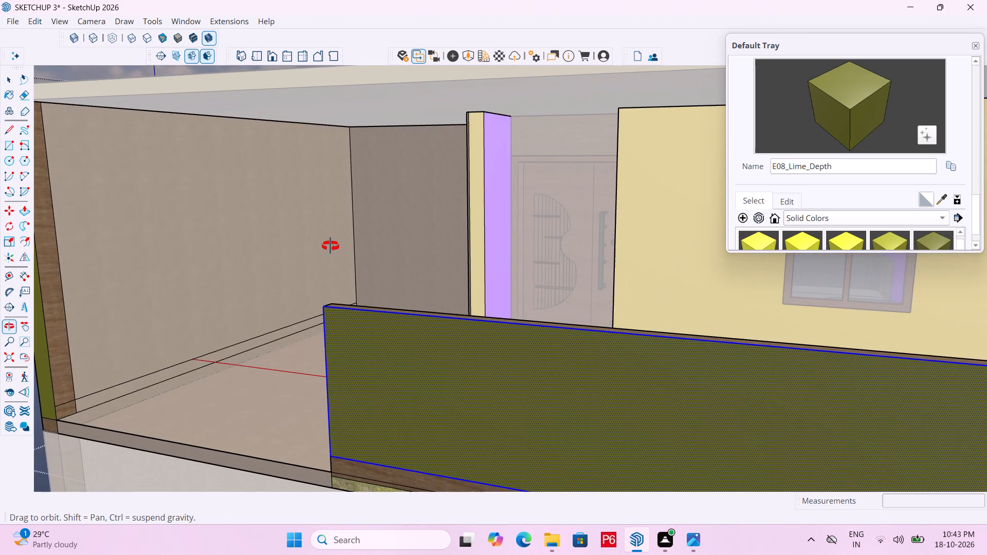
{"action": "middle_click_drag", "start_coordinate": [331, 246], "coordinate": [359, 259]}
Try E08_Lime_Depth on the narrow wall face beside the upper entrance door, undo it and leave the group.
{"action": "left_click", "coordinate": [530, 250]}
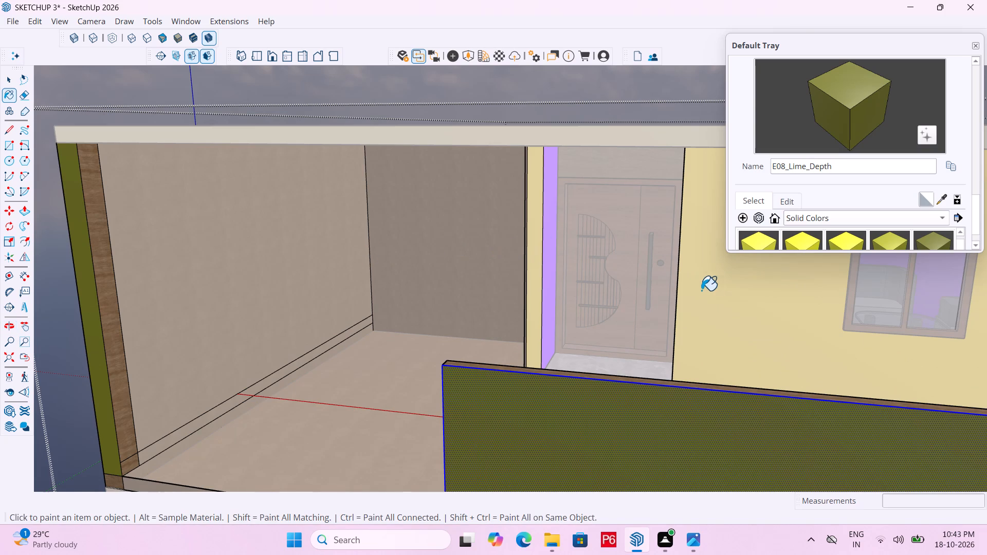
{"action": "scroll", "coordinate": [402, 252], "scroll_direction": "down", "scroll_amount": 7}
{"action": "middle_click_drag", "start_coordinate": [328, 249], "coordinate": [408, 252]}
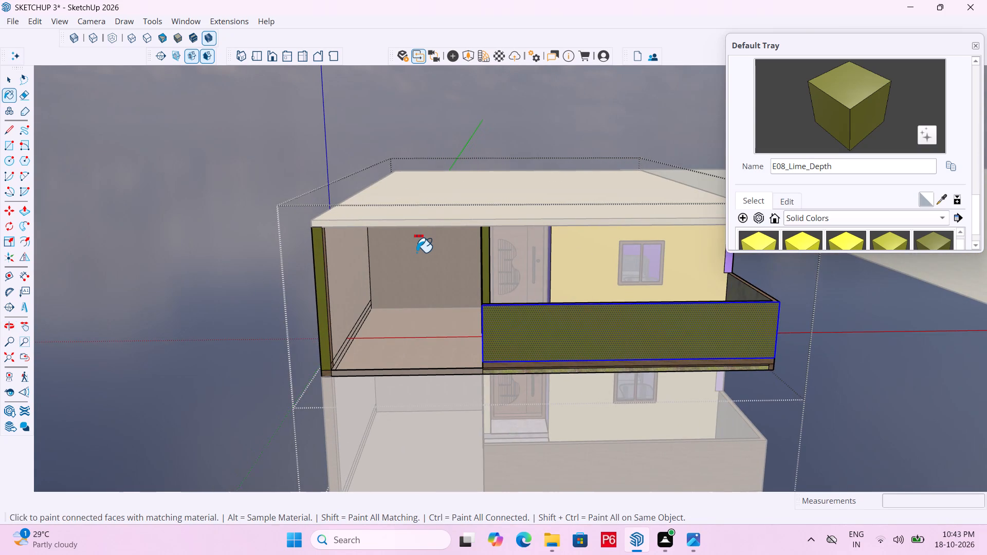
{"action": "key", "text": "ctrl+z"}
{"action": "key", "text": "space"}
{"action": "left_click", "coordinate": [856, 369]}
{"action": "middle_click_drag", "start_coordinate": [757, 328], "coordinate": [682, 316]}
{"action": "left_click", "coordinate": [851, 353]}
Apply E08_Lime_Depth to the whole upper-storey group from outside it, covering the strip above the entrance door.
{"action": "scroll", "coordinate": [701, 272], "scroll_direction": "up", "scroll_amount": 1}
{"action": "scroll", "coordinate": [578, 264], "scroll_direction": "up", "scroll_amount": 1}
{"action": "middle_click_drag", "start_coordinate": [577, 264], "coordinate": [461, 266]}
{"action": "middle_click_drag", "start_coordinate": [438, 268], "coordinate": [665, 284]}
{"action": "left_click", "coordinate": [931, 243]}
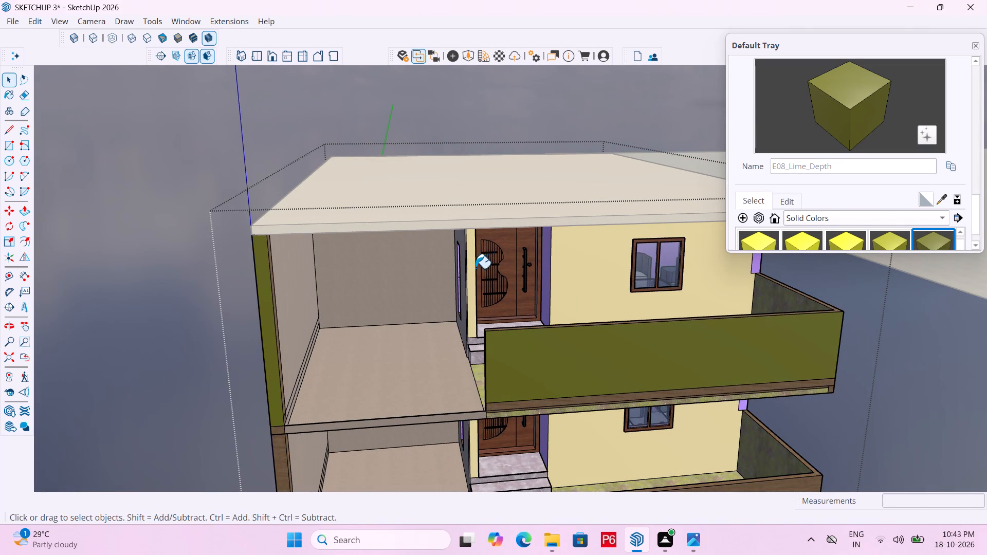
{"action": "middle_click_drag", "start_coordinate": [540, 277], "coordinate": [590, 272]}
{"action": "scroll", "coordinate": [590, 272], "scroll_direction": "up", "scroll_amount": 4}
{"action": "left_click", "coordinate": [581, 259]}
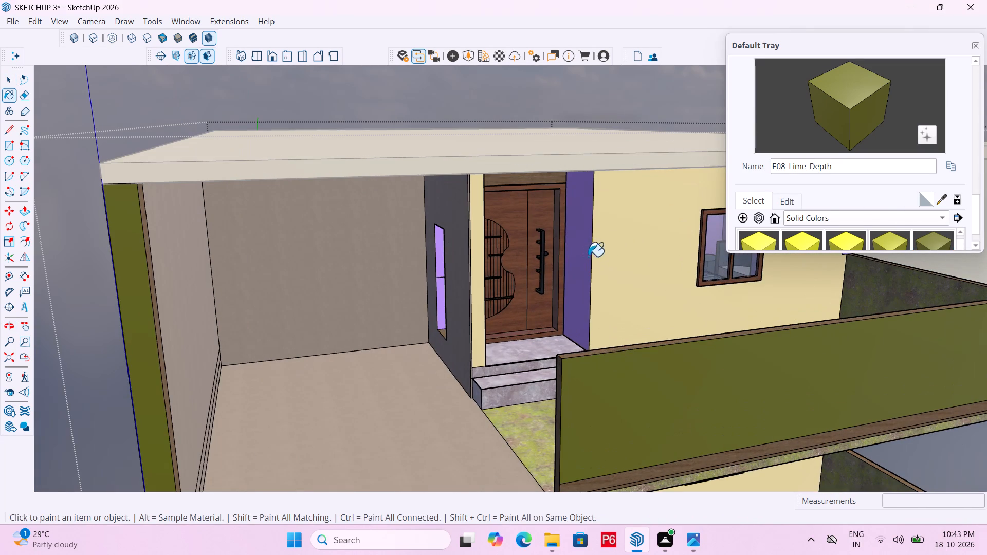
{"action": "middle_click_drag", "start_coordinate": [602, 255], "coordinate": [595, 255]}
{"action": "left_click", "coordinate": [587, 255]}
{"action": "double_click", "coordinate": [584, 252]}
{"action": "key", "text": "space"}
{"action": "left_click", "coordinate": [580, 246]}
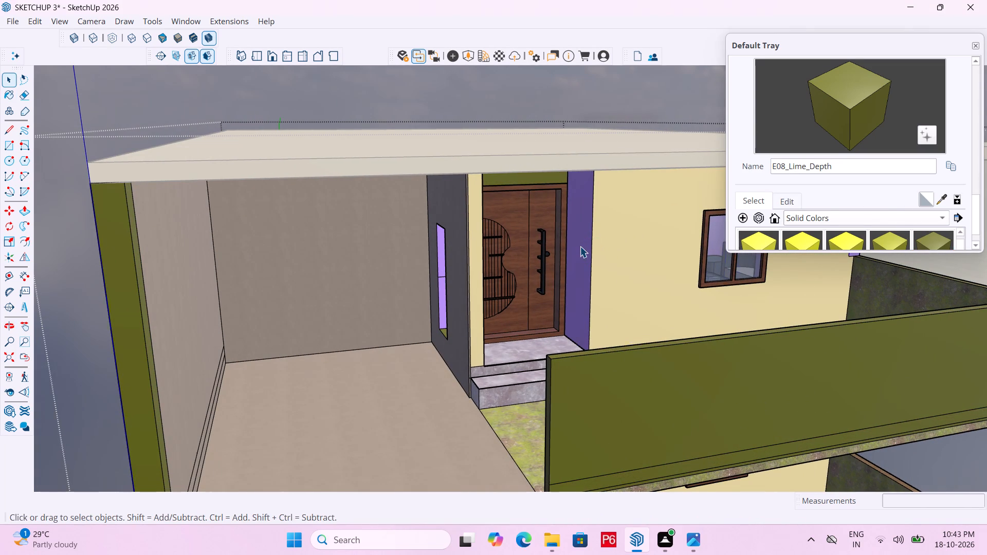
{"action": "left_click", "coordinate": [943, 236]}
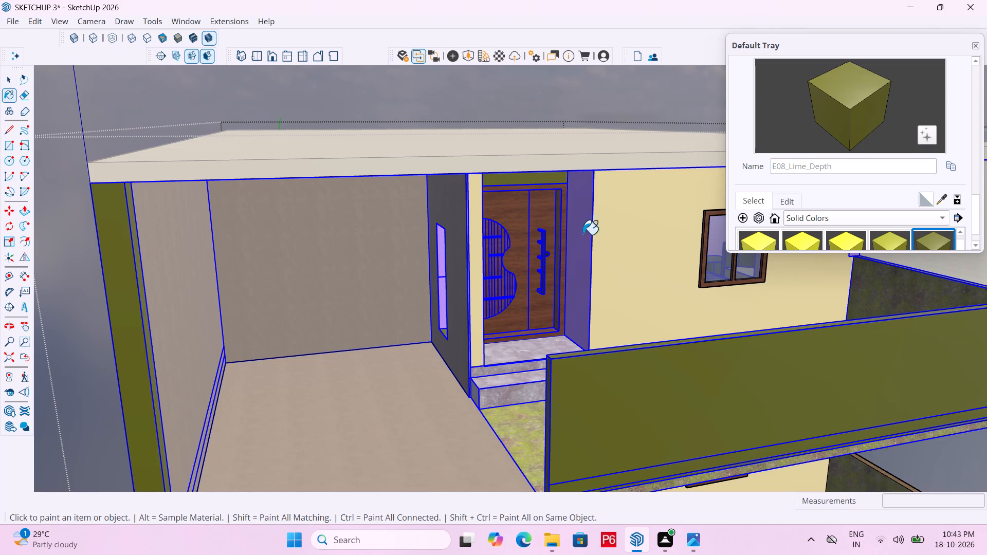
{"action": "left_click", "coordinate": [574, 234]}
{"action": "scroll", "coordinate": [540, 295], "scroll_direction": "down", "scroll_amount": 2}
Inside the upper-storey group, paint the side faces of the entrance door recess with E08_Lime_Depth.
{"action": "middle_click_drag", "start_coordinate": [448, 297], "coordinate": [348, 303]}
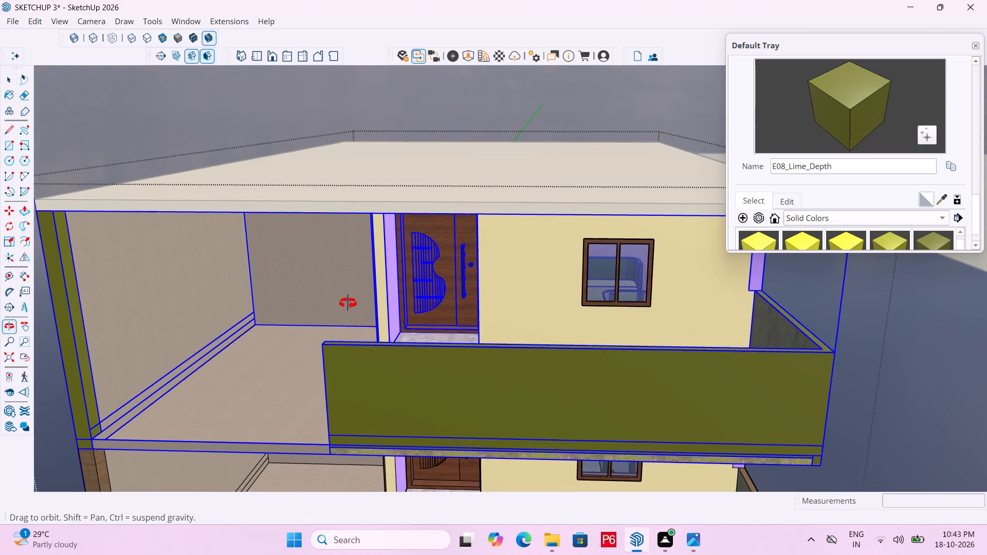
{"action": "middle_click_drag", "start_coordinate": [348, 303], "coordinate": [348, 310]}
{"action": "key", "text": "space"}
{"action": "middle_click_drag", "start_coordinate": [414, 286], "coordinate": [369, 279]}
{"action": "scroll", "coordinate": [409, 285], "scroll_direction": "up", "scroll_amount": 1}
{"action": "scroll", "coordinate": [358, 276], "scroll_direction": "up", "scroll_amount": 4}
{"action": "double_click", "coordinate": [335, 276]}
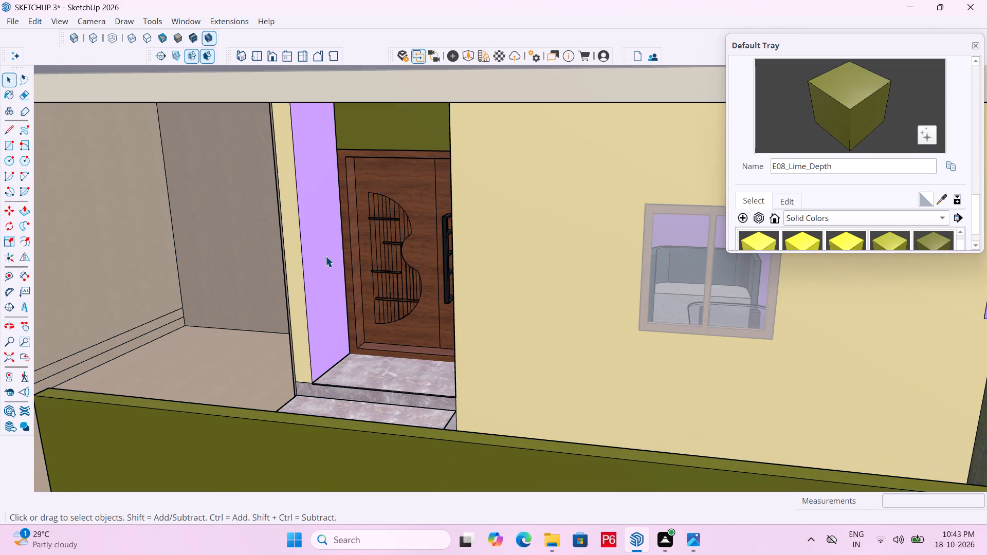
{"action": "left_click", "coordinate": [324, 250]}
{"action": "left_click", "coordinate": [318, 233]}
{"action": "double_click", "coordinate": [318, 233]}
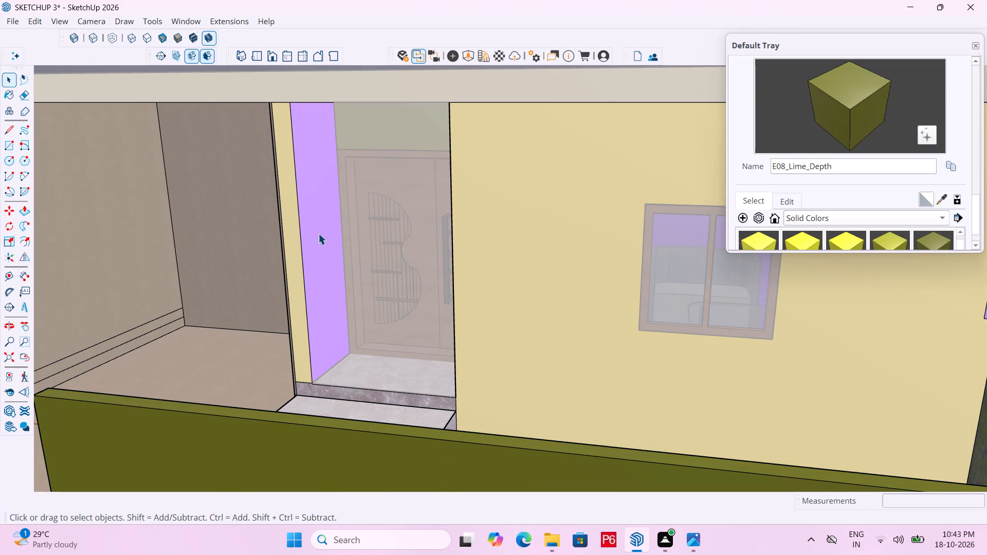
{"action": "double_click", "coordinate": [306, 261]}
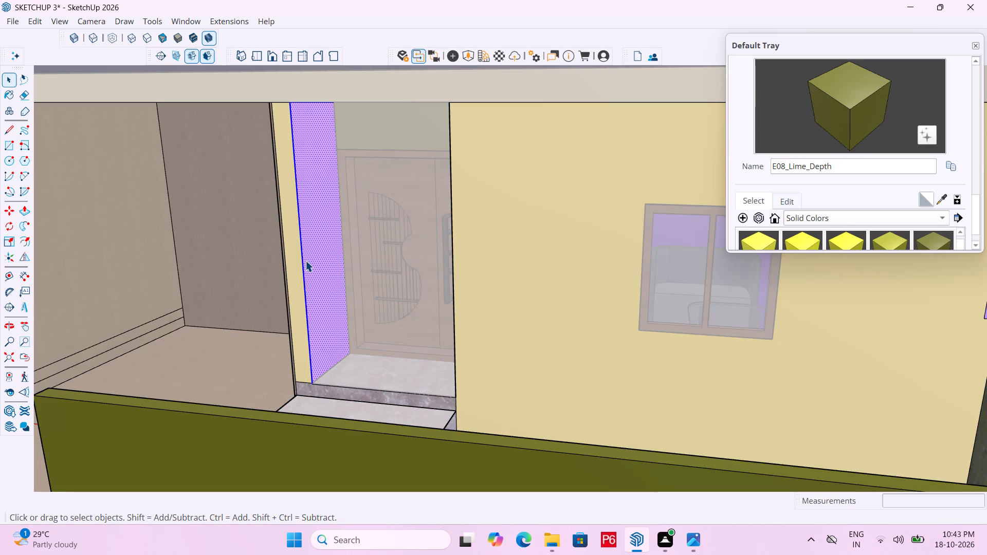
{"action": "left_click", "coordinate": [936, 237]}
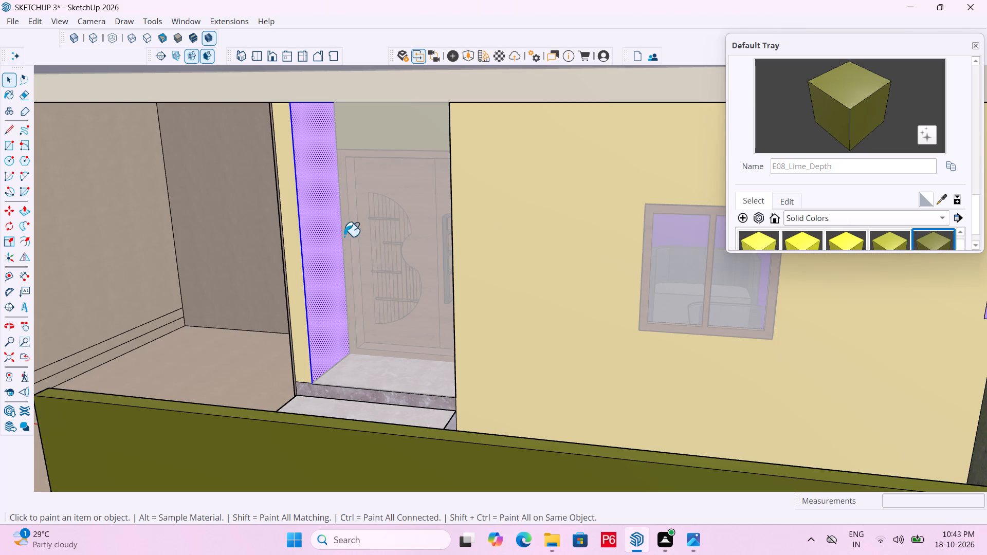
{"action": "left_click", "coordinate": [314, 242]}
{"action": "middle_click_drag", "start_coordinate": [349, 262], "coordinate": [590, 272]}
{"action": "scroll", "coordinate": [552, 263], "scroll_direction": "up", "scroll_amount": 2}
{"action": "left_click_drag", "start_coordinate": [462, 274], "coordinate": [468, 274]}
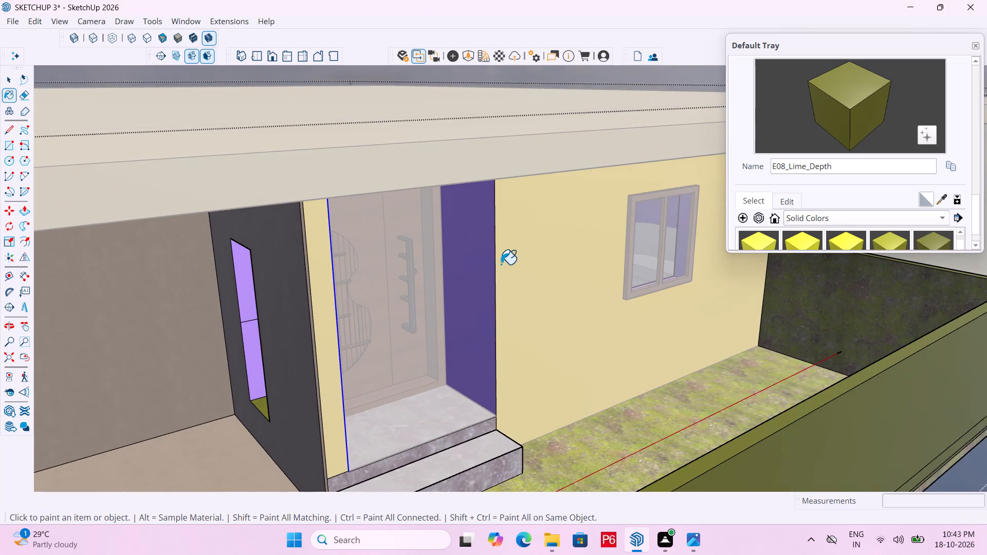
Paint the upper storey's rear wall with the two windows with E08_Lime_Depth.
{"action": "scroll", "coordinate": [506, 262], "scroll_direction": "down", "scroll_amount": 6}
{"action": "middle_click_drag", "start_coordinate": [806, 305], "coordinate": [337, 283]}
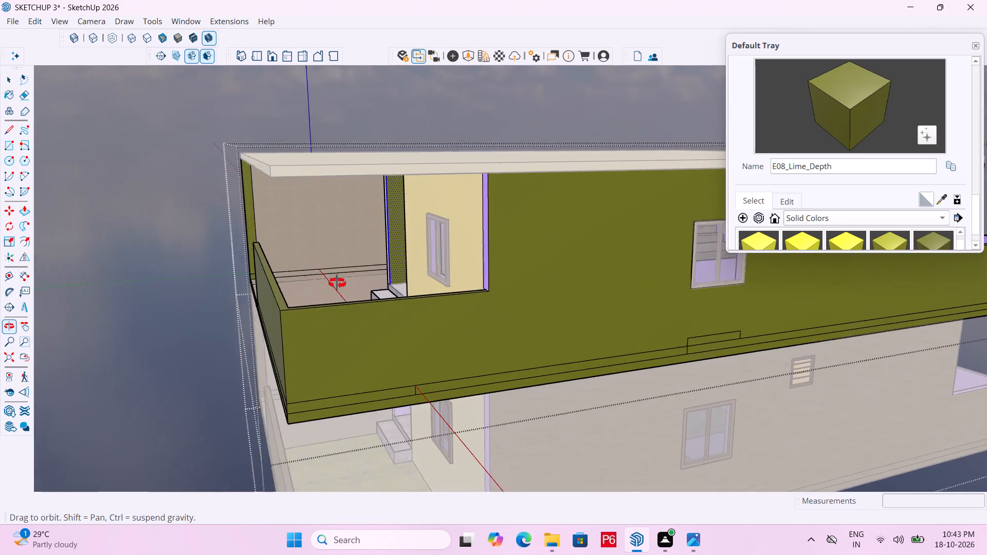
{"action": "middle_click_drag", "start_coordinate": [337, 283], "coordinate": [662, 265]}
{"action": "scroll", "coordinate": [414, 267], "scroll_direction": "down", "scroll_amount": 6}
{"action": "middle_click_drag", "start_coordinate": [643, 302], "coordinate": [312, 292]}
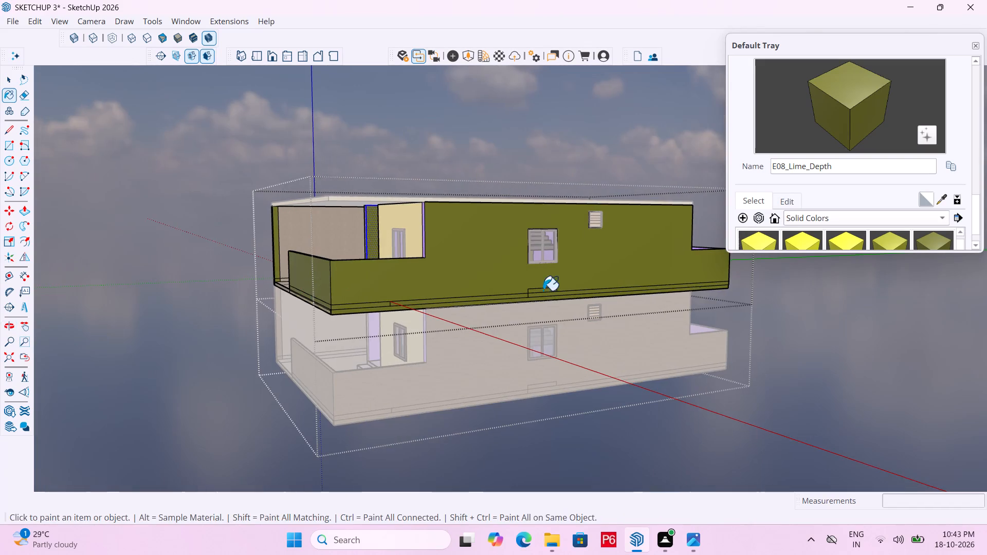
{"action": "middle_click_drag", "start_coordinate": [815, 311], "coordinate": [386, 280]}
{"action": "middle_click_drag", "start_coordinate": [872, 298], "coordinate": [729, 367]}
{"action": "scroll", "coordinate": [729, 367], "scroll_direction": "up", "scroll_amount": 4}
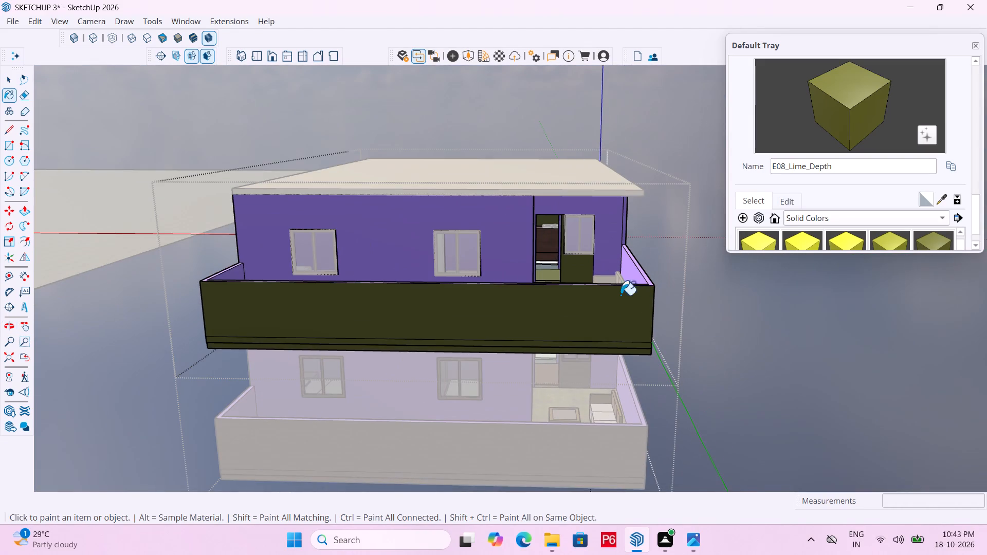
{"action": "left_click", "coordinate": [502, 241]}
Paint the recessed rear terrace's side wall, door wall and narrow corner face with E08_Lime_Depth.
{"action": "middle_click_drag", "start_coordinate": [592, 239], "coordinate": [450, 296]}
{"action": "scroll", "coordinate": [450, 291], "scroll_direction": "up", "scroll_amount": 3}
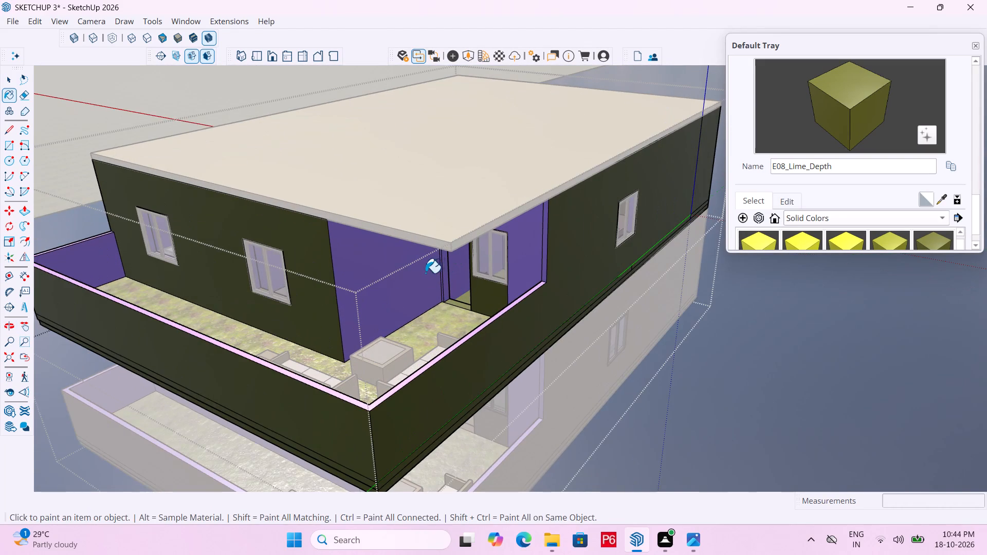
{"action": "left_click", "coordinate": [420, 274]}
{"action": "middle_click_drag", "start_coordinate": [435, 239], "coordinate": [483, 144]}
{"action": "left_click", "coordinate": [506, 210]}
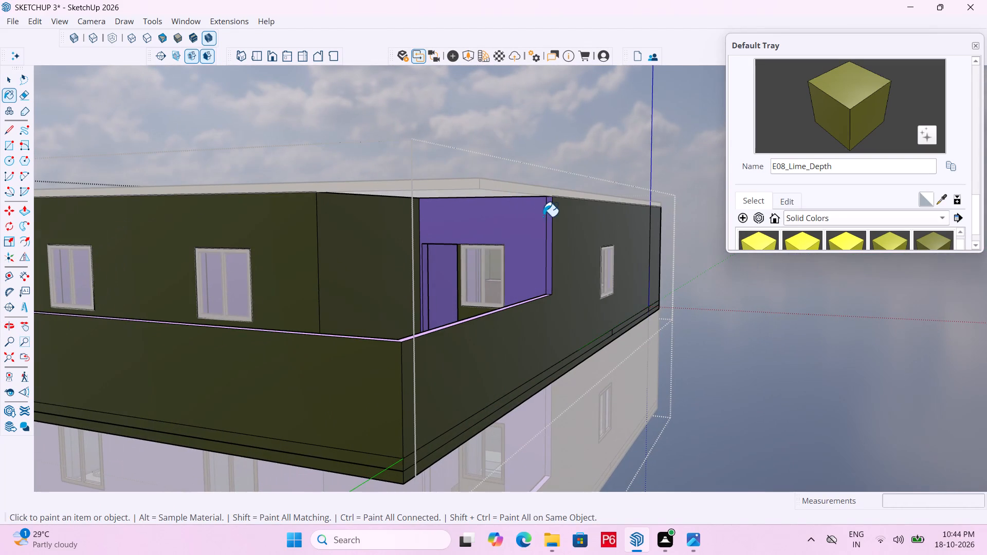
{"action": "scroll", "coordinate": [543, 216], "scroll_direction": "up", "scroll_amount": 6}
{"action": "left_click", "coordinate": [556, 209]}
{"action": "scroll", "coordinate": [570, 212], "scroll_direction": "down", "scroll_amount": 10}
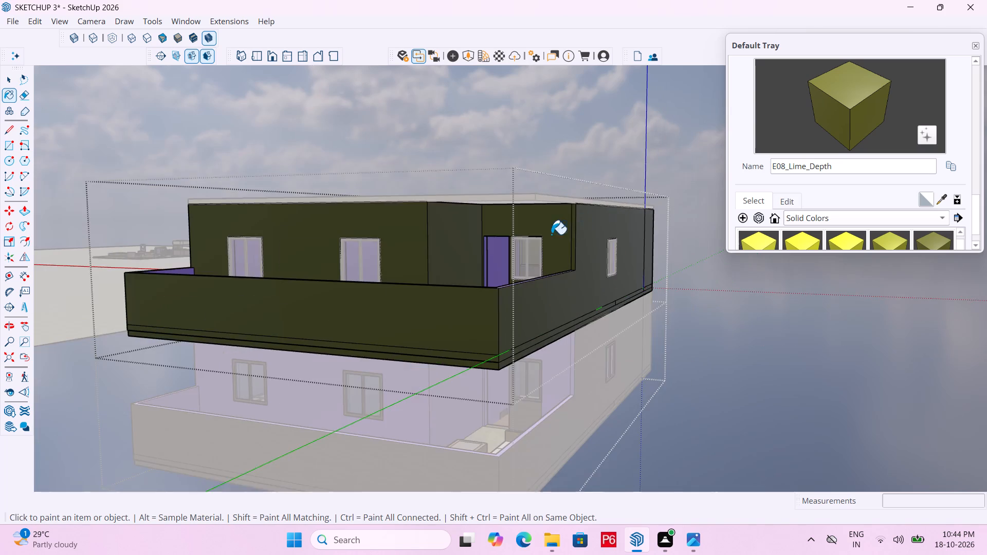
Paint the inner side faces of the upper rear terrace's parapet with E08_Lime_Depth and leave the group.
{"action": "middle_click_drag", "start_coordinate": [533, 251], "coordinate": [419, 344]}
{"action": "scroll", "coordinate": [276, 339], "scroll_direction": "up", "scroll_amount": 9}
{"action": "left_click", "coordinate": [157, 266]}
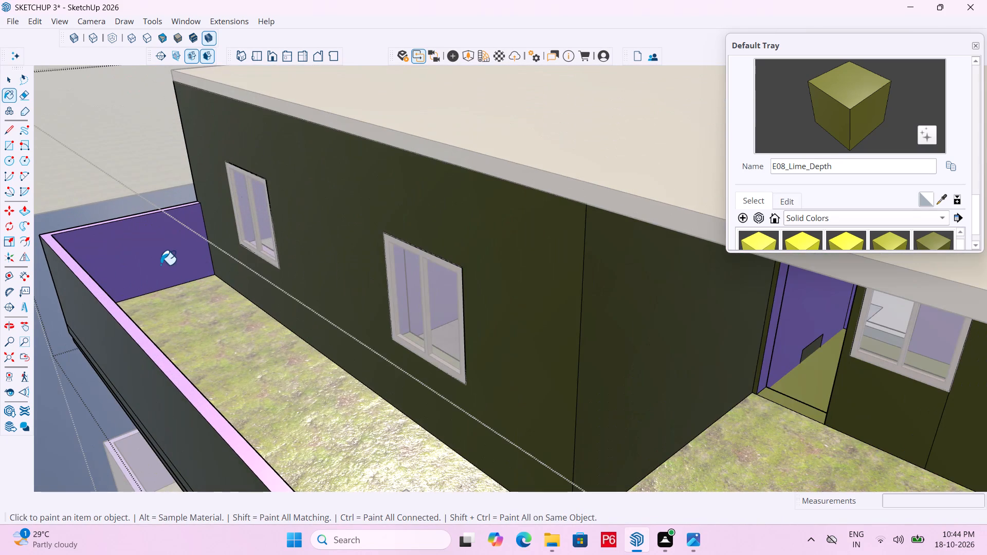
{"action": "middle_click_drag", "start_coordinate": [551, 241], "coordinate": [339, 214]}
{"action": "left_click", "coordinate": [181, 264]}
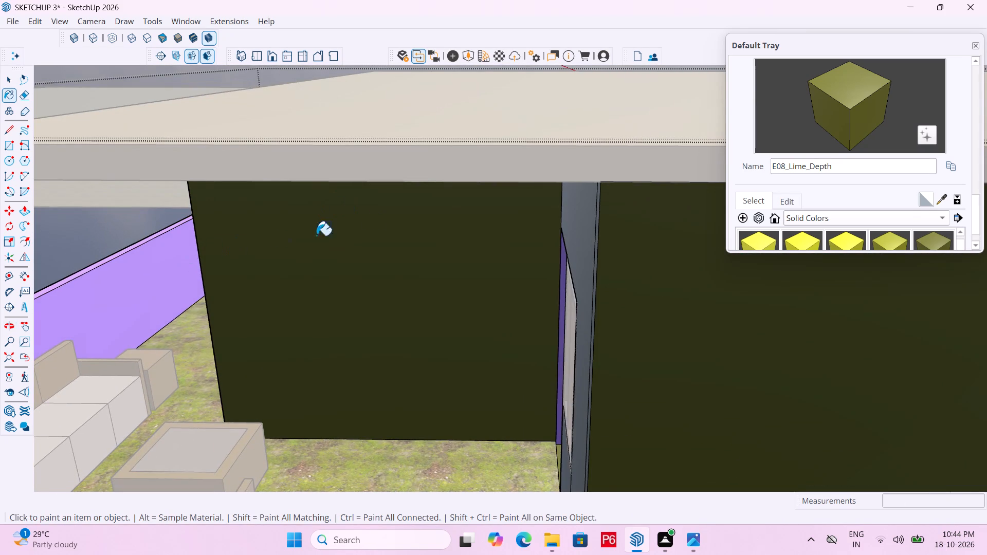
{"action": "scroll", "coordinate": [448, 227], "scroll_direction": "down", "scroll_amount": 6}
{"action": "middle_click_drag", "start_coordinate": [179, 335], "coordinate": [798, 427]}
{"action": "scroll", "coordinate": [380, 388], "scroll_direction": "down", "scroll_amount": 5}
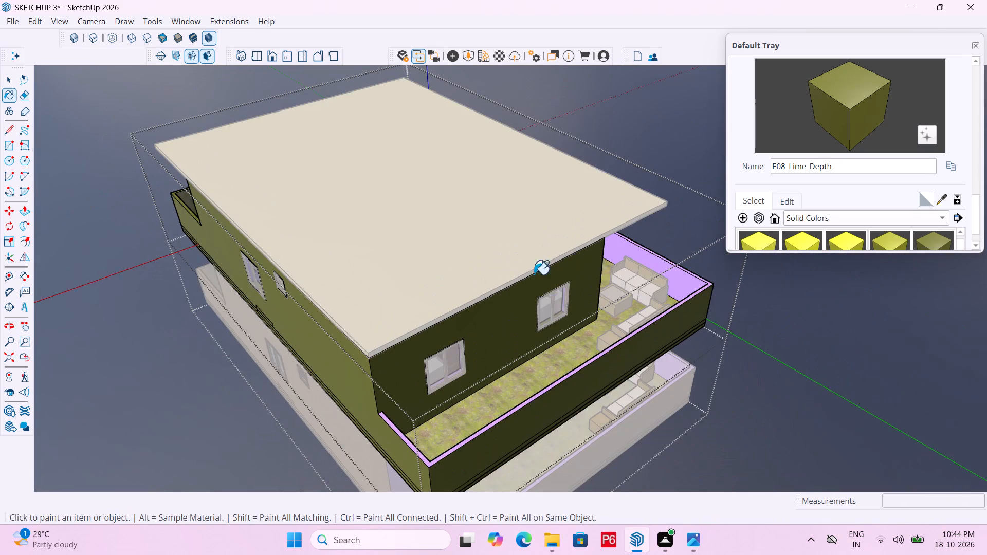
{"action": "scroll", "coordinate": [688, 270], "scroll_direction": "up", "scroll_amount": 4}
{"action": "left_click", "coordinate": [681, 286]}
{"action": "scroll", "coordinate": [694, 270], "scroll_direction": "down", "scroll_amount": 5}
{"action": "key", "text": "space"}
{"action": "left_click", "coordinate": [771, 309]}
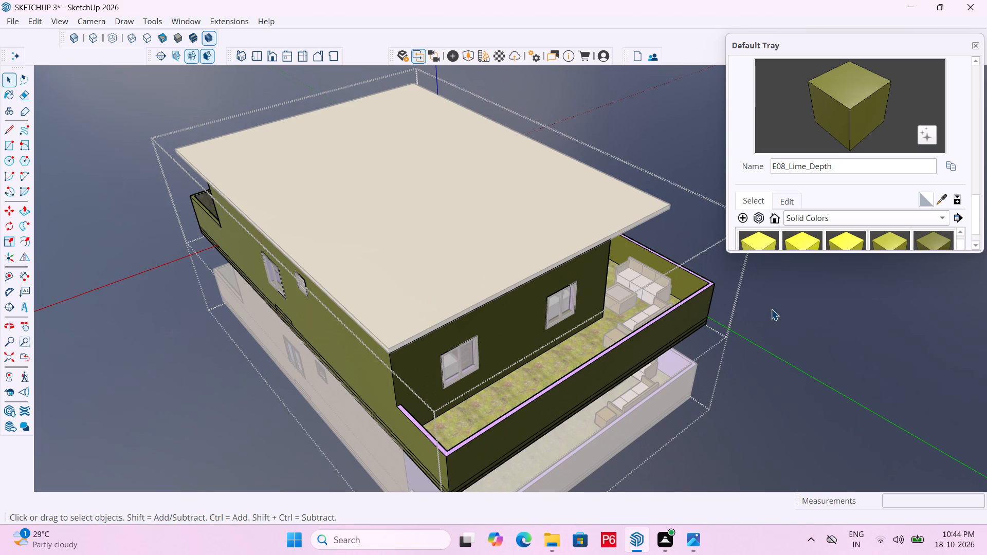
{"action": "double_click", "coordinate": [747, 341]}
{"action": "left_click_drag", "start_coordinate": [772, 303], "coordinate": [765, 303]}
Clear the selection and save the model.
{"action": "middle_click_drag", "start_coordinate": [189, 402], "coordinate": [284, 363]}
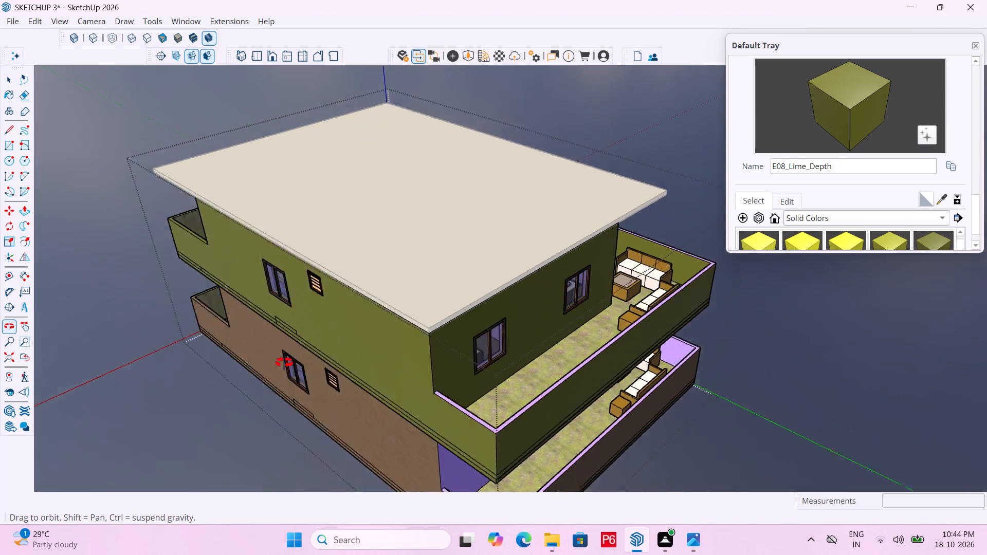
{"action": "middle_click_drag", "start_coordinate": [284, 363], "coordinate": [718, 259]}
{"action": "scroll", "coordinate": [646, 255], "scroll_direction": "down", "scroll_amount": 5}
{"action": "left_click", "coordinate": [815, 373]}
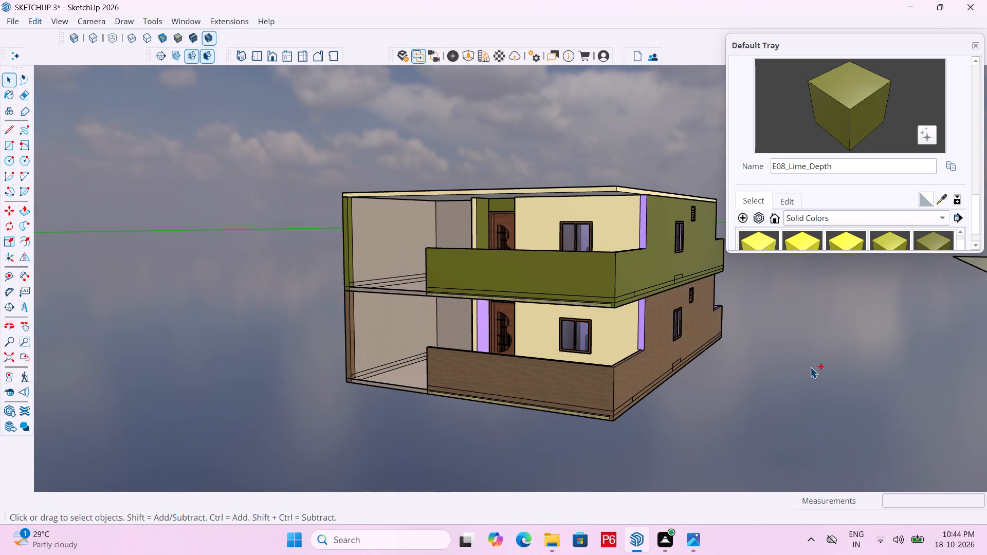
{"action": "key", "text": "ctrl+s"}
{"action": "key", "text": "ctrl+s"}
{"action": "key", "text": "ctrl+s"}
{"action": "key", "text": "ctrl+s"}
{"action": "key", "text": "ctrl+s"}
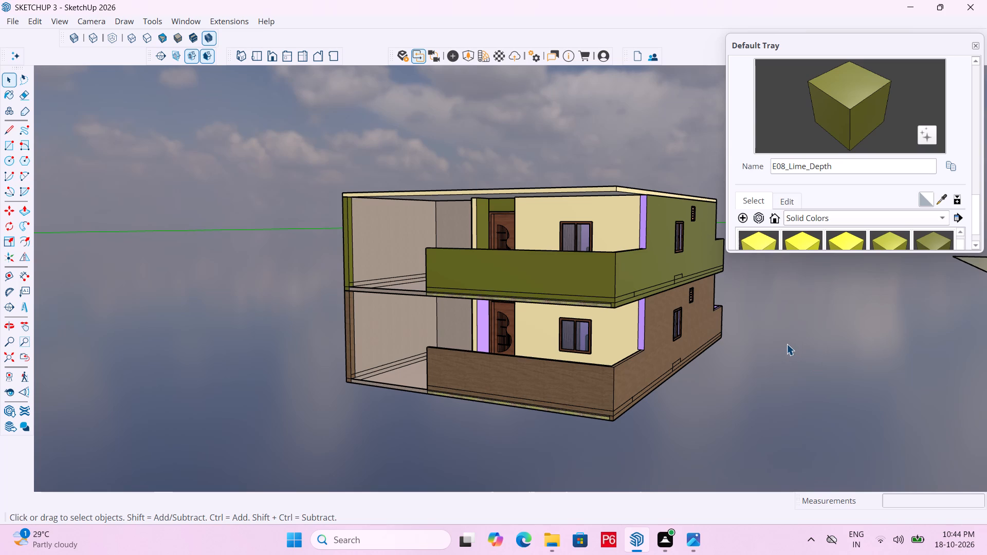
Open the upper storey's group and paint the open front porch floor with the Stone material Marble_01_1K.
{"action": "middle_click_drag", "start_coordinate": [617, 359], "coordinate": [616, 358]}
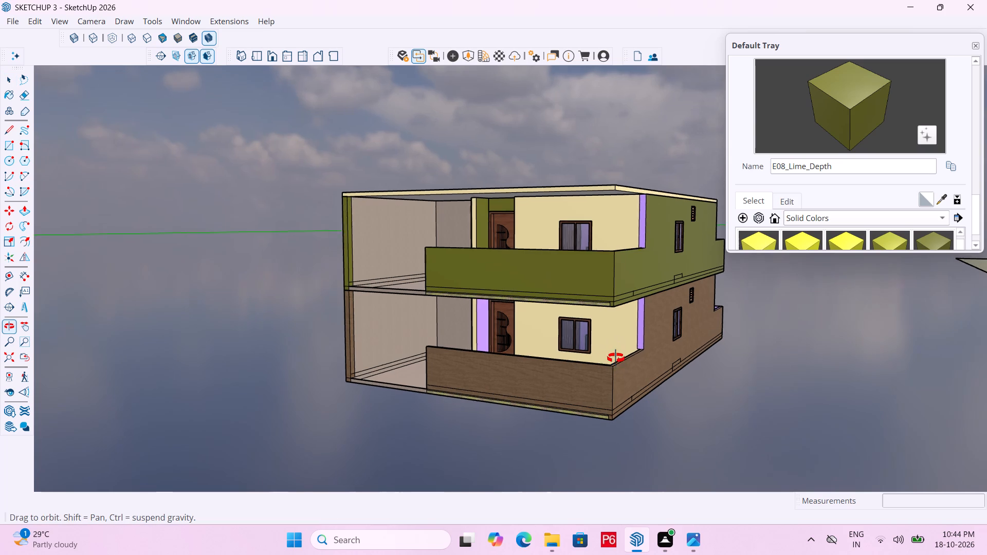
{"action": "middle_click_drag", "start_coordinate": [616, 358], "coordinate": [552, 367]}
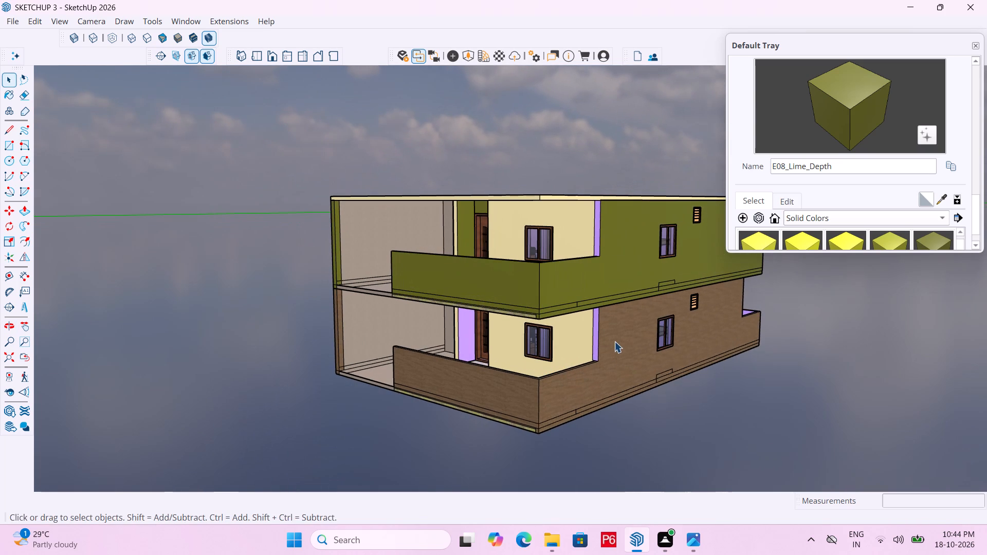
{"action": "scroll", "coordinate": [367, 284], "scroll_direction": "up", "scroll_amount": 1}
{"action": "middle_click_drag", "start_coordinate": [374, 284], "coordinate": [472, 309]}
{"action": "scroll", "coordinate": [468, 306], "scroll_direction": "up", "scroll_amount": 1}
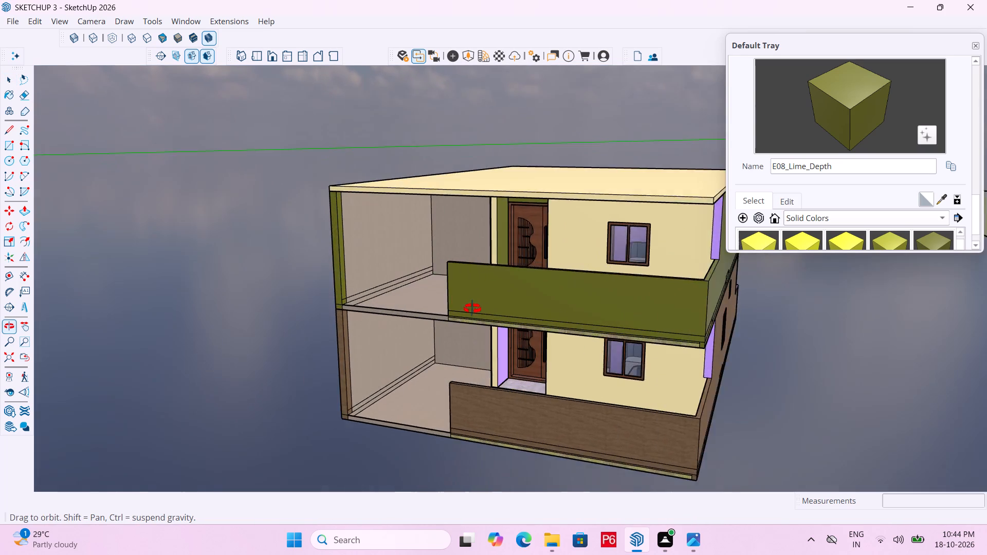
{"action": "scroll", "coordinate": [472, 309], "scroll_direction": "up", "scroll_amount": 3}
{"action": "middle_click_drag", "start_coordinate": [472, 309], "coordinate": [478, 317]}
{"action": "middle_click_drag", "start_coordinate": [428, 336], "coordinate": [444, 327]}
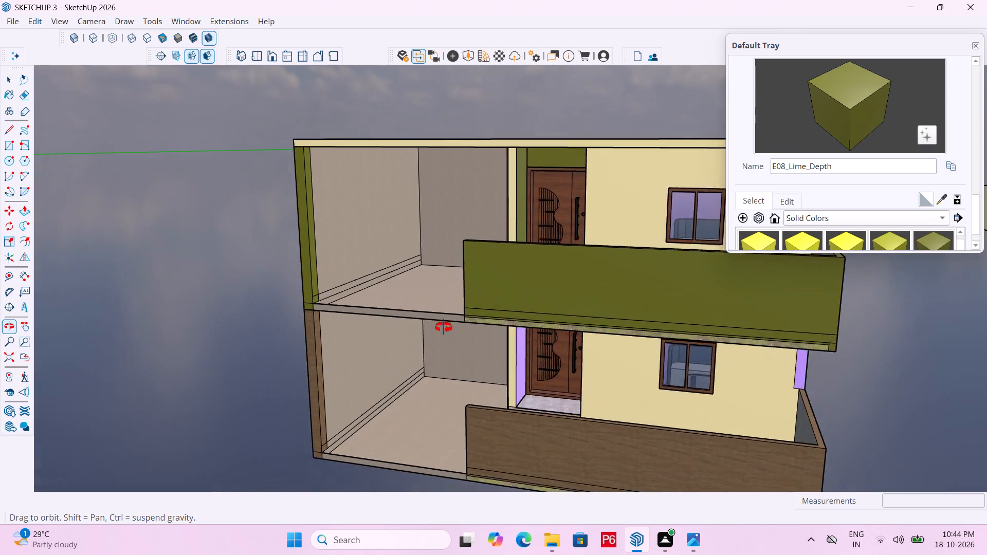
{"action": "middle_click_drag", "start_coordinate": [444, 327], "coordinate": [458, 369]}
{"action": "scroll", "coordinate": [462, 358], "scroll_direction": "up", "scroll_amount": 1}
{"action": "left_click", "coordinate": [446, 295]}
{"action": "double_click", "coordinate": [434, 292]}
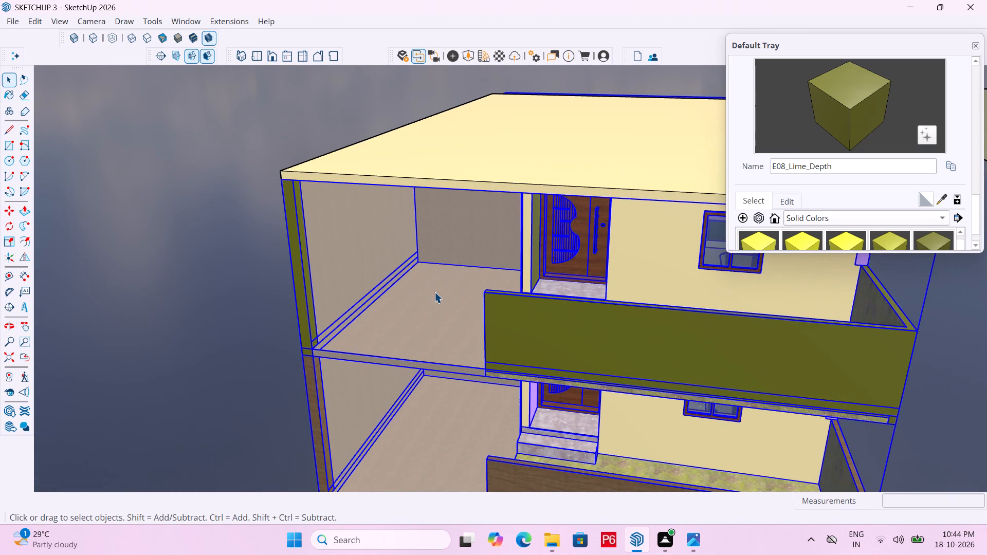
{"action": "left_click", "coordinate": [414, 284]}
{"action": "double_click", "coordinate": [431, 289]}
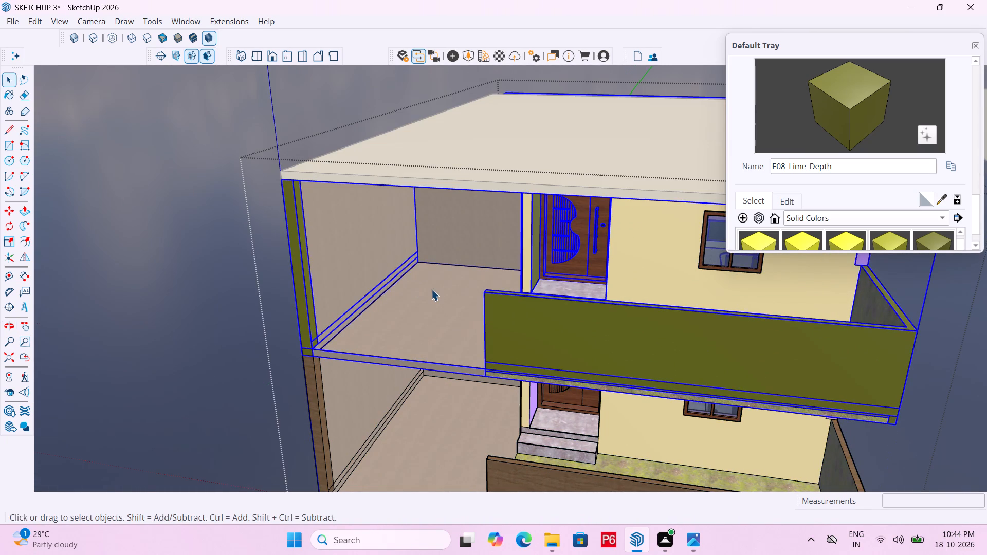
{"action": "left_click", "coordinate": [416, 293]}
{"action": "double_click", "coordinate": [416, 293]}
{"action": "left_click", "coordinate": [436, 288]}
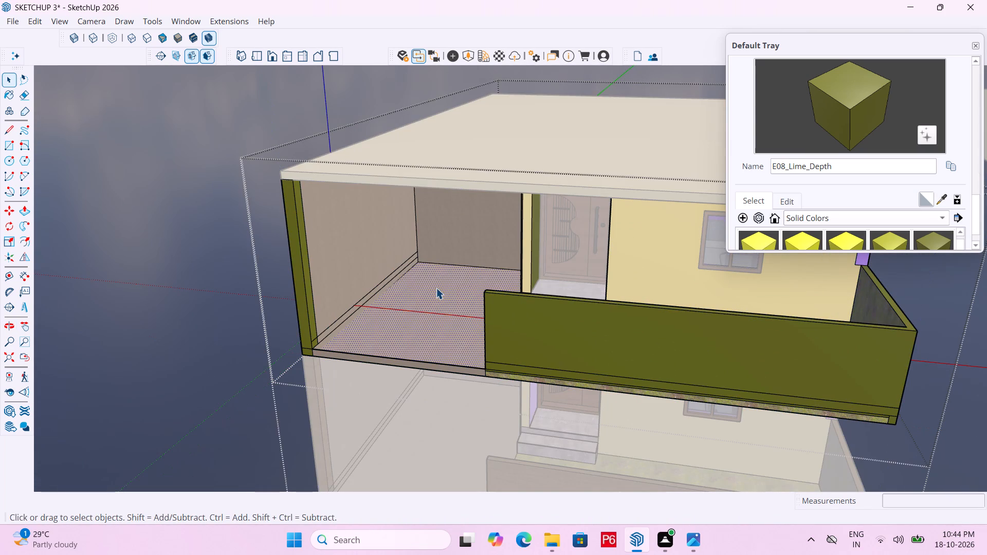
{"action": "scroll", "coordinate": [837, 230], "scroll_direction": "down", "scroll_amount": 3}
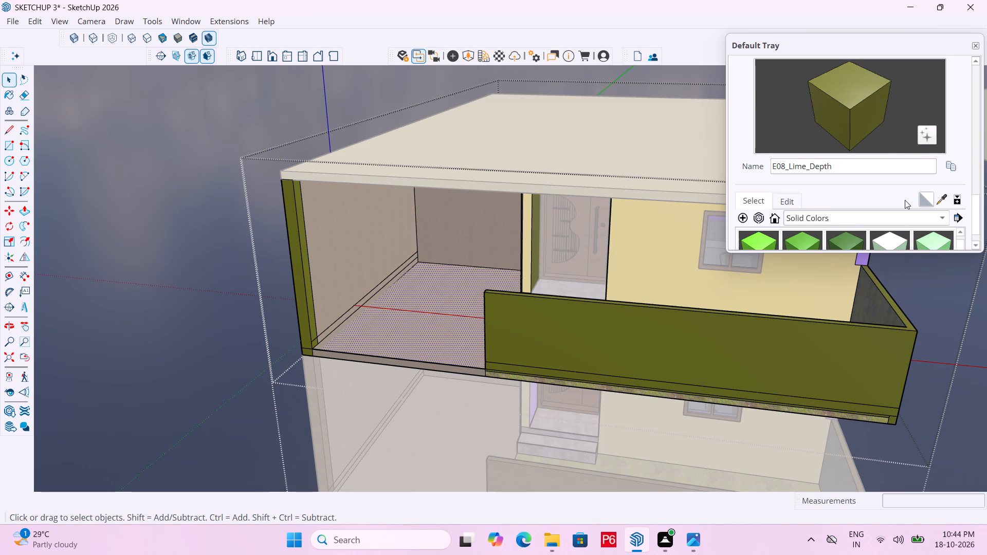
{"action": "left_click", "coordinate": [906, 194]}
{"action": "left_click", "coordinate": [902, 193]}
{"action": "left_click", "coordinate": [817, 206]}
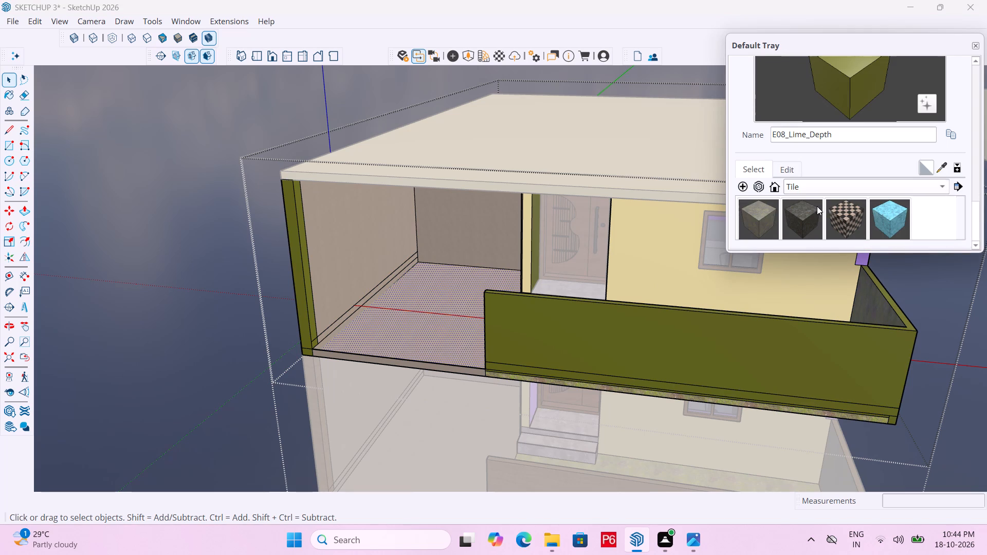
{"action": "left_click", "coordinate": [808, 191]}
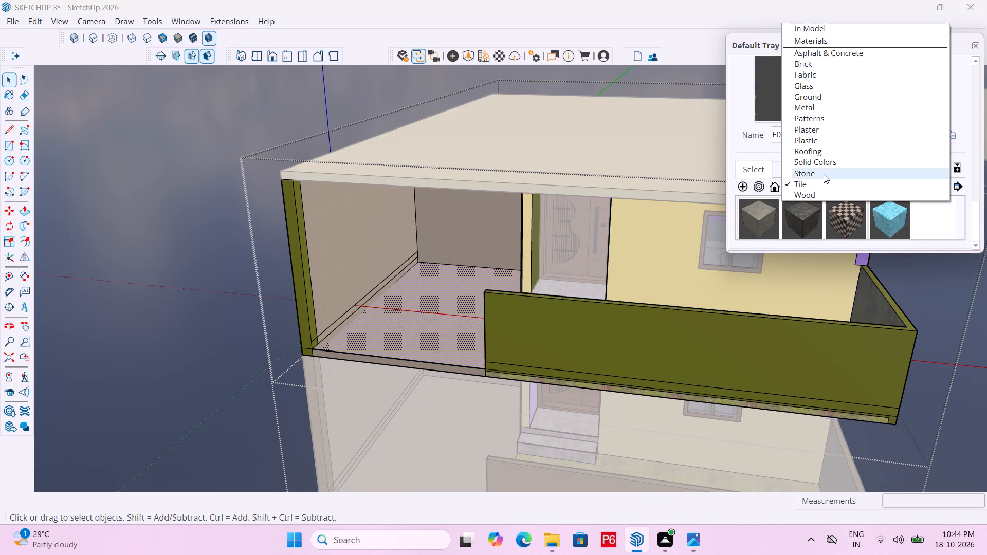
{"action": "left_click", "coordinate": [820, 175]}
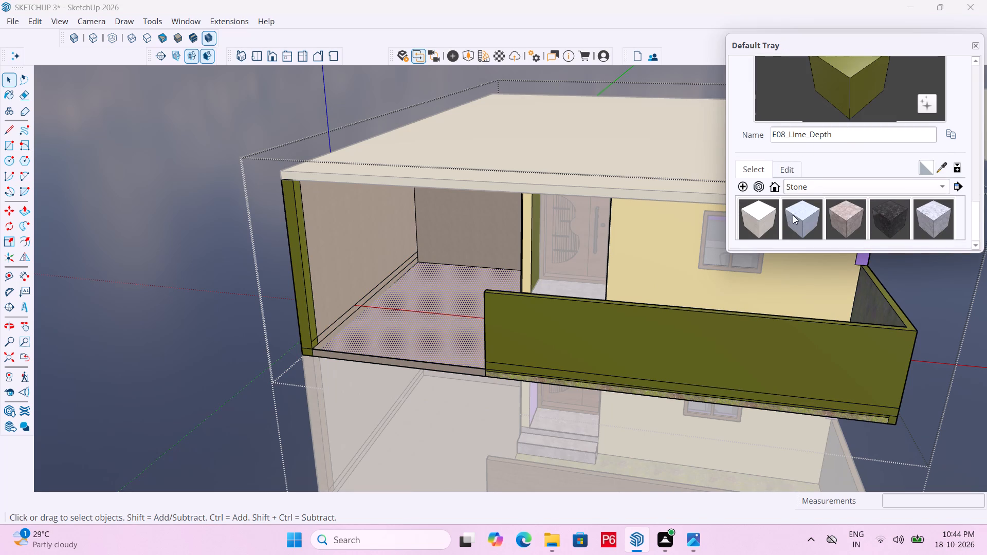
{"action": "left_click", "coordinate": [884, 217]}
{"action": "left_click", "coordinate": [760, 240]}
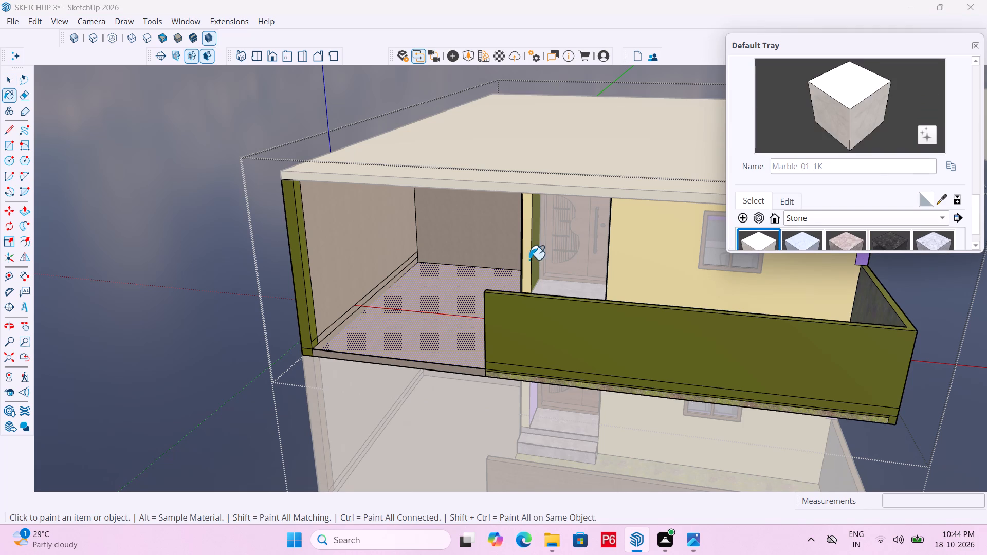
{"action": "left_click", "coordinate": [448, 294]}
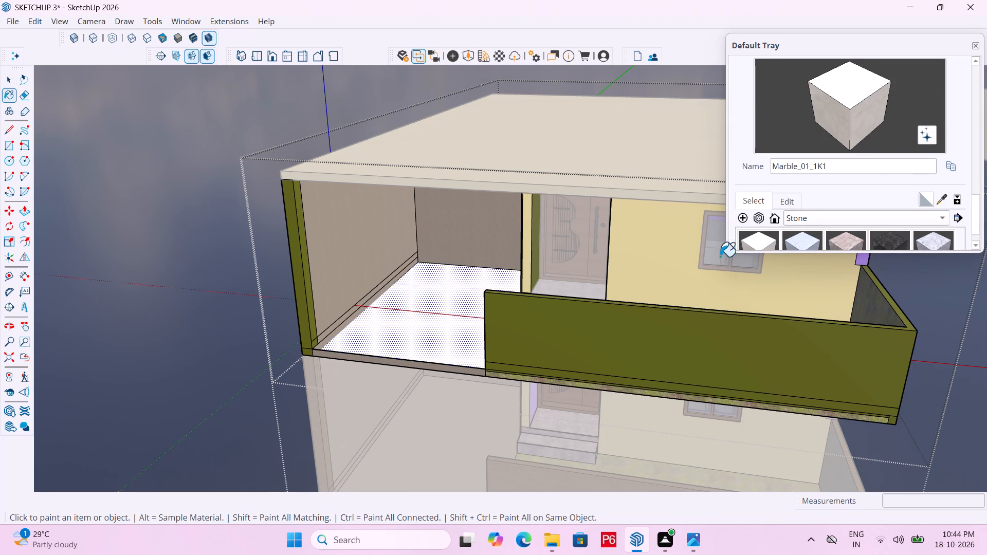
Repaint the upper porch floor with the Stone material Marble_03_1K and leave the storey's group.
{"action": "left_click", "coordinate": [809, 241]}
{"action": "left_click", "coordinate": [456, 284]}
{"action": "scroll", "coordinate": [442, 229], "scroll_direction": "down", "scroll_amount": 3}
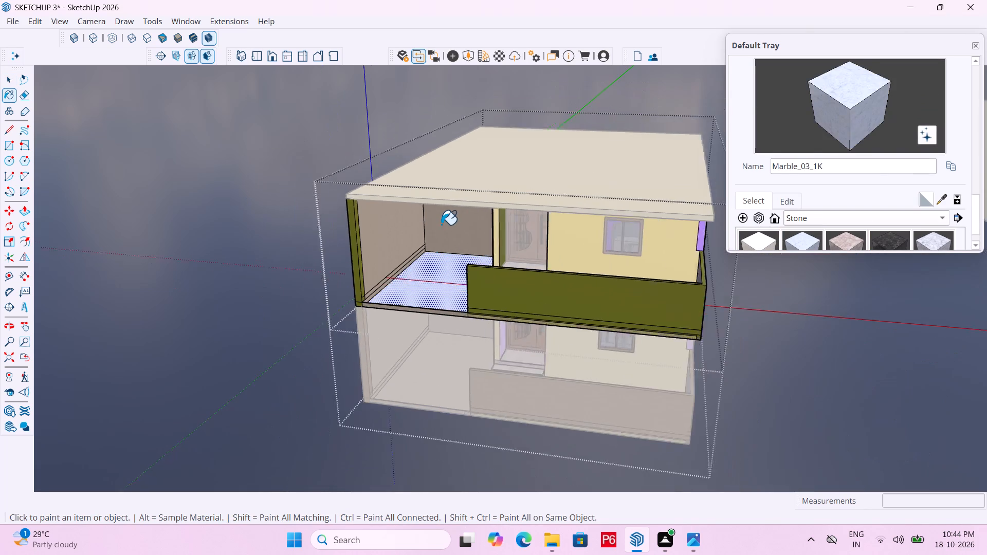
{"action": "scroll", "coordinate": [441, 225], "scroll_direction": "down", "scroll_amount": 3}
{"action": "key", "text": "space"}
{"action": "double_click", "coordinate": [743, 324]}
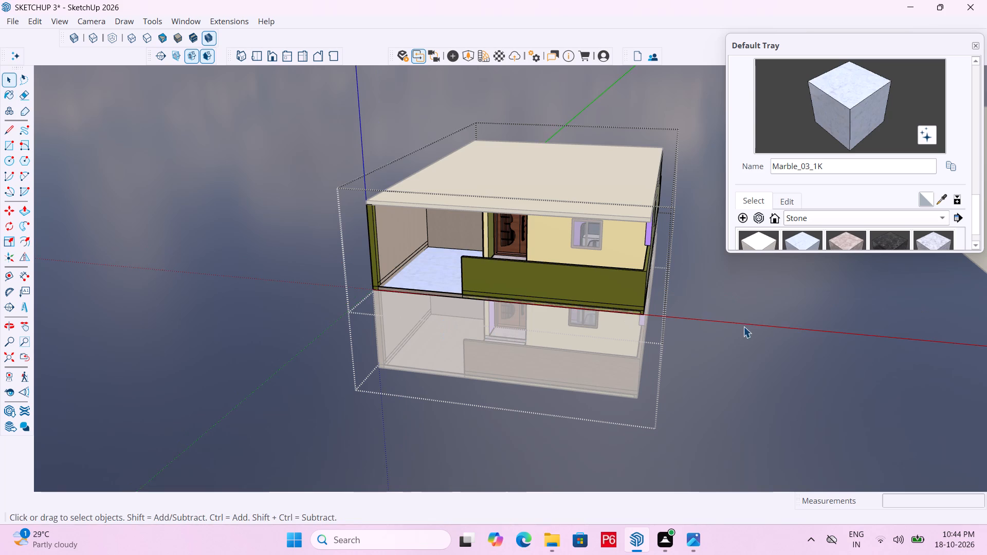
{"action": "double_click", "coordinate": [718, 345]}
Paint the ground storey's open front porch floor with Marble_03_1K and leave all open groups.
{"action": "scroll", "coordinate": [438, 340], "scroll_direction": "up", "scroll_amount": 7}
{"action": "middle_click_drag", "start_coordinate": [443, 314], "coordinate": [454, 318]}
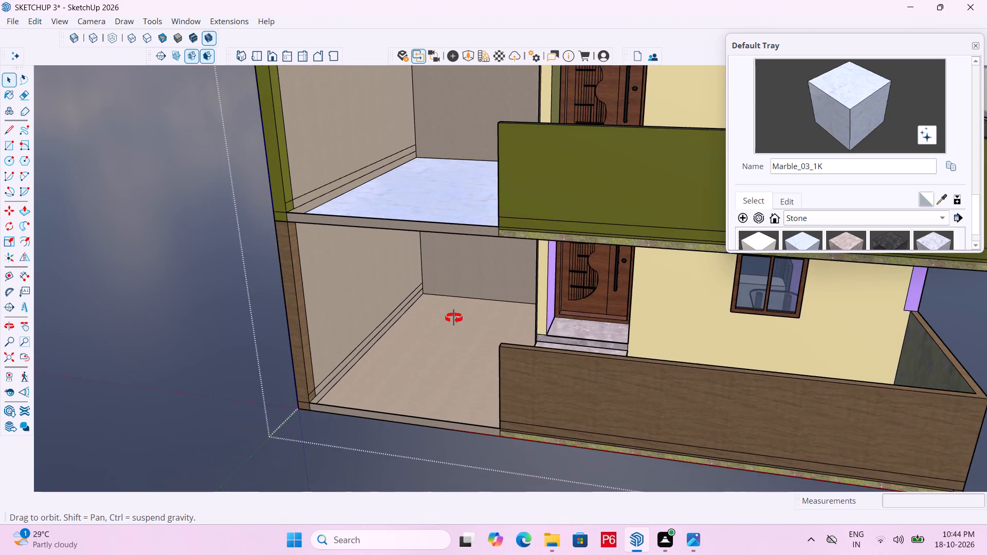
{"action": "middle_click_drag", "start_coordinate": [454, 318], "coordinate": [430, 336]}
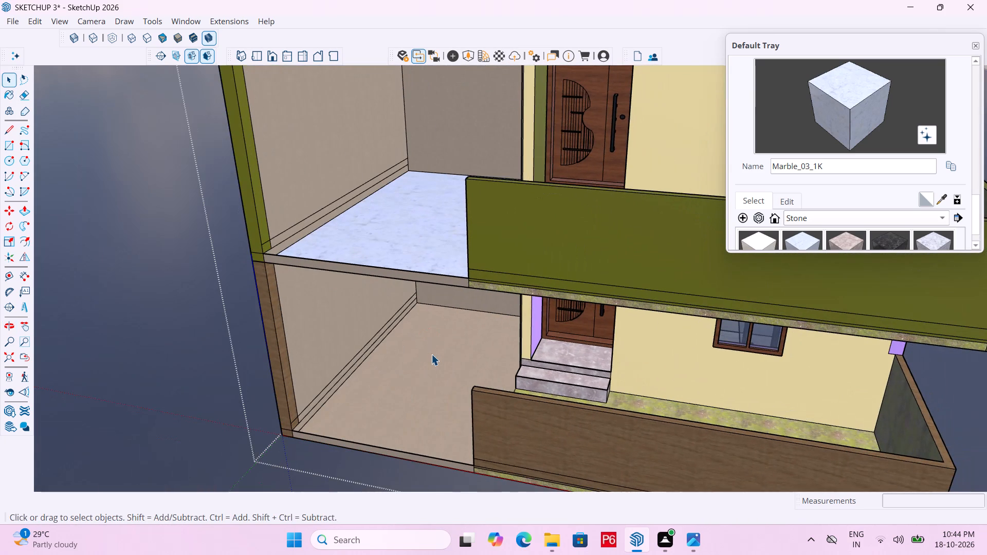
{"action": "left_click", "coordinate": [431, 354]}
{"action": "double_click", "coordinate": [432, 354]}
{"action": "left_click", "coordinate": [416, 344]}
{"action": "double_click", "coordinate": [416, 344]}
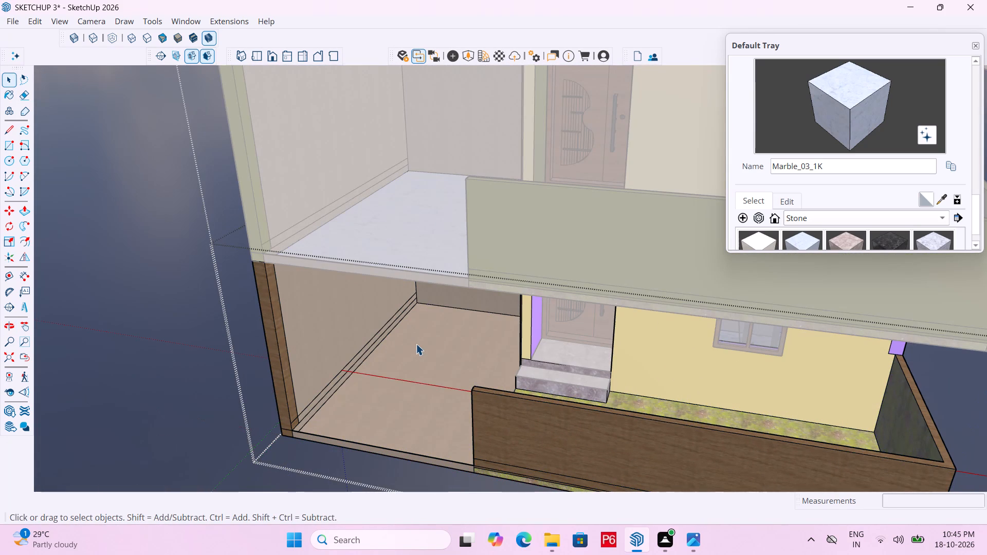
{"action": "left_click", "coordinate": [377, 354]}
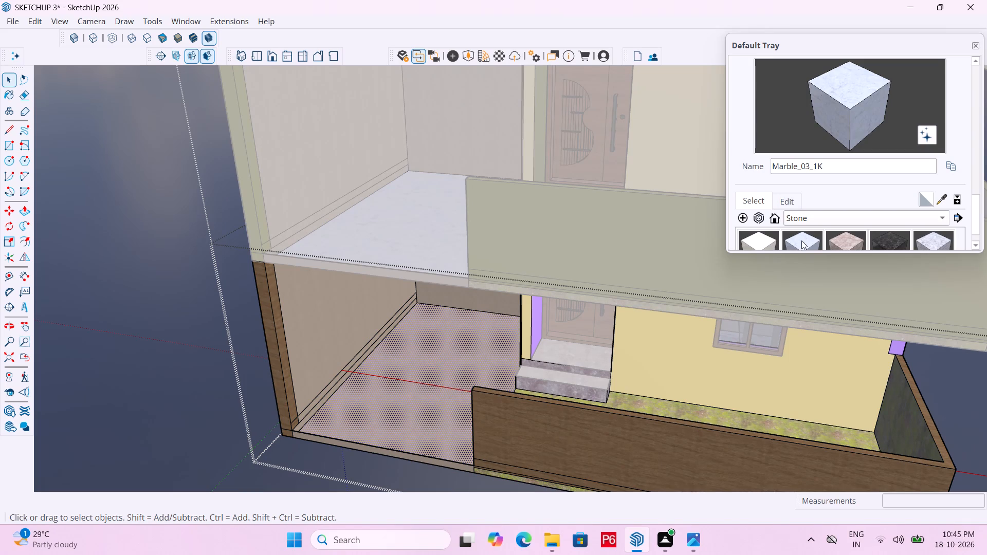
{"action": "left_click", "coordinate": [800, 243]}
{"action": "left_click", "coordinate": [471, 364]}
{"action": "scroll", "coordinate": [397, 315], "scroll_direction": "down", "scroll_amount": 6}
{"action": "key", "text": "space"}
{"action": "double_click", "coordinate": [264, 327]}
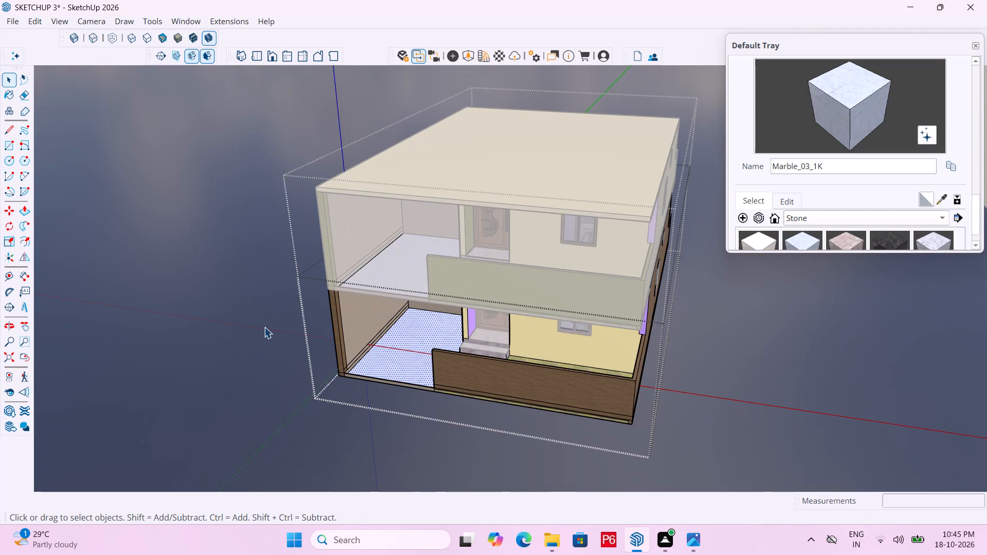
{"action": "triple_click", "coordinate": [264, 327]}
{"action": "left_click", "coordinate": [264, 327]}
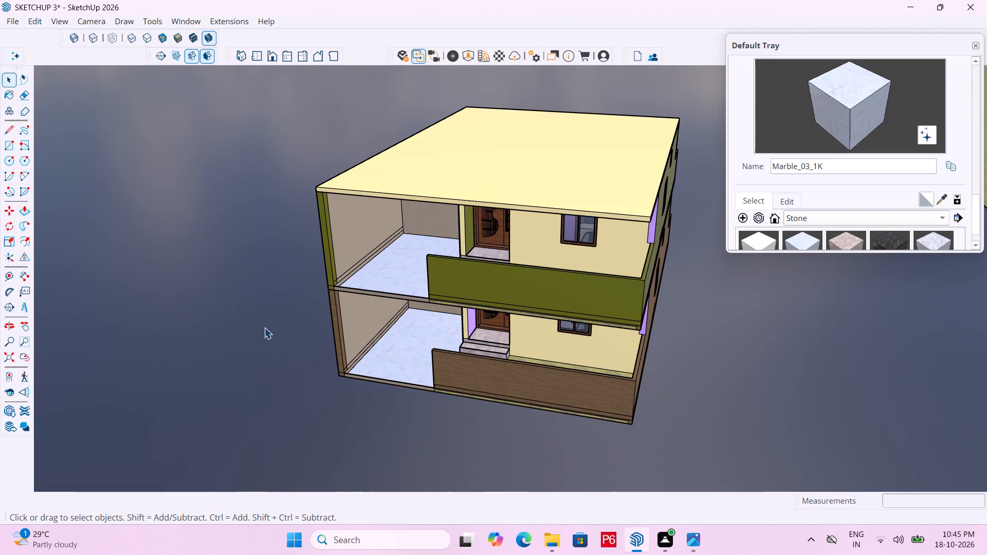
Save the model.
{"action": "key", "text": "ctrl+s"}
{"action": "key", "text": "ctrl+s"}
{"action": "key", "text": "ctrl+s"}
Sample E08_Lime_Depth from the upper parapet and paint the front face of the ground storey's parapet with it.
{"action": "middle_click_drag", "start_coordinate": [532, 375], "coordinate": [521, 337]}
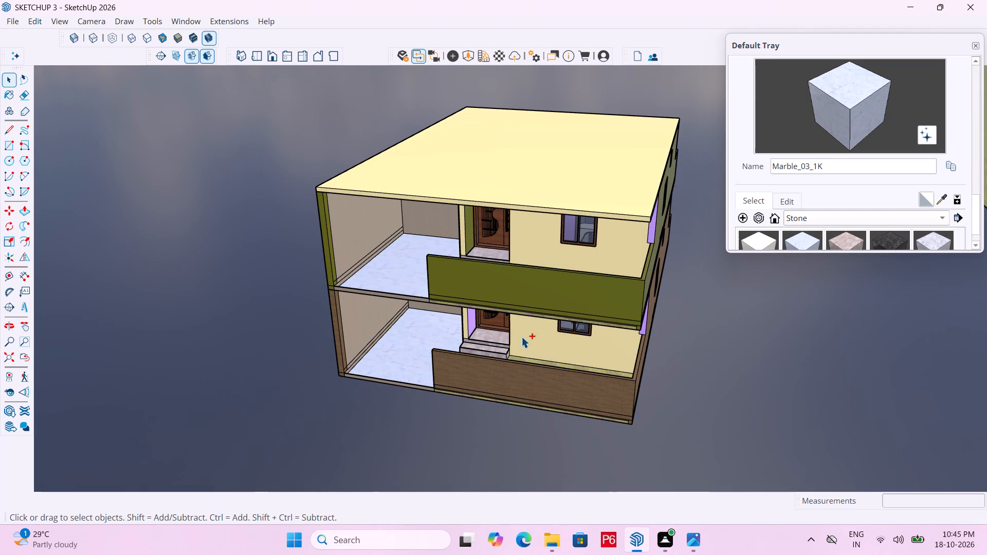
{"action": "middle_click_drag", "start_coordinate": [521, 337], "coordinate": [516, 324]}
{"action": "scroll", "coordinate": [571, 351], "scroll_direction": "up", "scroll_amount": 3}
{"action": "double_click", "coordinate": [579, 351]}
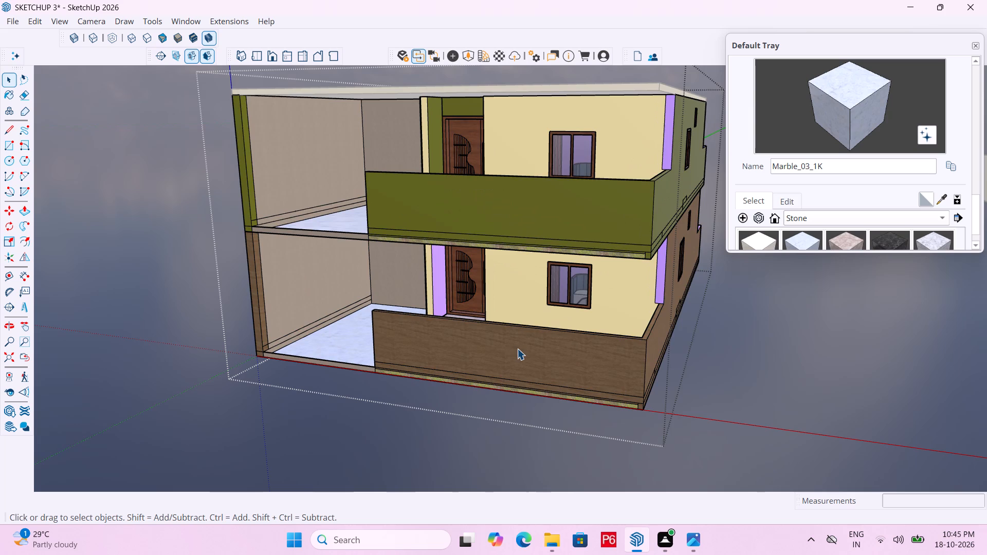
{"action": "double_click", "coordinate": [517, 348]}
{"action": "double_click", "coordinate": [449, 348]}
{"action": "left_click", "coordinate": [446, 343]}
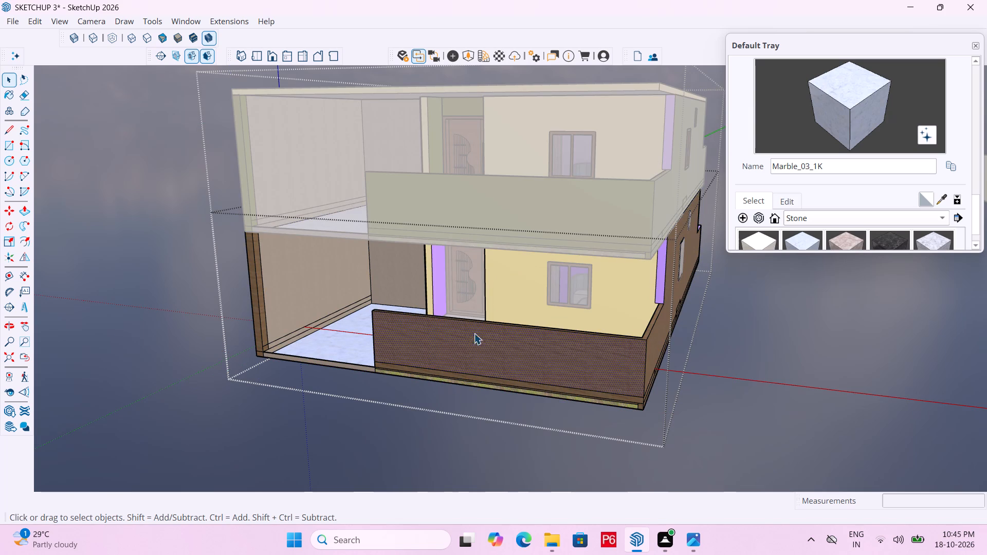
{"action": "scroll", "coordinate": [869, 232], "scroll_direction": "down", "scroll_amount": 3}
{"action": "left_click", "coordinate": [941, 169]}
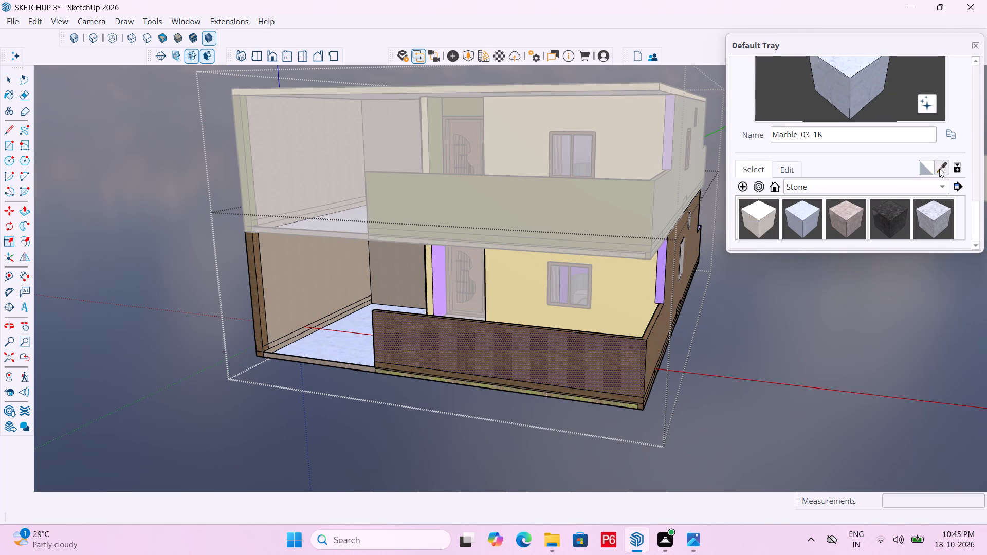
{"action": "left_click", "coordinate": [620, 195]}
{"action": "left_click_drag", "start_coordinate": [561, 352], "coordinate": [588, 342]}
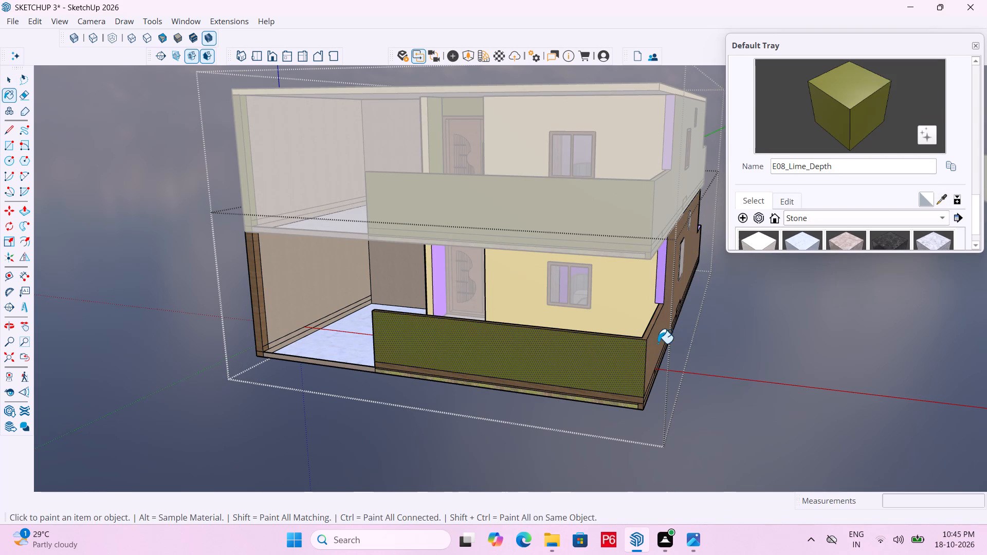
Paint the ground storey's long side wall and the strips and small panel along its base with E08_Lime_Depth.
{"action": "left_click", "coordinate": [662, 343]}
{"action": "scroll", "coordinate": [672, 320], "scroll_direction": "down", "scroll_amount": 1}
{"action": "middle_click_drag", "start_coordinate": [641, 316], "coordinate": [401, 307]}
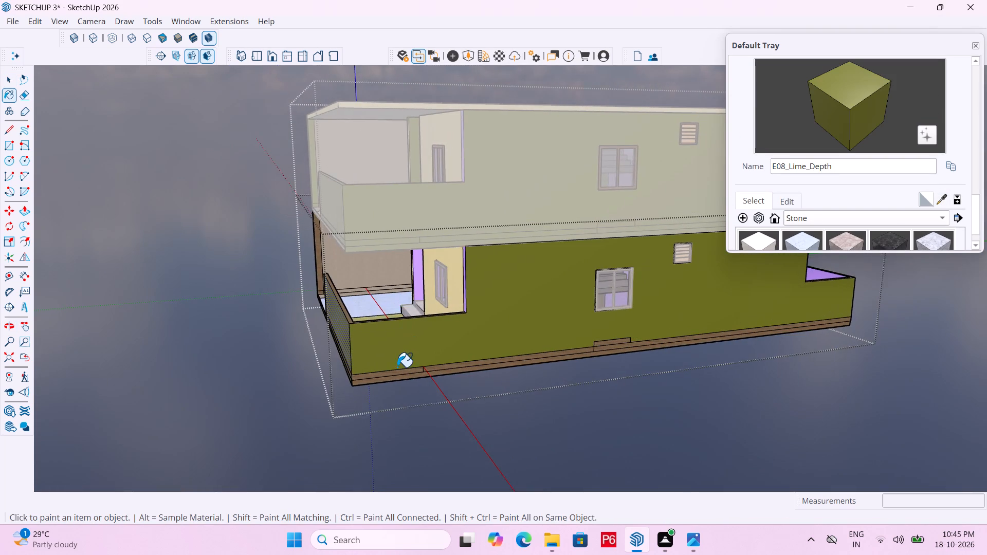
{"action": "scroll", "coordinate": [390, 374], "scroll_direction": "up", "scroll_amount": 9}
{"action": "left_click_drag", "start_coordinate": [434, 362], "coordinate": [447, 357]}
{"action": "left_click", "coordinate": [482, 355]}
{"action": "left_click_drag", "start_coordinate": [465, 368], "coordinate": [465, 363]}
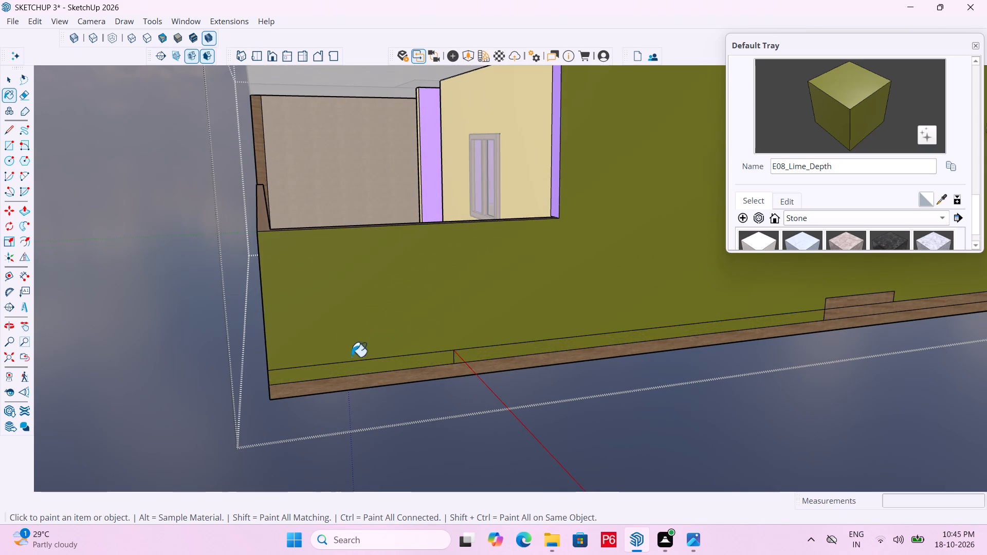
{"action": "scroll", "coordinate": [338, 369], "scroll_direction": "down", "scroll_amount": 5}
{"action": "scroll", "coordinate": [693, 358], "scroll_direction": "up", "scroll_amount": 5}
{"action": "left_click_drag", "start_coordinate": [691, 322], "coordinate": [699, 308]}
{"action": "left_click", "coordinate": [703, 297]}
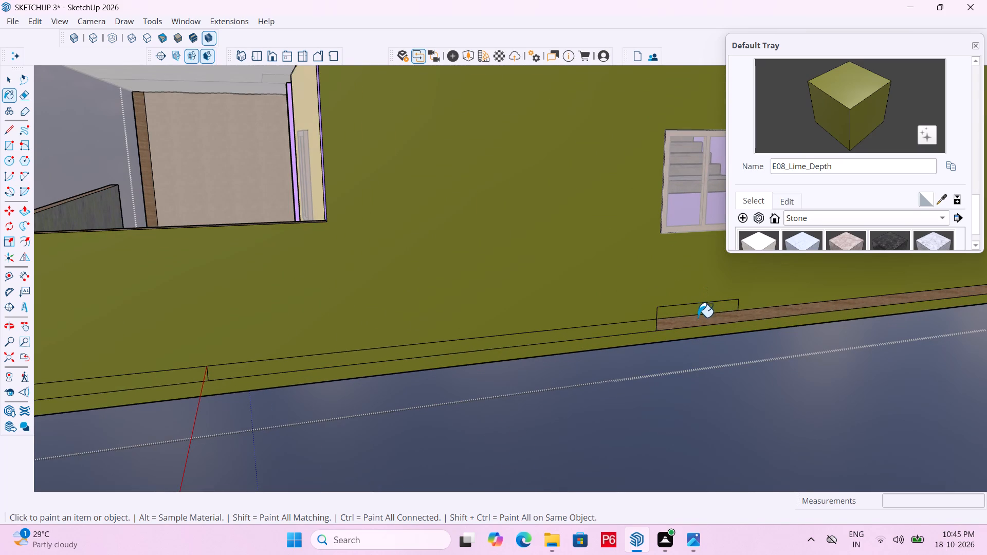
{"action": "left_click", "coordinate": [698, 320]}
Paint the base strips and corner piece below the ground storey's front parapet and the porch slab's front edge with E08_Lime_Depth.
{"action": "scroll", "coordinate": [636, 313], "scroll_direction": "down", "scroll_amount": 6}
{"action": "scroll", "coordinate": [491, 332], "scroll_direction": "down", "scroll_amount": 5}
{"action": "middle_click_drag", "start_coordinate": [425, 347], "coordinate": [690, 353]}
{"action": "scroll", "coordinate": [694, 356], "scroll_direction": "up", "scroll_amount": 4}
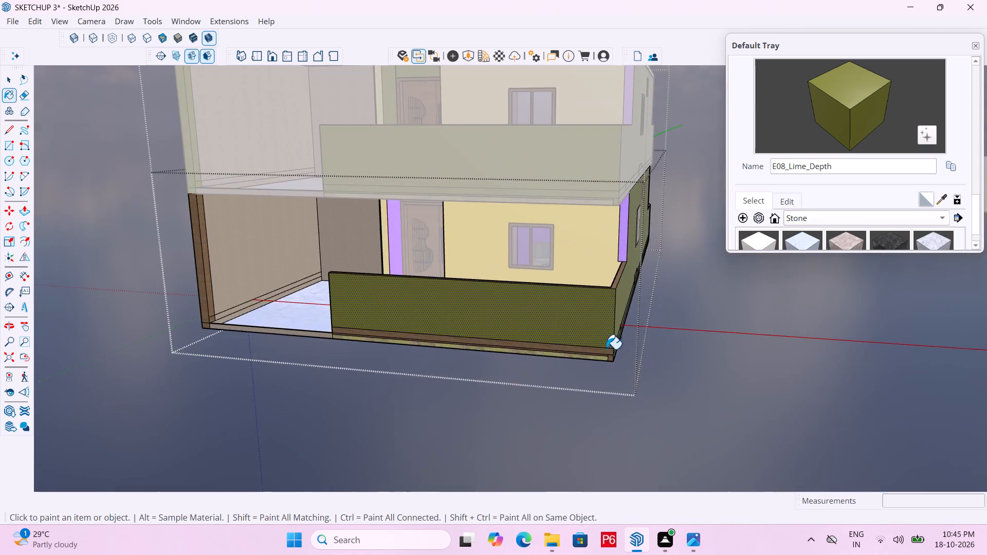
{"action": "scroll", "coordinate": [606, 349], "scroll_direction": "up", "scroll_amount": 11}
{"action": "left_click", "coordinate": [640, 350]}
{"action": "left_click", "coordinate": [647, 360]}
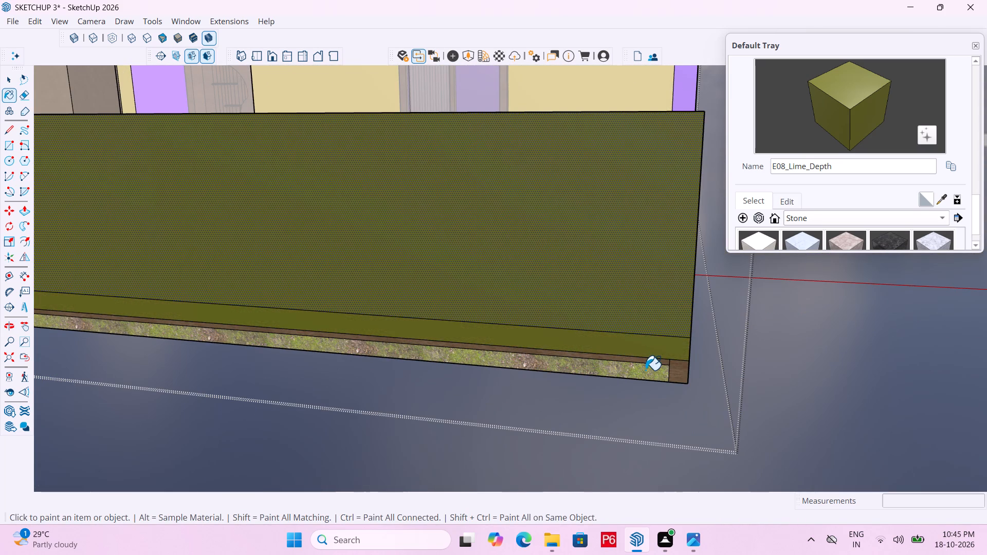
{"action": "left_click", "coordinate": [645, 370]}
{"action": "left_click", "coordinate": [650, 371]}
{"action": "left_click", "coordinate": [681, 369]}
{"action": "scroll", "coordinate": [723, 344], "scroll_direction": "down", "scroll_amount": 6}
{"action": "scroll", "coordinate": [831, 379], "scroll_direction": "down", "scroll_amount": 7}
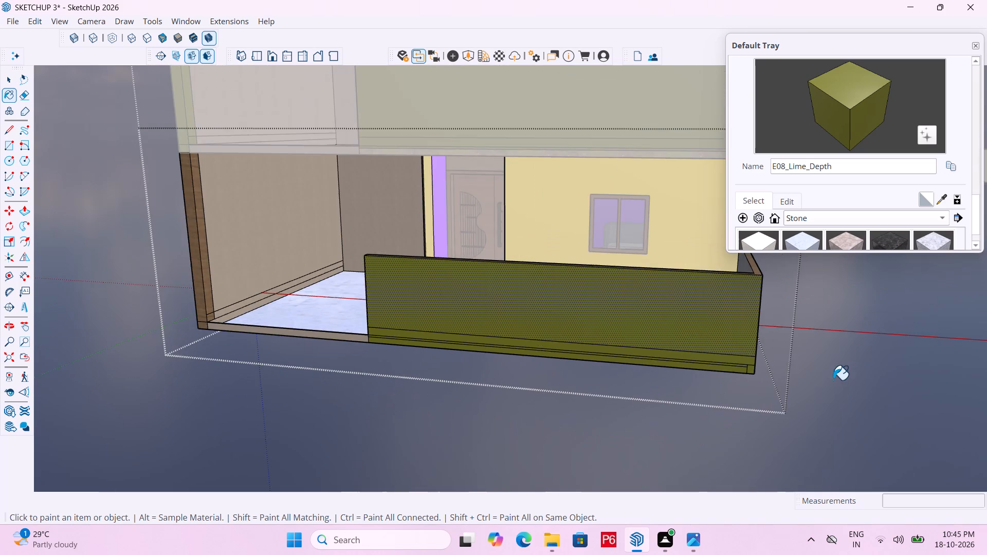
{"action": "scroll", "coordinate": [335, 357], "scroll_direction": "up", "scroll_amount": 11}
{"action": "left_click", "coordinate": [427, 329]}
Paint the ground storey's porch slab corner piece and the porch side wall's front end face with E08_Lime_Depth.
{"action": "scroll", "coordinate": [616, 325], "scroll_direction": "down", "scroll_amount": 6}
{"action": "middle_click_drag", "start_coordinate": [200, 325], "coordinate": [294, 338]}
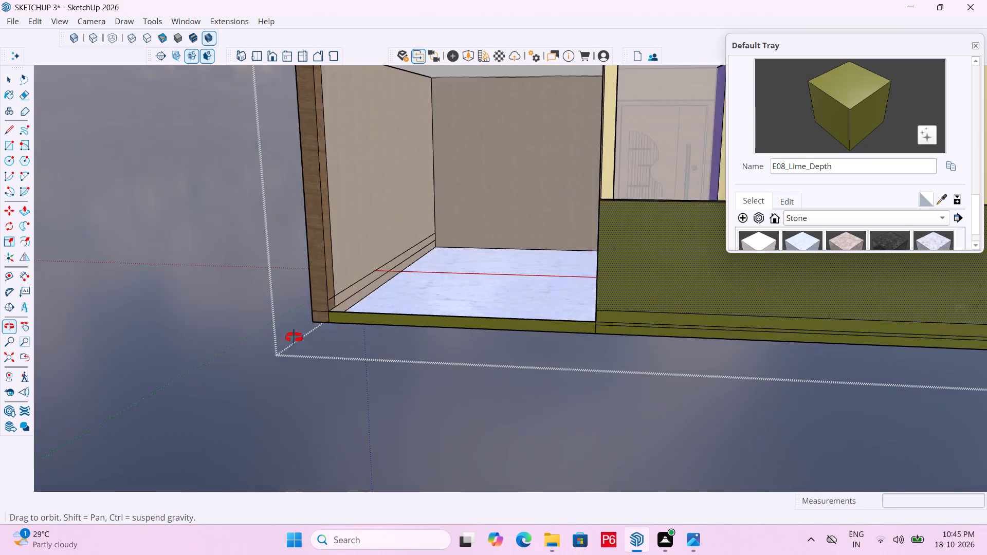
{"action": "middle_click_drag", "start_coordinate": [294, 338], "coordinate": [311, 343]}
{"action": "scroll", "coordinate": [447, 357], "scroll_direction": "up", "scroll_amount": 5}
{"action": "left_click", "coordinate": [509, 366]}
{"action": "left_click", "coordinate": [500, 339]}
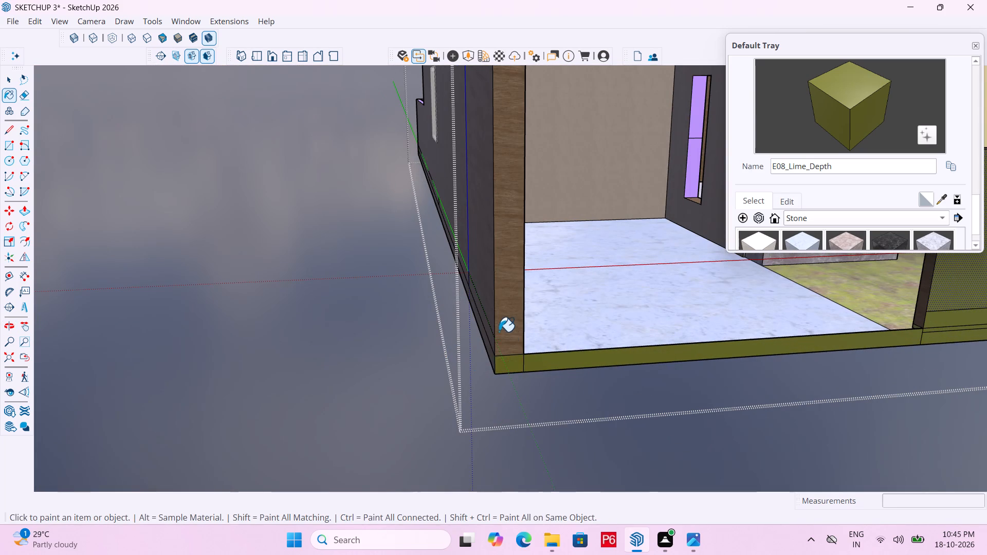
Paint the ground storey's other long side wall, beside the open porch, and its base strips with E08_Lime_Depth.
{"action": "middle_click_drag", "start_coordinate": [489, 323], "coordinate": [657, 317]}
{"action": "left_click", "coordinate": [409, 283]}
{"action": "left_click", "coordinate": [405, 311]}
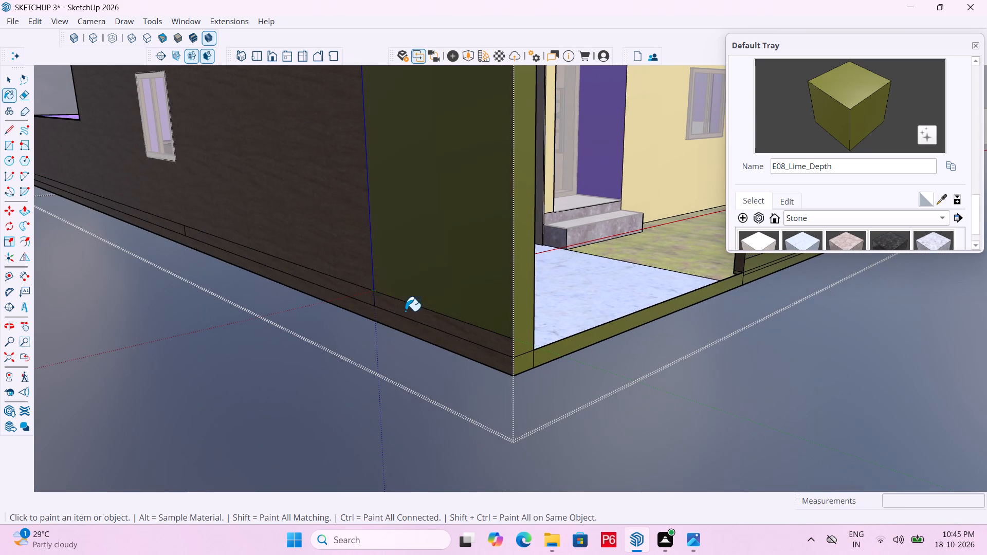
{"action": "left_click", "coordinate": [403, 322]}
{"action": "left_click", "coordinate": [359, 295]}
{"action": "left_click", "coordinate": [337, 257]}
{"action": "scroll", "coordinate": [496, 283], "scroll_direction": "down", "scroll_amount": 6}
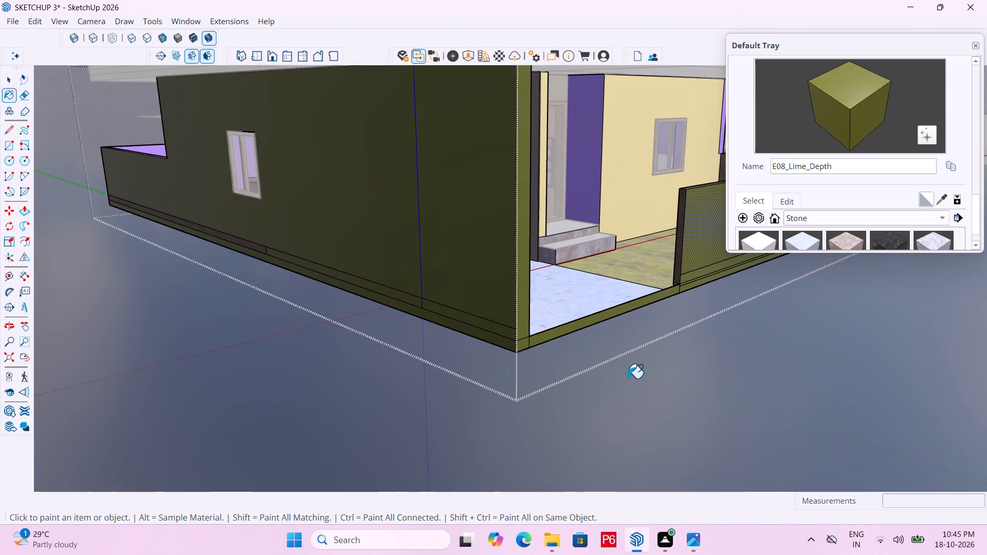
{"action": "scroll", "coordinate": [608, 364], "scroll_direction": "up", "scroll_amount": 12}
{"action": "left_click_drag", "start_coordinate": [319, 266], "coordinate": [325, 264]}
{"action": "scroll", "coordinate": [407, 277], "scroll_direction": "down", "scroll_amount": 7}
{"action": "scroll", "coordinate": [583, 336], "scroll_direction": "up", "scroll_amount": 1}
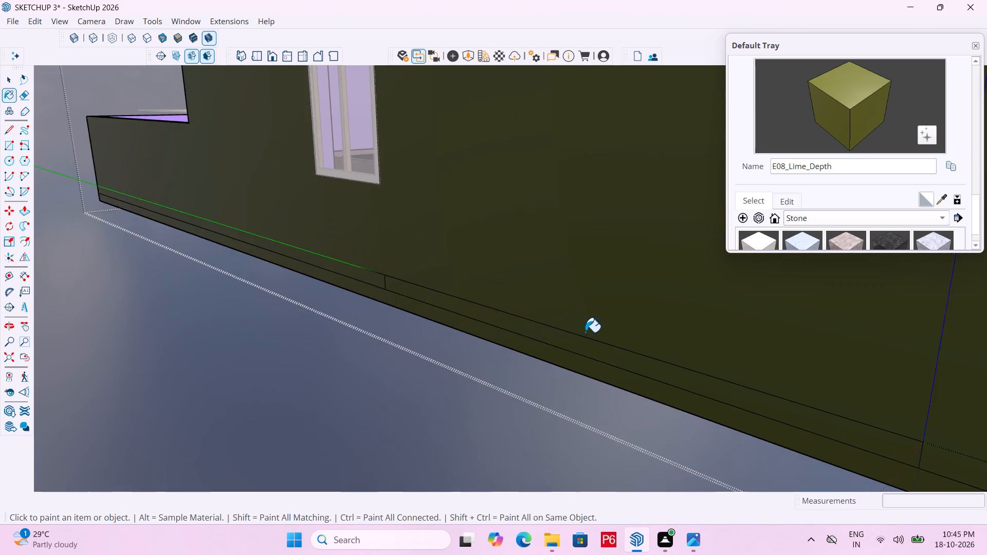
{"action": "scroll", "coordinate": [585, 332], "scroll_direction": "down", "scroll_amount": 7}
Paint the outer face and base strips of the ground storey's rear balcony parapet with E08_Lime_Depth and exit the group.
{"action": "middle_click_drag", "start_coordinate": [252, 285], "coordinate": [683, 321]}
{"action": "scroll", "coordinate": [702, 294], "scroll_direction": "down", "scroll_amount": 6}
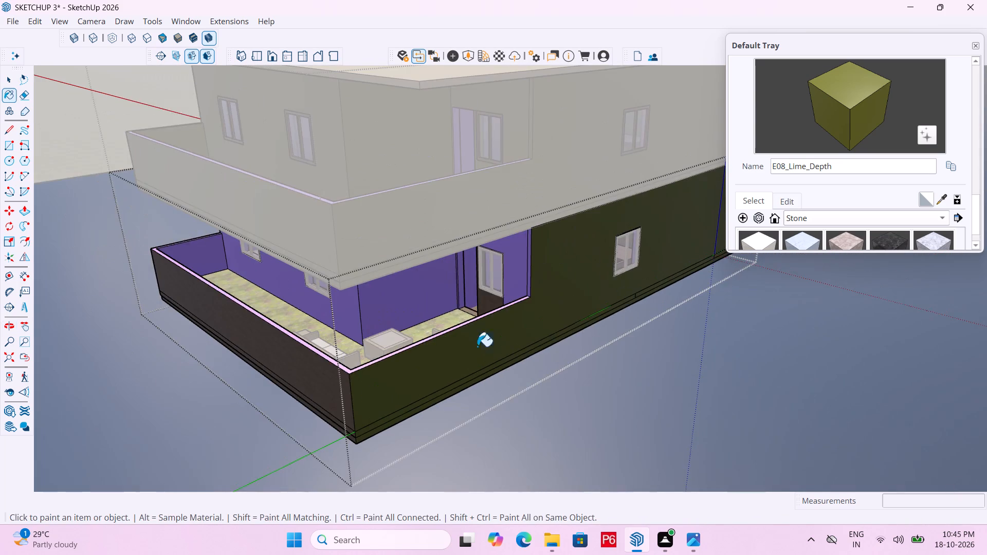
{"action": "scroll", "coordinate": [317, 431], "scroll_direction": "up", "scroll_amount": 6}
{"action": "scroll", "coordinate": [395, 416], "scroll_direction": "up", "scroll_amount": 5}
{"action": "left_click", "coordinate": [336, 397]}
{"action": "scroll", "coordinate": [337, 431], "scroll_direction": "up", "scroll_amount": 5}
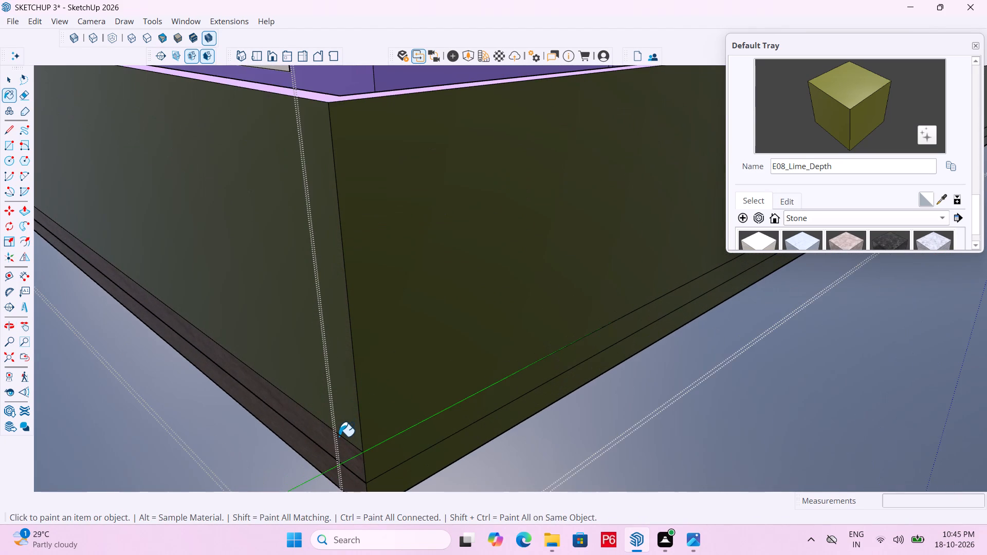
{"action": "left_click", "coordinate": [341, 441]}
{"action": "left_click_drag", "start_coordinate": [318, 451], "coordinate": [322, 439]}
{"action": "scroll", "coordinate": [464, 381], "scroll_direction": "down", "scroll_amount": 5}
{"action": "scroll", "coordinate": [370, 413], "scroll_direction": "up", "scroll_amount": 5}
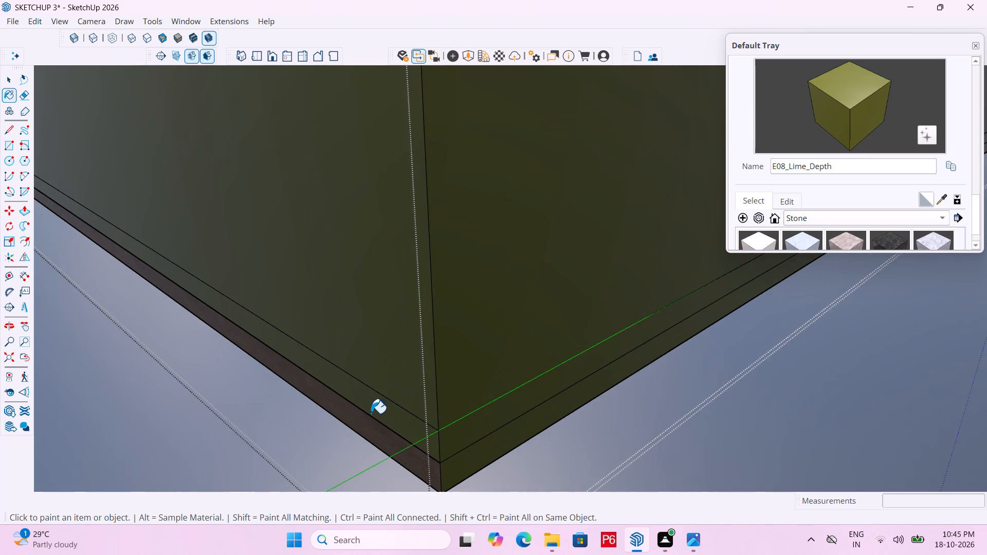
{"action": "left_click_drag", "start_coordinate": [346, 420], "coordinate": [353, 413]}
{"action": "scroll", "coordinate": [417, 376], "scroll_direction": "down", "scroll_amount": 7}
{"action": "scroll", "coordinate": [520, 410], "scroll_direction": "down", "scroll_amount": 6}
{"action": "scroll", "coordinate": [431, 377], "scroll_direction": "down", "scroll_amount": 6}
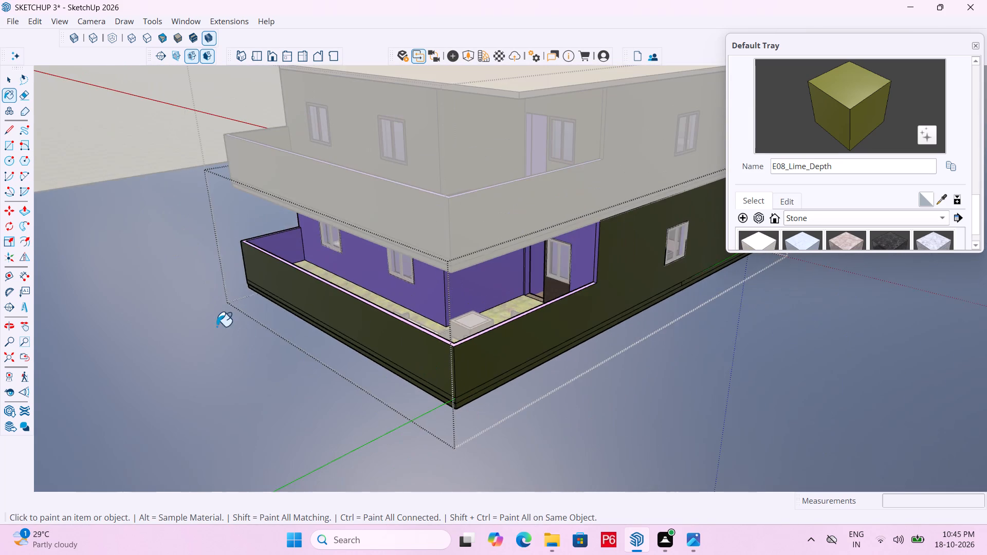
{"action": "middle_click_drag", "start_coordinate": [318, 371], "coordinate": [673, 379]}
{"action": "scroll", "coordinate": [650, 385], "scroll_direction": "up", "scroll_amount": 1}
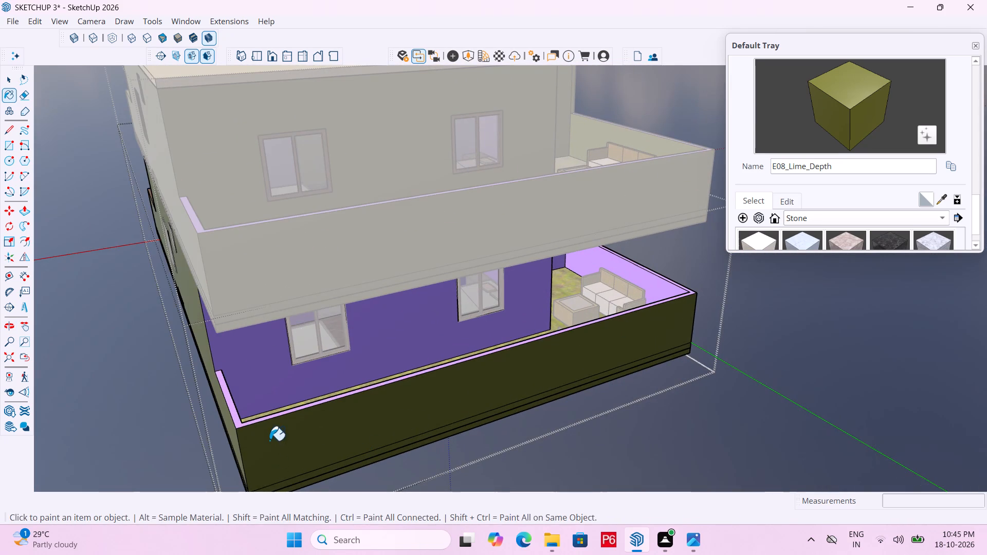
{"action": "middle_click_drag", "start_coordinate": [273, 433], "coordinate": [346, 311]}
{"action": "scroll", "coordinate": [376, 322], "scroll_direction": "down", "scroll_amount": 6}
{"action": "key", "text": "space"}
{"action": "triple_click", "coordinate": [615, 410]}
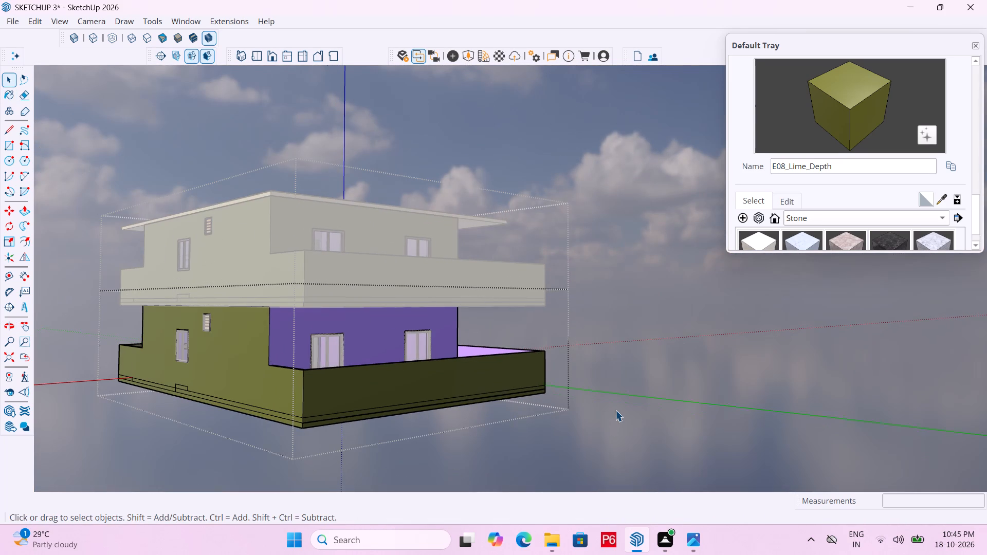
{"action": "double_click", "coordinate": [615, 410]}
Save the model.
{"action": "middle_click_drag", "start_coordinate": [392, 399], "coordinate": [325, 413], "text": "ctrl"}
{"action": "key", "text": "ctrl+s"}
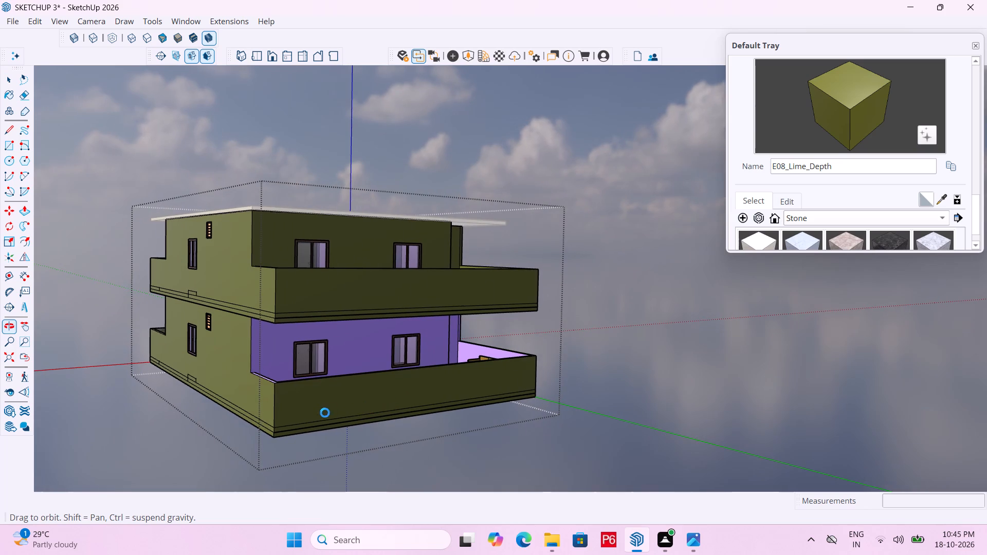
{"action": "middle_click_drag", "start_coordinate": [325, 413], "coordinate": [323, 413], "text": "ctrl"}
{"action": "key", "text": "ctrl+s"}
{"action": "key", "text": "ctrl+s"}
{"action": "key", "text": "ctrl+s"}
{"action": "key", "text": "space"}
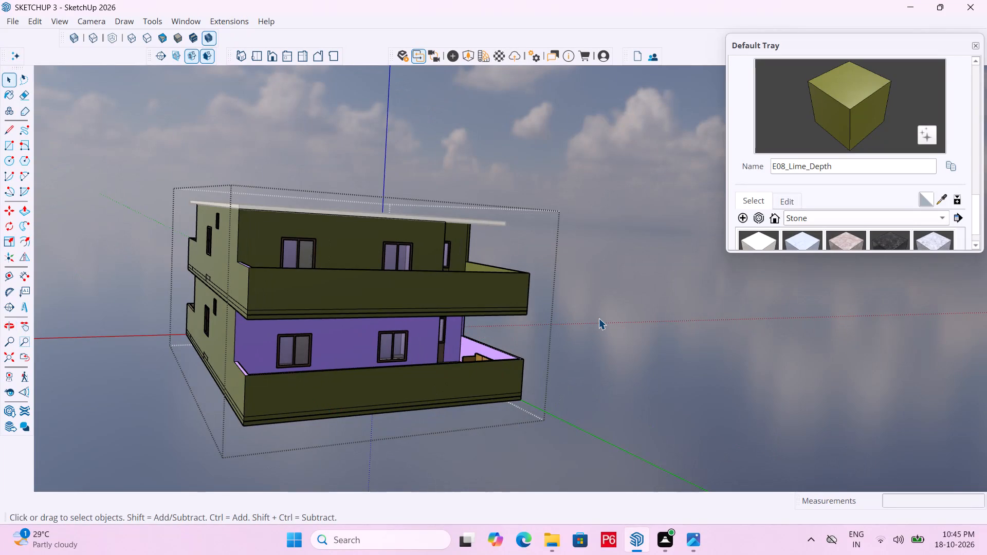
Examine the rear facade and furnished balconies of both storeys for remaining unpainted exterior walls.
{"action": "left_click", "coordinate": [598, 318]}
{"action": "key", "text": "space"}
{"action": "middle_click_drag", "start_coordinate": [384, 237], "coordinate": [193, 265]}
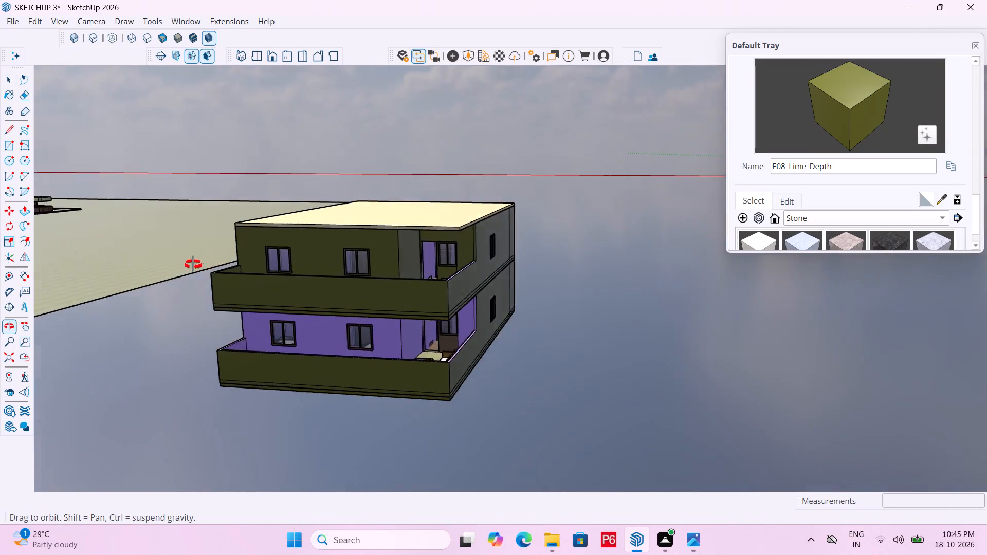
{"action": "middle_click_drag", "start_coordinate": [193, 265], "coordinate": [223, 269]}
{"action": "middle_click_drag", "start_coordinate": [363, 298], "coordinate": [254, 234]}
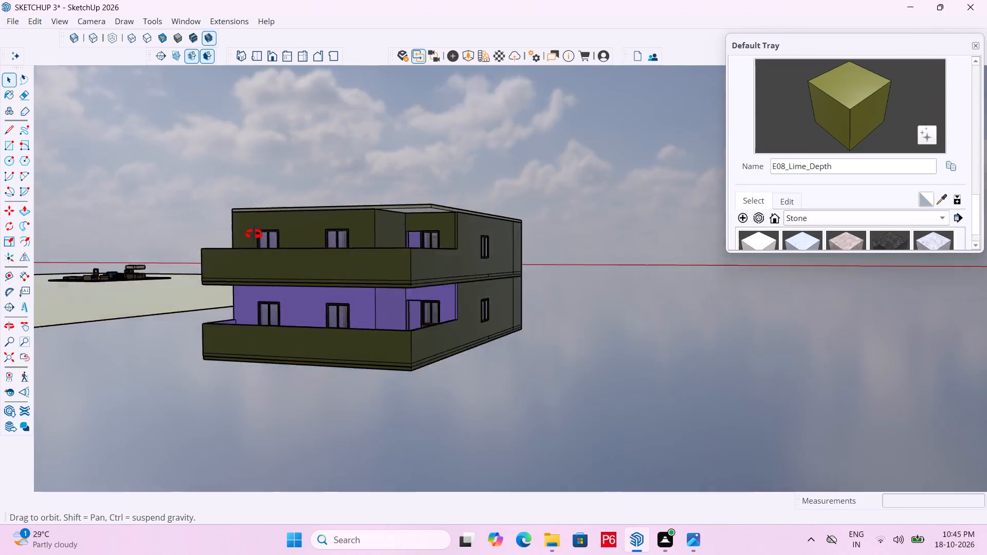
{"action": "middle_click_drag", "start_coordinate": [254, 234], "coordinate": [275, 373]}
{"action": "scroll", "coordinate": [406, 332], "scroll_direction": "up", "scroll_amount": 11}
{"action": "middle_click_drag", "start_coordinate": [413, 192], "coordinate": [420, 177]}
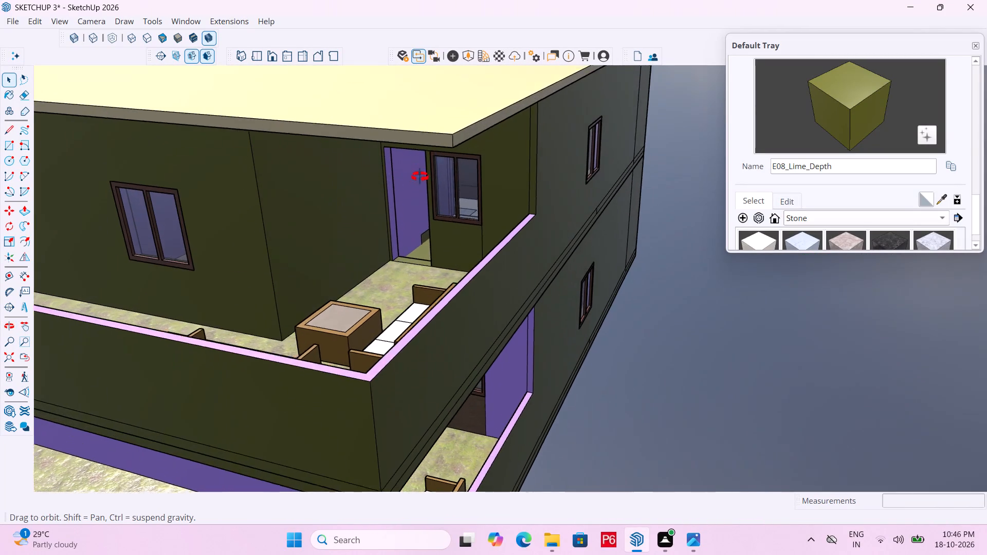
{"action": "middle_click_drag", "start_coordinate": [420, 177], "coordinate": [200, 201]}
{"action": "scroll", "coordinate": [429, 141], "scroll_direction": "up", "scroll_amount": 1}
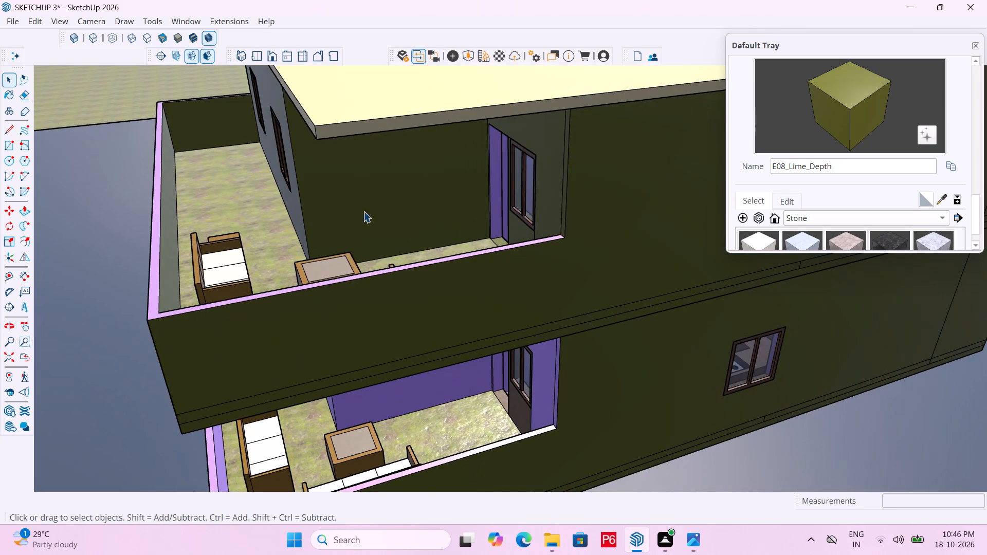
{"action": "scroll", "coordinate": [454, 206], "scroll_direction": "down", "scroll_amount": 5}
{"action": "middle_click_drag", "start_coordinate": [315, 287], "coordinate": [590, 192]}
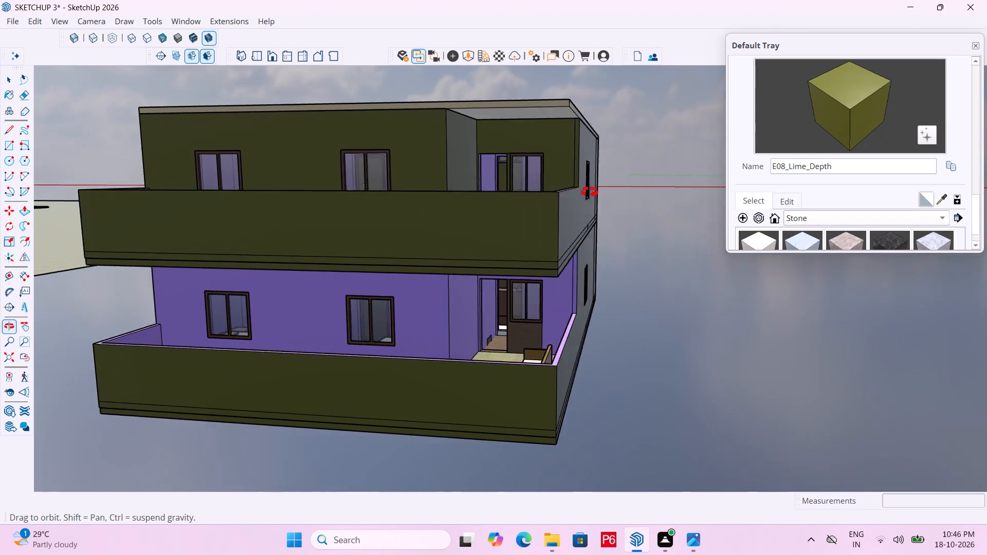
{"action": "middle_click_drag", "start_coordinate": [590, 192], "coordinate": [647, 186]}
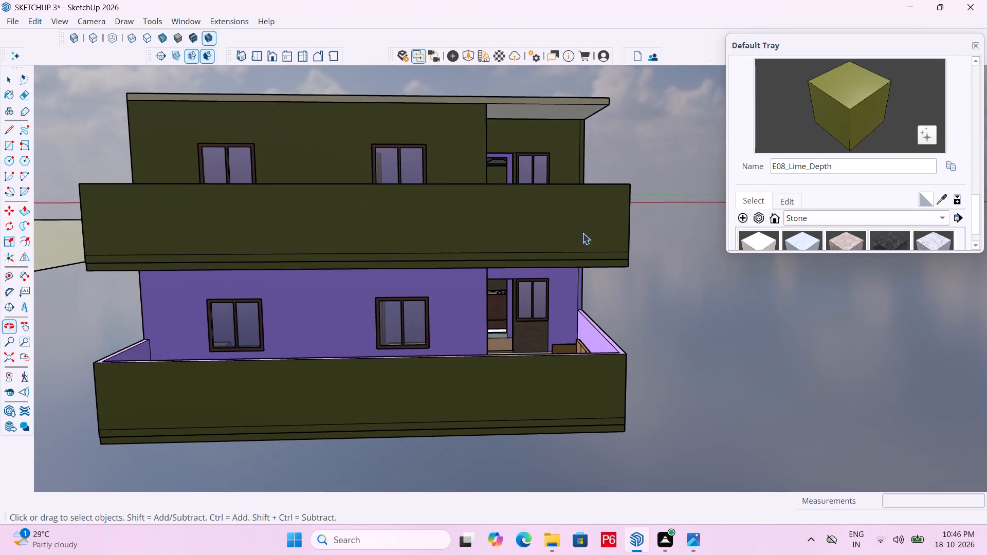
Examine the ground-storey kitchen's hob, counter and cabinets through the rear balcony door.
{"action": "scroll", "coordinate": [460, 386], "scroll_direction": "up", "scroll_amount": 11}
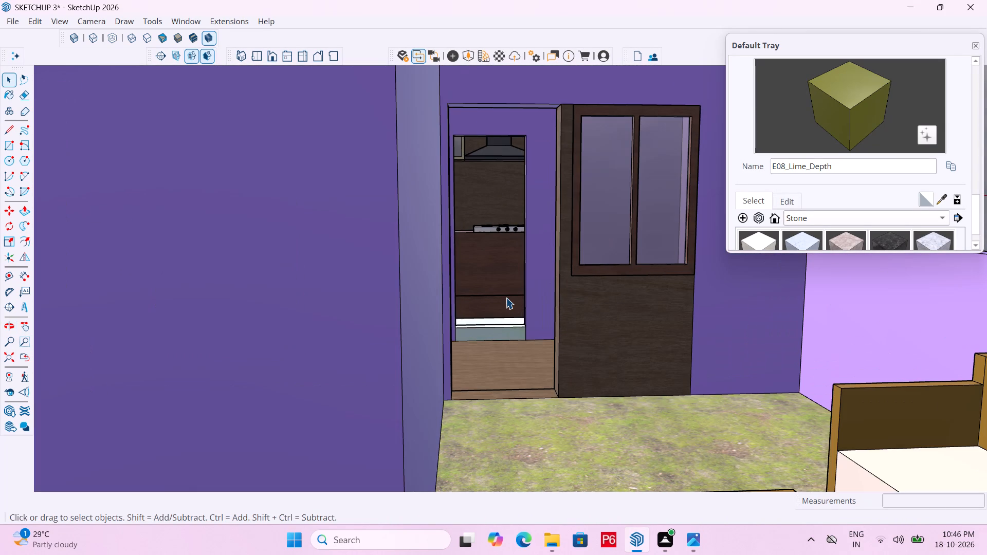
{"action": "scroll", "coordinate": [498, 237], "scroll_direction": "up", "scroll_amount": 11}
{"action": "scroll", "coordinate": [508, 188], "scroll_direction": "up", "scroll_amount": 4}
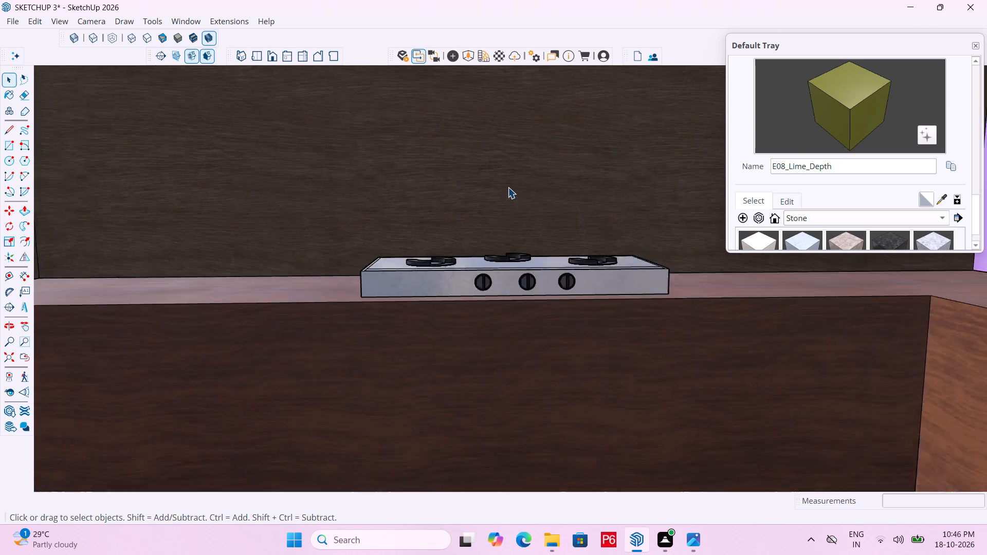
{"action": "scroll", "coordinate": [508, 187], "scroll_direction": "up", "scroll_amount": 1}
{"action": "middle_click_drag", "start_coordinate": [511, 191], "coordinate": [666, 297]}
{"action": "scroll", "coordinate": [519, 208], "scroll_direction": "down", "scroll_amount": 1}
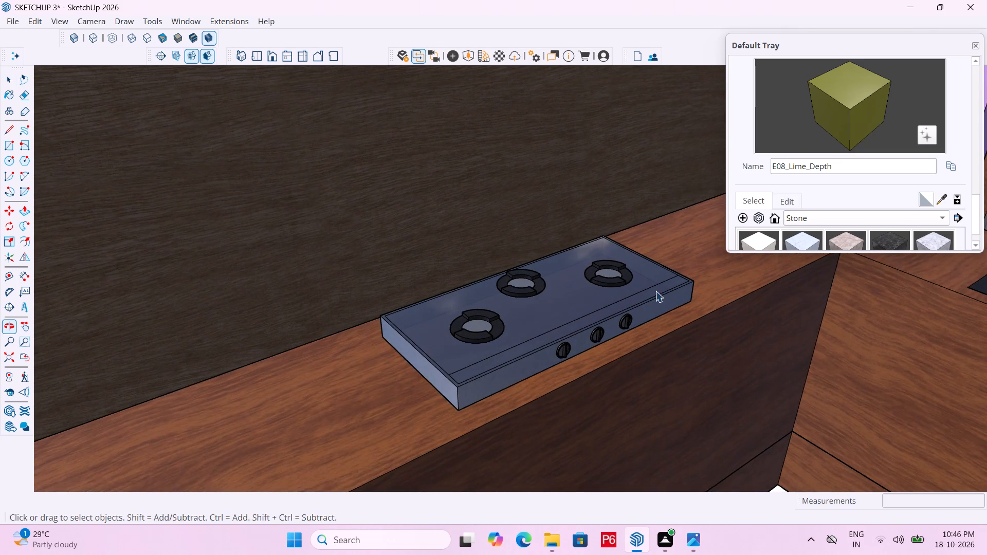
{"action": "scroll", "coordinate": [427, 273], "scroll_direction": "down", "scroll_amount": 6}
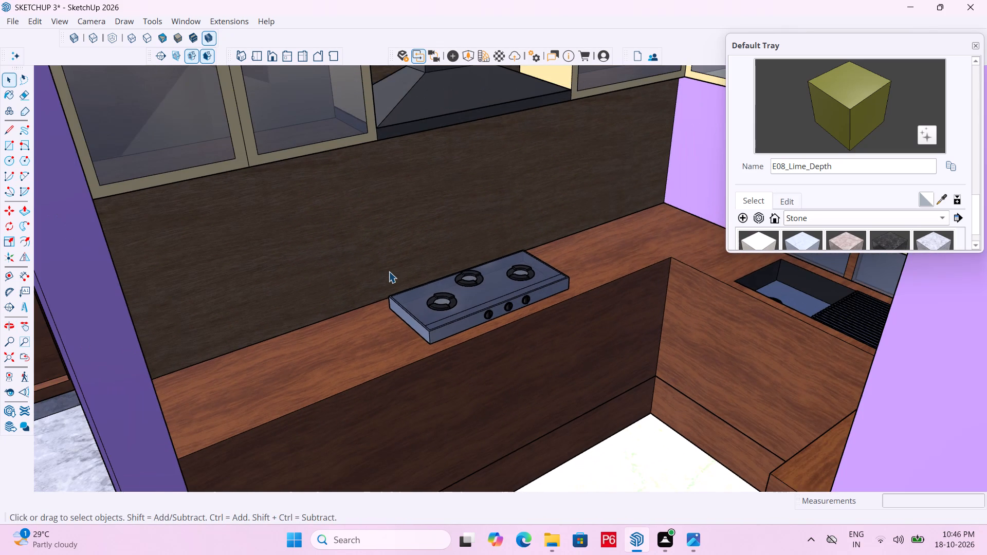
{"action": "scroll", "coordinate": [389, 271], "scroll_direction": "down", "scroll_amount": 1}
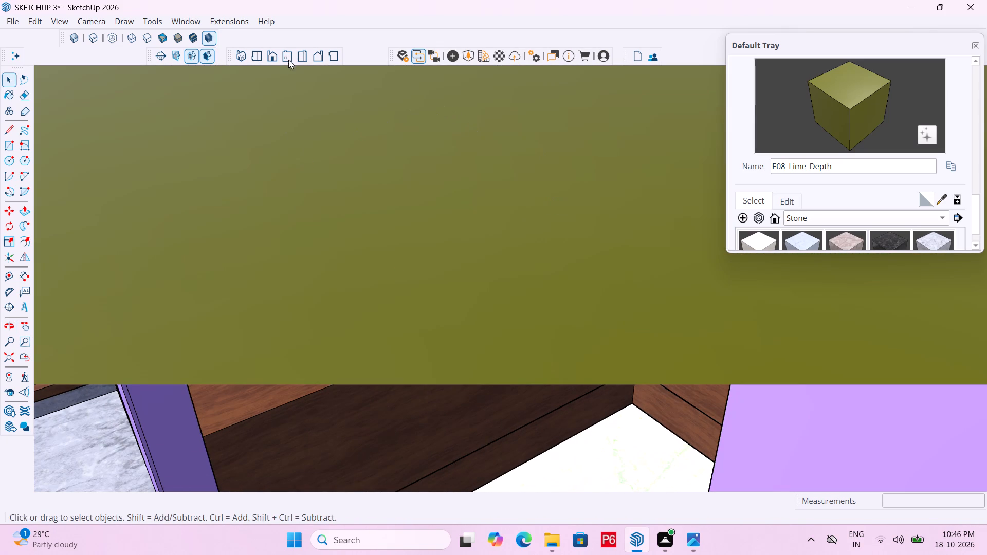
Show the whole house from above its front corner and save the model.
{"action": "left_click", "coordinate": [255, 57]}
{"action": "scroll", "coordinate": [252, 253], "scroll_direction": "down", "scroll_amount": 13}
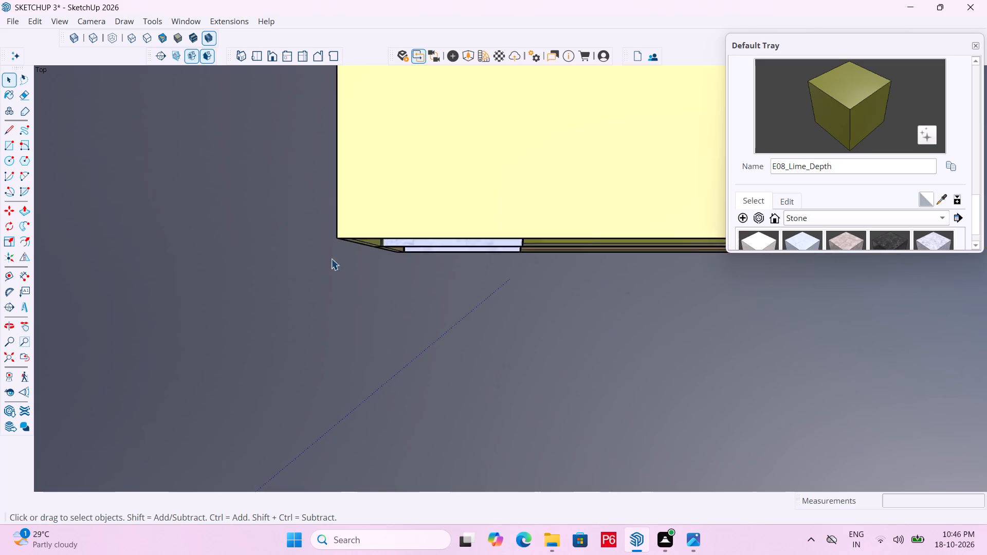
{"action": "scroll", "coordinate": [331, 258], "scroll_direction": "down", "scroll_amount": 6}
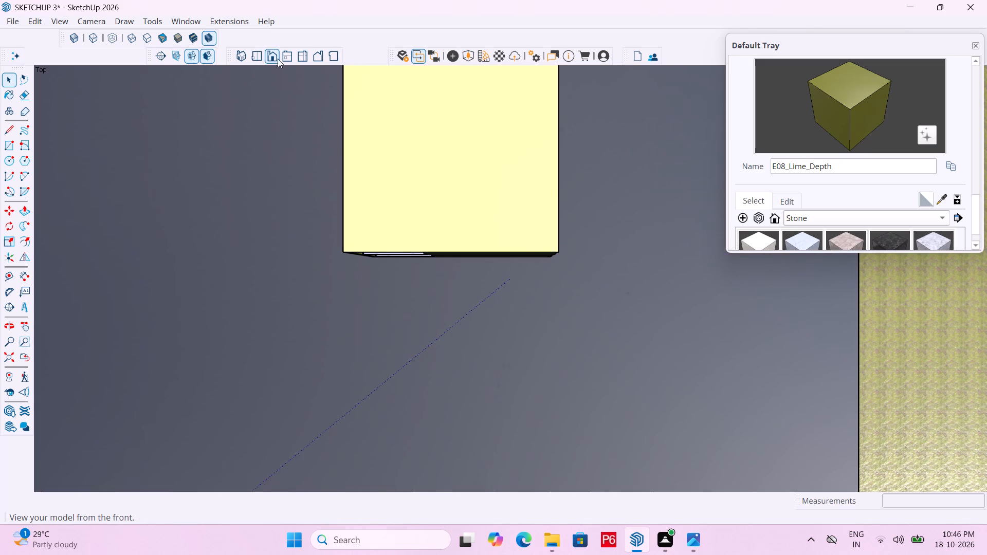
{"action": "left_click", "coordinate": [269, 61]}
{"action": "scroll", "coordinate": [308, 230], "scroll_direction": "down", "scroll_amount": 4}
{"action": "middle_click_drag", "start_coordinate": [506, 232], "coordinate": [444, 388]}
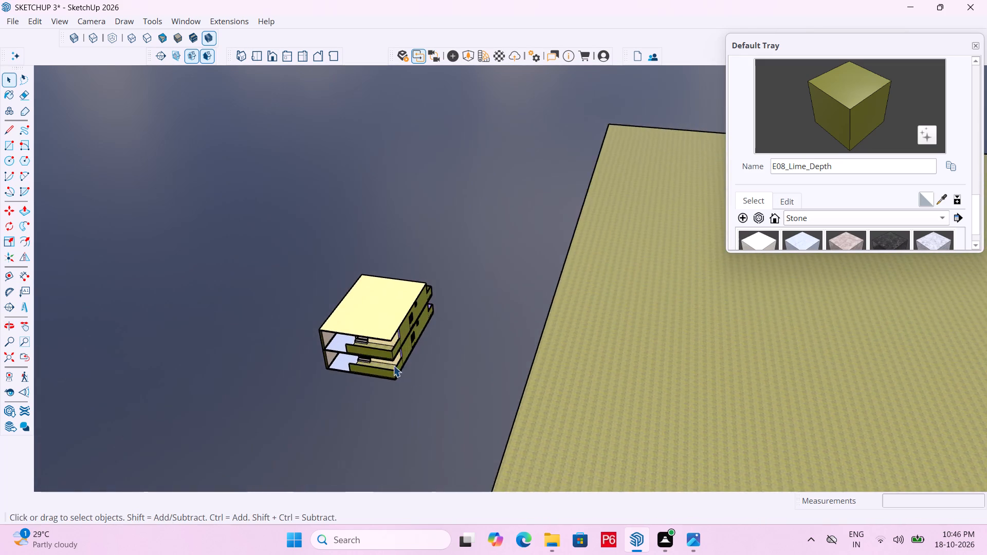
{"action": "scroll", "coordinate": [379, 353], "scroll_direction": "up", "scroll_amount": 4}
{"action": "middle_click_drag", "start_coordinate": [362, 346], "coordinate": [249, 307]}
{"action": "key", "text": "ctrl+s"}
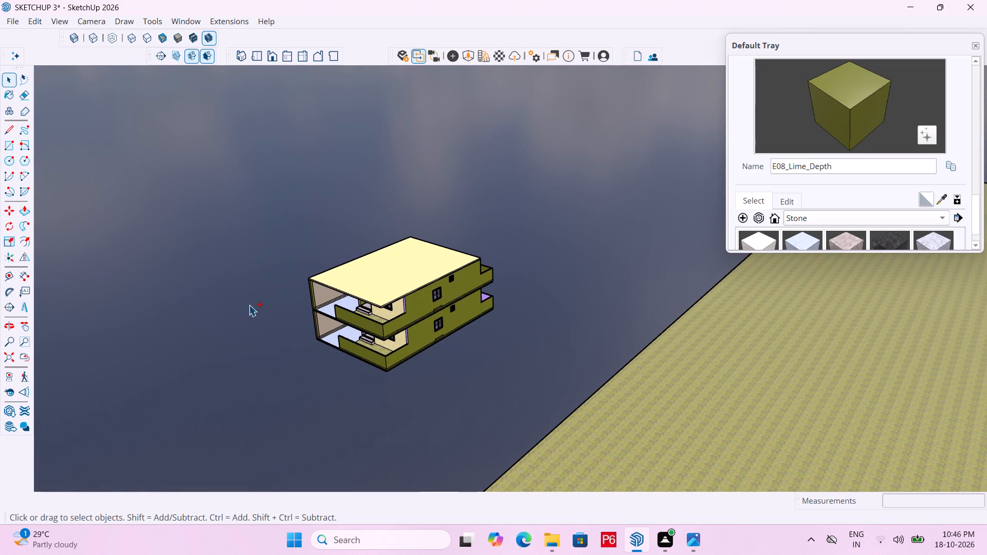
{"action": "key", "text": "ctrl+s"}
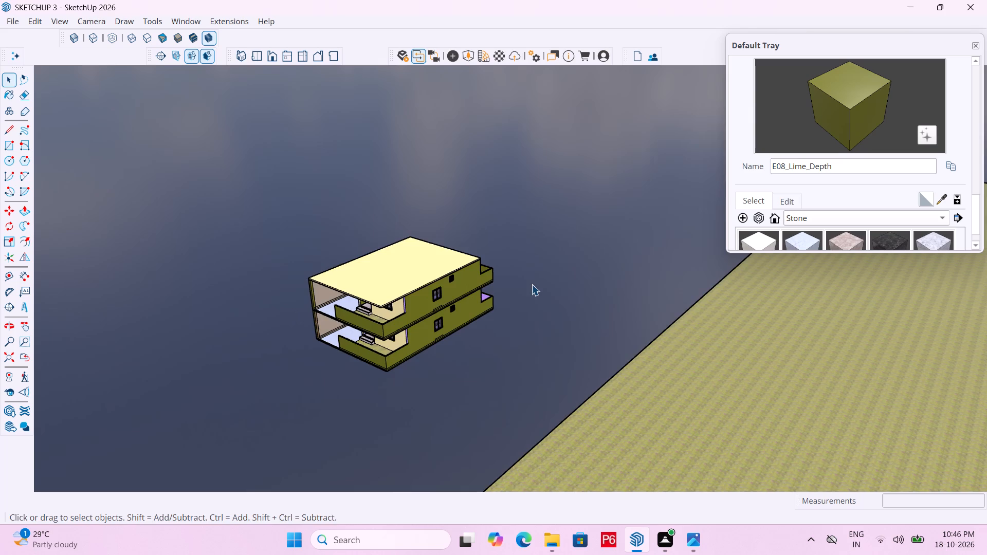
Examine the two-storey house's exterior from all sides.
{"action": "middle_click_drag", "start_coordinate": [530, 284], "coordinate": [377, 291]}
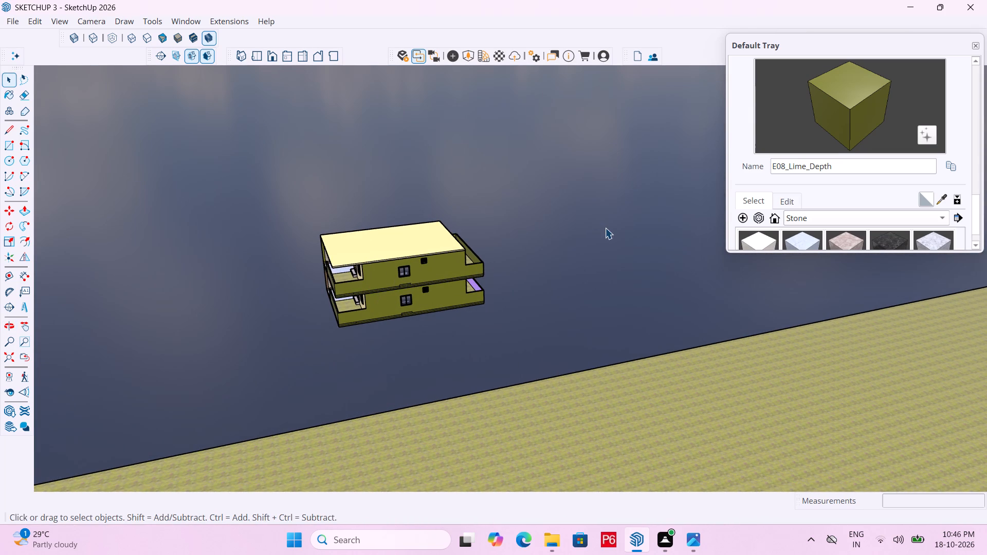
{"action": "middle_click_drag", "start_coordinate": [516, 236], "coordinate": [172, 235]}
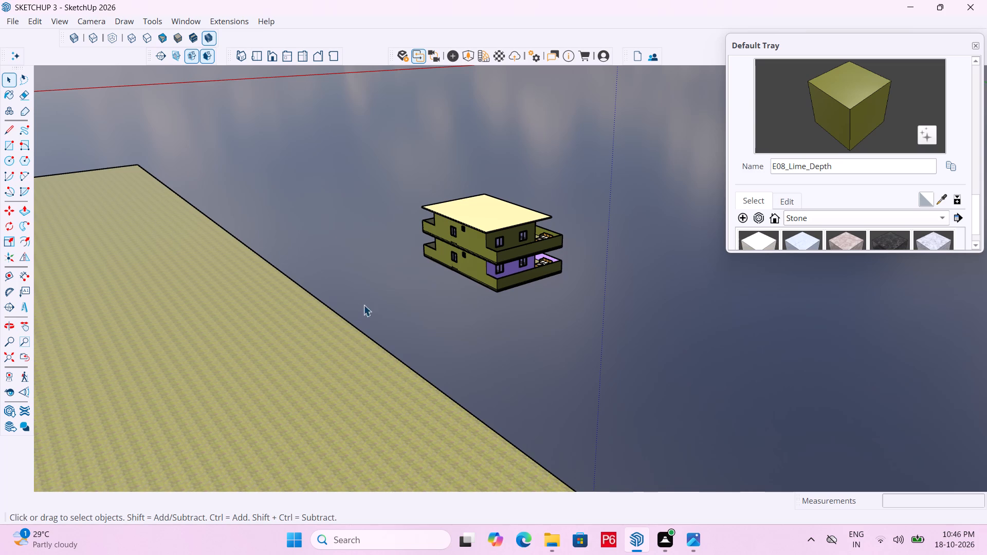
{"action": "middle_click_drag", "start_coordinate": [433, 270], "coordinate": [584, 307]}
{"action": "scroll", "coordinate": [582, 286], "scroll_direction": "up", "scroll_amount": 5}
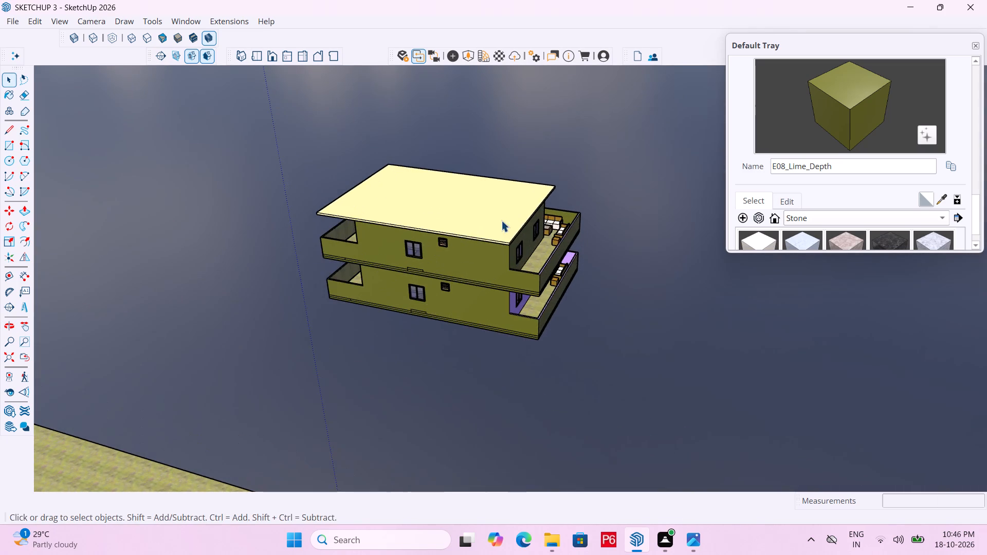
{"action": "middle_click_drag", "start_coordinate": [522, 234], "coordinate": [754, 279]}
{"action": "middle_click_drag", "start_coordinate": [342, 307], "coordinate": [648, 196]}
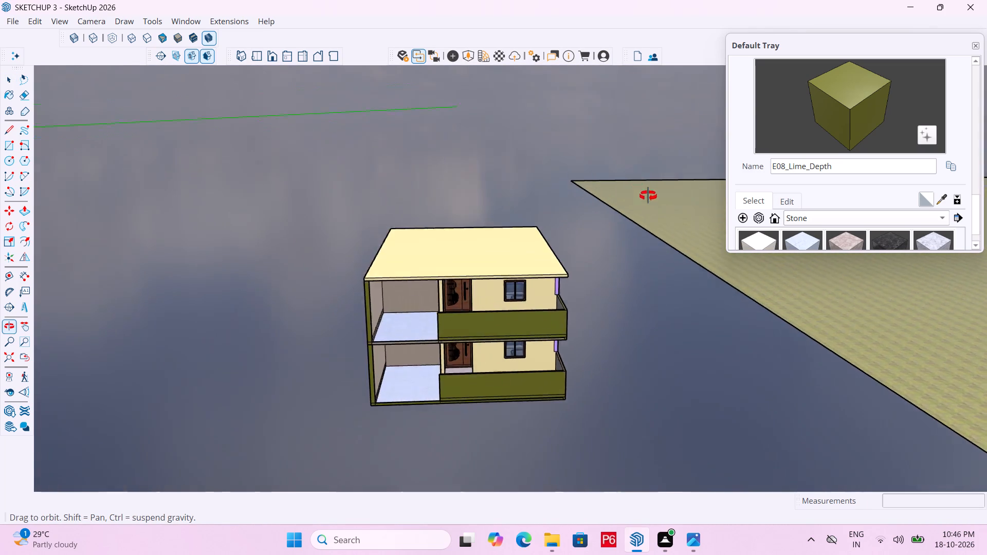
{"action": "middle_click_drag", "start_coordinate": [648, 196], "coordinate": [438, 220]}
Draw a 6 inch by 35 foot rectangle along the roof slab's front edge, starting at its front corner.
{"action": "scroll", "coordinate": [438, 220], "scroll_direction": "up", "scroll_amount": 4}
{"action": "middle_click_drag", "start_coordinate": [340, 254], "coordinate": [340, 332]}
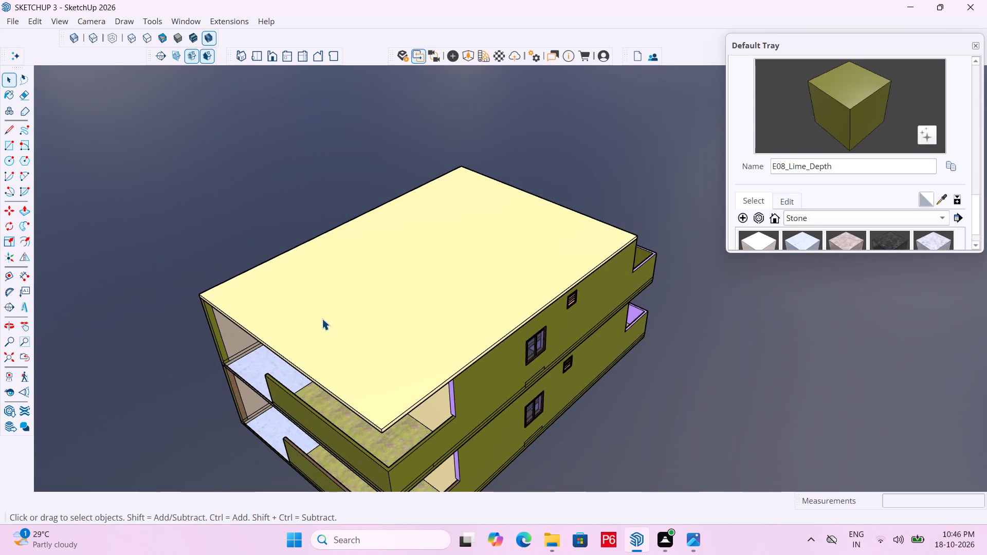
{"action": "key", "text": "r"}
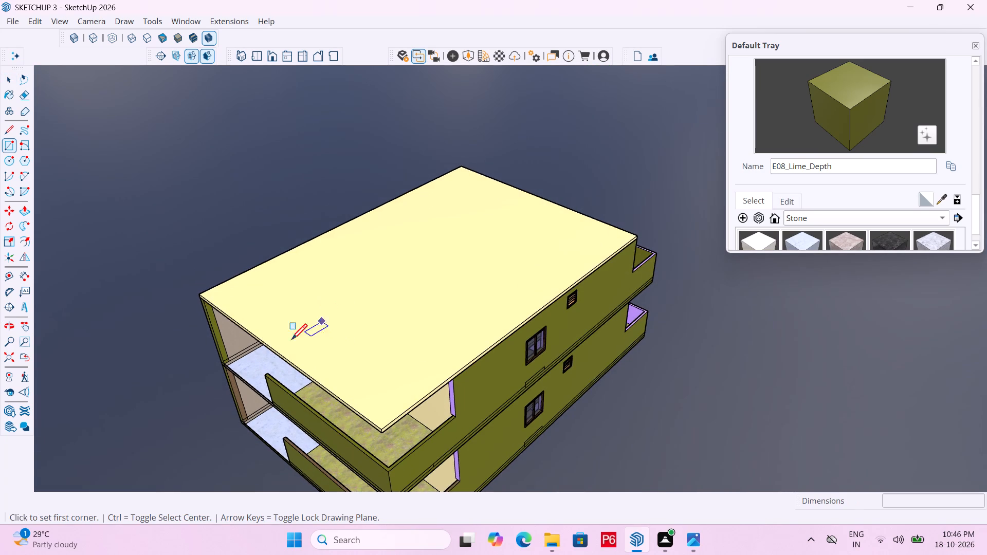
{"action": "scroll", "coordinate": [239, 323], "scroll_direction": "up", "scroll_amount": 10}
{"action": "left_click", "coordinate": [180, 281]}
{"action": "scroll", "coordinate": [304, 284], "scroll_direction": "down", "scroll_amount": 7}
{"action": "scroll", "coordinate": [480, 442], "scroll_direction": "up", "scroll_amount": 5}
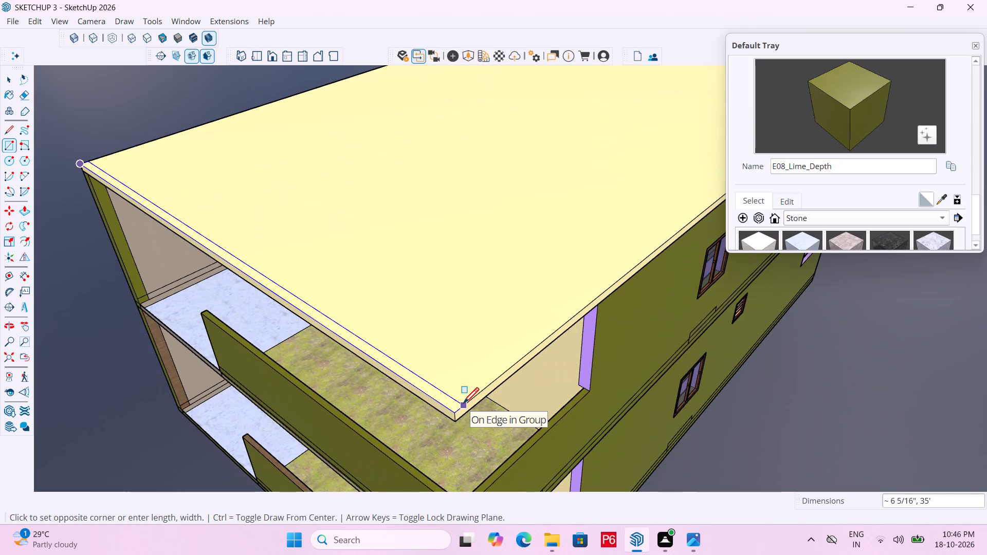
{"action": "type", "text": "6\",35'"}
{"action": "key", "text": "Return"}
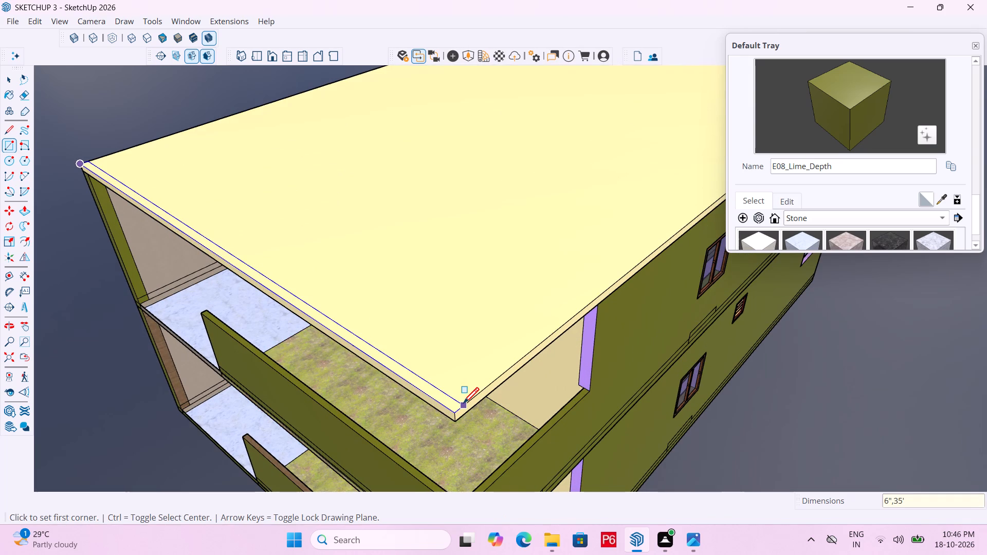
{"action": "scroll", "coordinate": [352, 336], "scroll_direction": "down", "scroll_amount": 4}
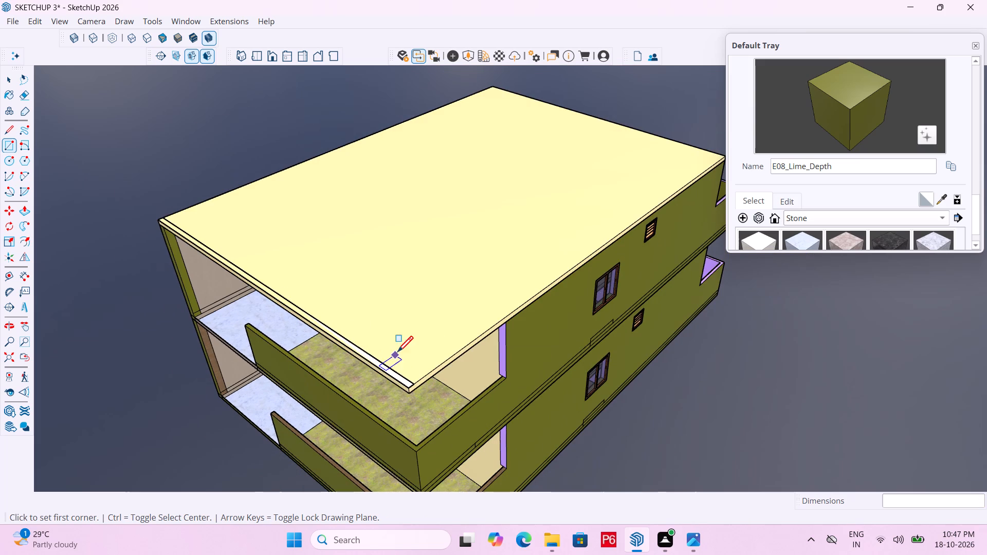
{"action": "key", "text": "space"}
Group the narrow strip drawn along the roof's front edge, including its face and bounding edges.
{"action": "scroll", "coordinate": [398, 366], "scroll_direction": "up", "scroll_amount": 6}
{"action": "left_click", "coordinate": [396, 387]}
{"action": "triple_click", "coordinate": [396, 387]}
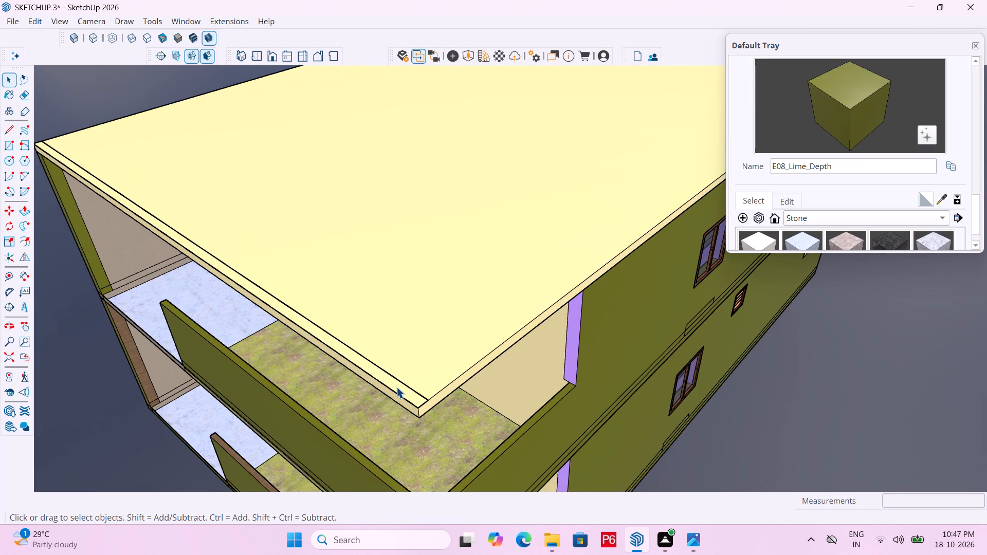
{"action": "left_click", "coordinate": [397, 387]}
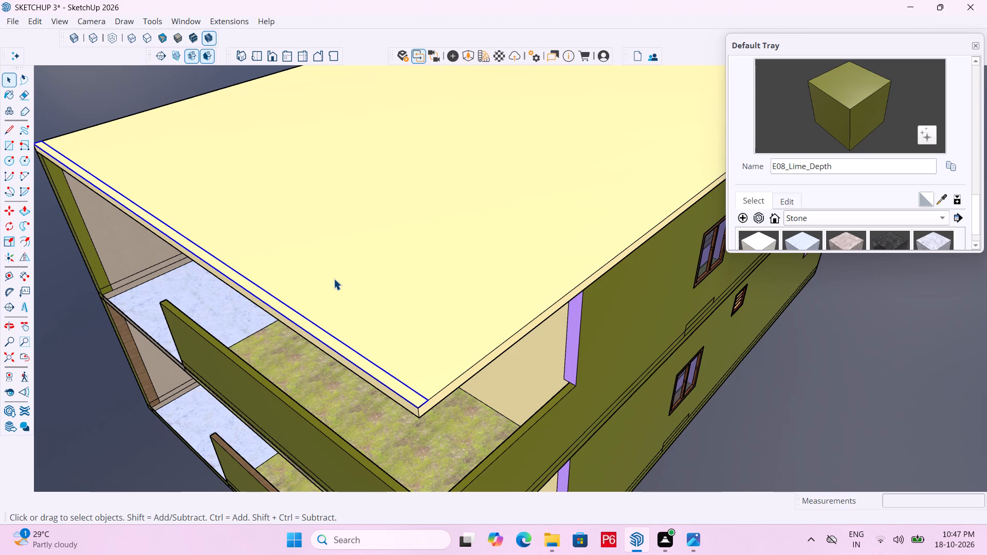
{"action": "scroll", "coordinate": [376, 372], "scroll_direction": "up", "scroll_amount": 3}
{"action": "double_click", "coordinate": [380, 372]}
{"action": "right_click", "coordinate": [380, 372]}
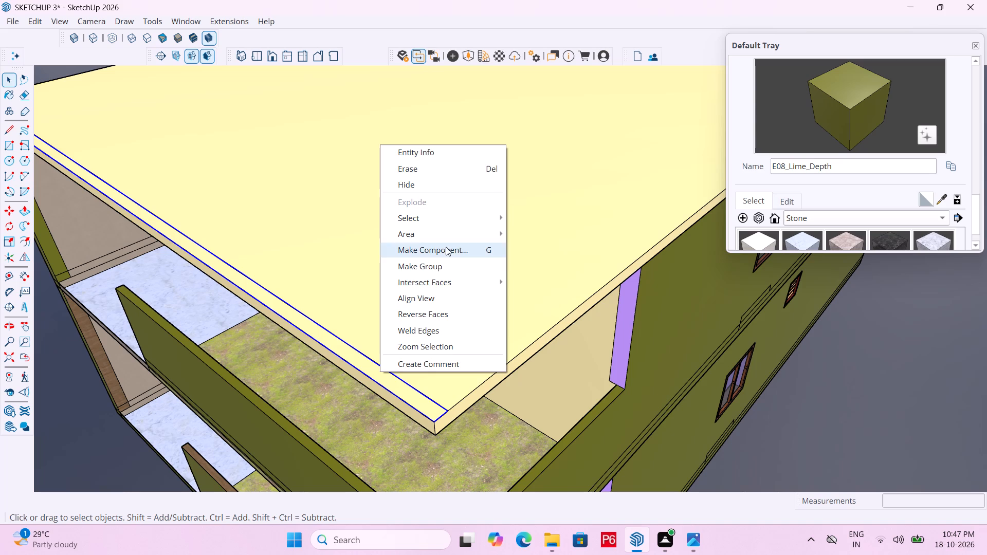
{"action": "left_click", "coordinate": [433, 270]}
{"action": "key", "text": "space"}
Inside the strip's group, extrude its face 4 feet upward to form the front parapet, and save the model.
{"action": "double_click", "coordinate": [419, 398]}
{"action": "left_click", "coordinate": [413, 397]}
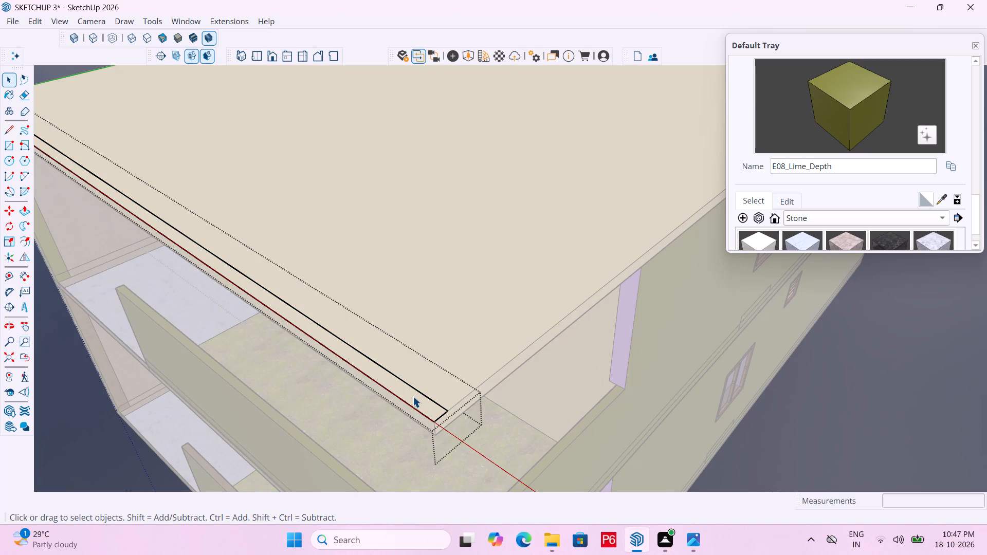
{"action": "key", "text": "p"}
{"action": "left_click", "coordinate": [413, 396]}
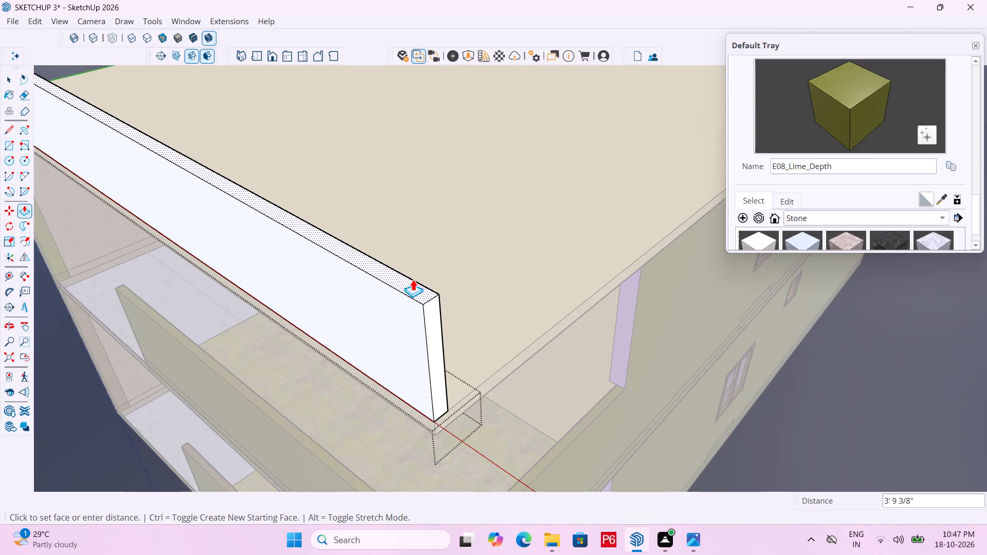
{"action": "type", "text": "4'"}
{"action": "key", "text": "Return"}
{"action": "scroll", "coordinate": [389, 267], "scroll_direction": "down", "scroll_amount": 5}
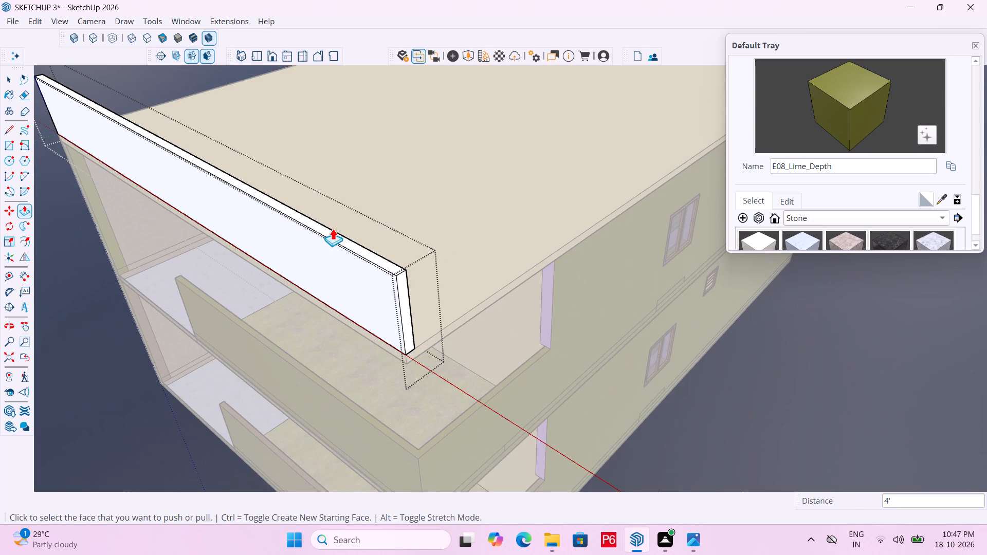
{"action": "key", "text": "space"}
{"action": "left_click", "coordinate": [761, 396]}
{"action": "left_click", "coordinate": [756, 406]}
{"action": "middle_click_drag", "start_coordinate": [493, 308], "coordinate": [409, 283]}
{"action": "key", "text": "ctrl+s"}
{"action": "key", "text": "ctrl+s"}
Thin the front roof parapet by pushing its inner face in 1 inch inside its group.
{"action": "middle_click_drag", "start_coordinate": [341, 253], "coordinate": [153, 242]}
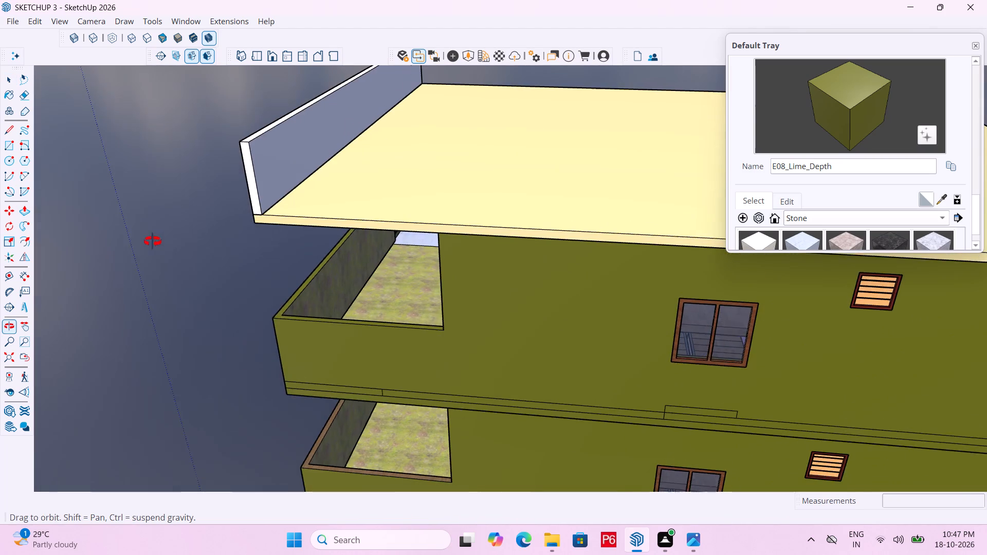
{"action": "middle_click_drag", "start_coordinate": [153, 242], "coordinate": [155, 242]}
{"action": "scroll", "coordinate": [260, 173], "scroll_direction": "up", "scroll_amount": 4}
{"action": "double_click", "coordinate": [267, 169]}
{"action": "left_click", "coordinate": [273, 161]}
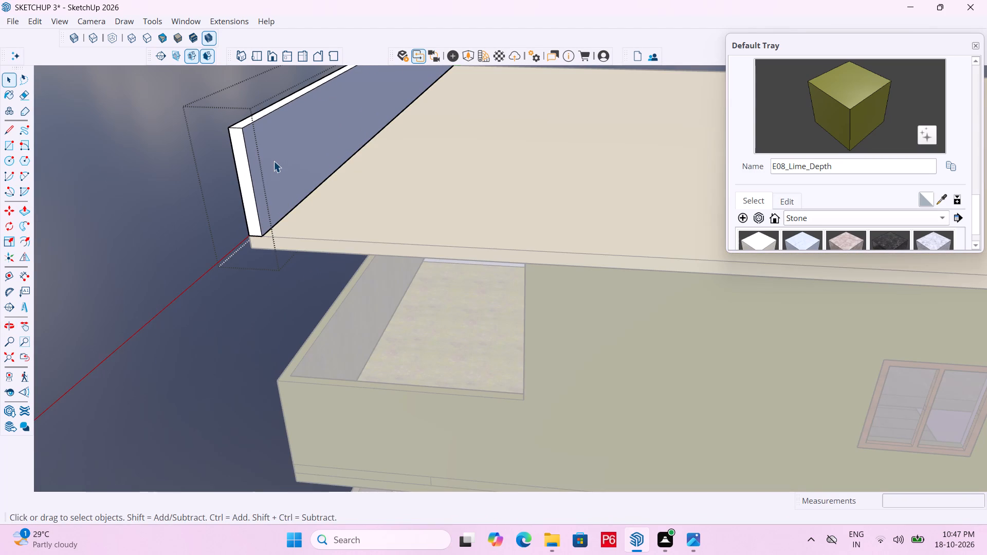
{"action": "key", "text": "BackSpace"}
{"action": "left_click", "coordinate": [273, 161]}
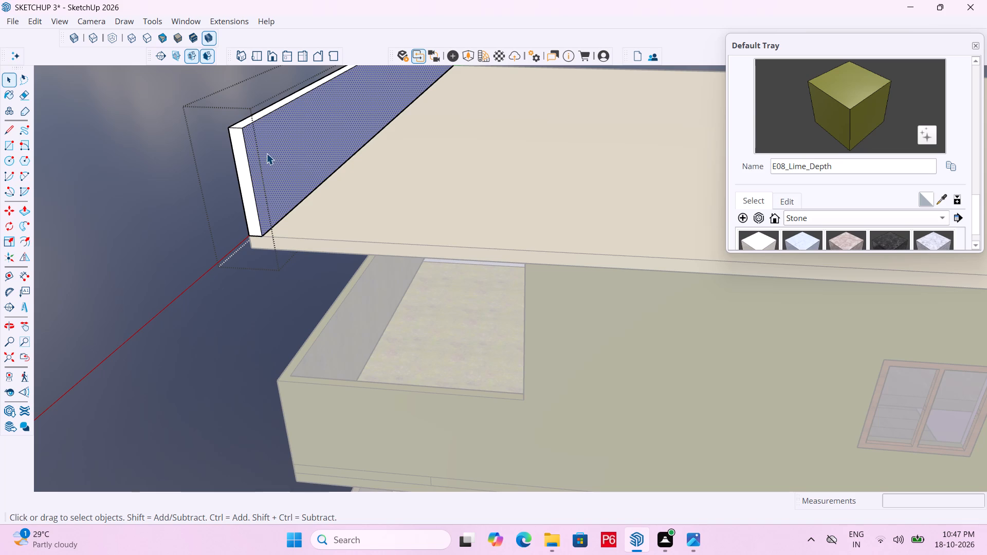
{"action": "key", "text": "p"}
{"action": "left_click", "coordinate": [271, 157]}
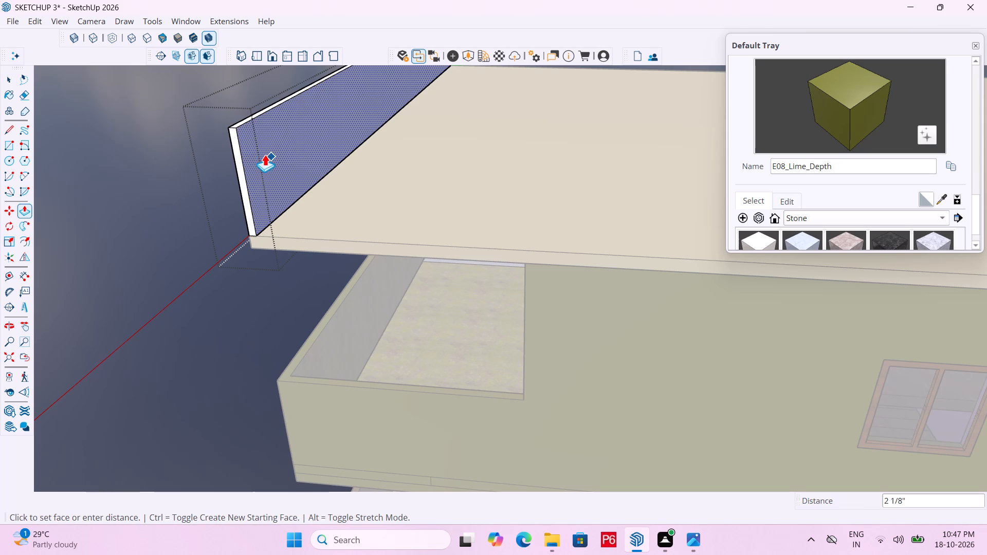
{"action": "type", "text": "1\""}
{"action": "key", "text": "Return"}
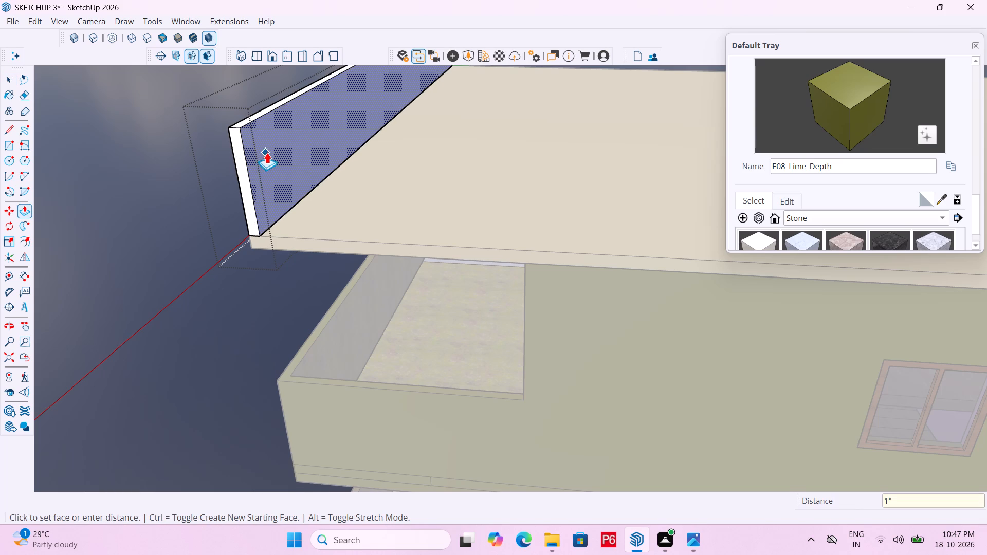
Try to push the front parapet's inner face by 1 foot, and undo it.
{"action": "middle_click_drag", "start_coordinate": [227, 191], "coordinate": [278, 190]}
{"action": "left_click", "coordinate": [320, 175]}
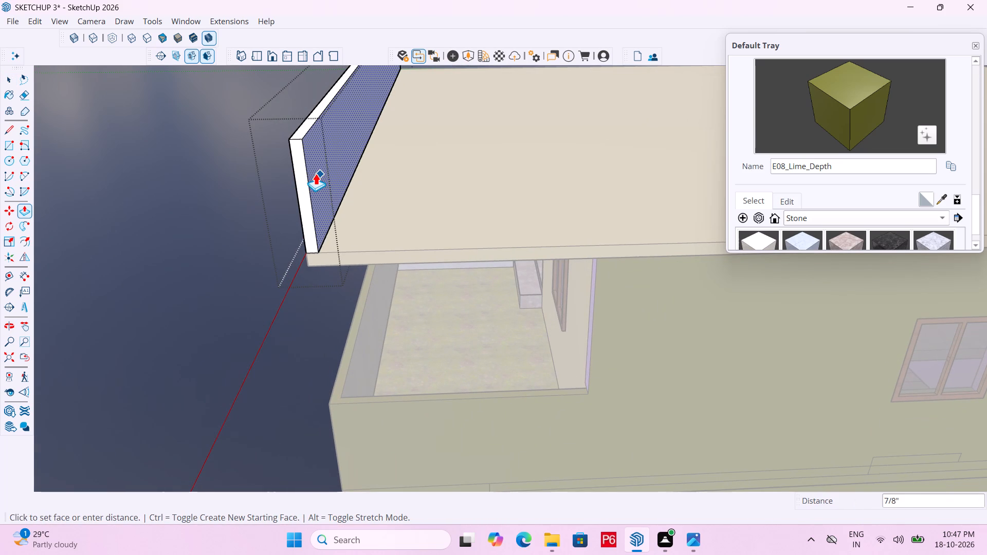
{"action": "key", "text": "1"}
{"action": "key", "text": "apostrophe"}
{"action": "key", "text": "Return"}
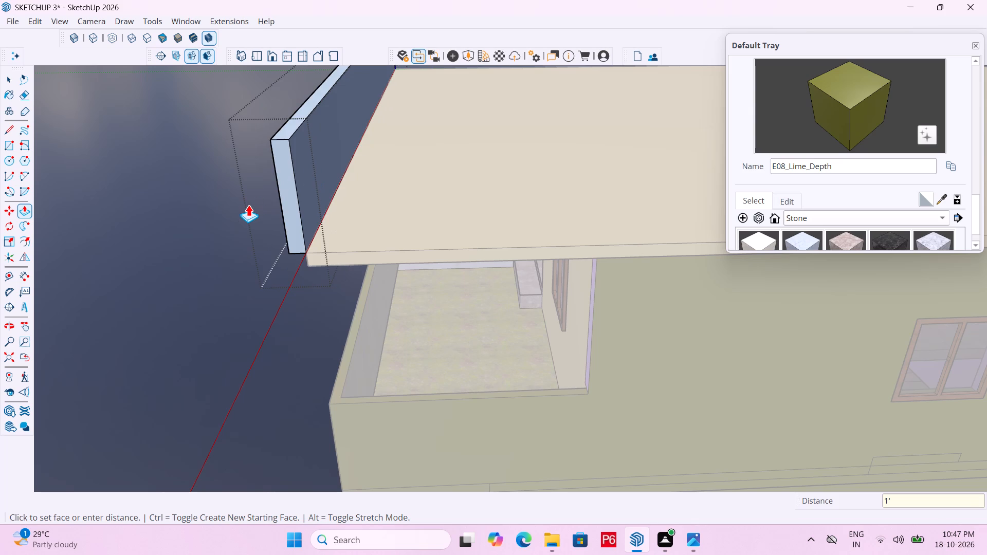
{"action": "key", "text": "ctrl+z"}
Push the front parapet's inner face in by another 1 inch and leave the group.
{"action": "left_click", "coordinate": [323, 187]}
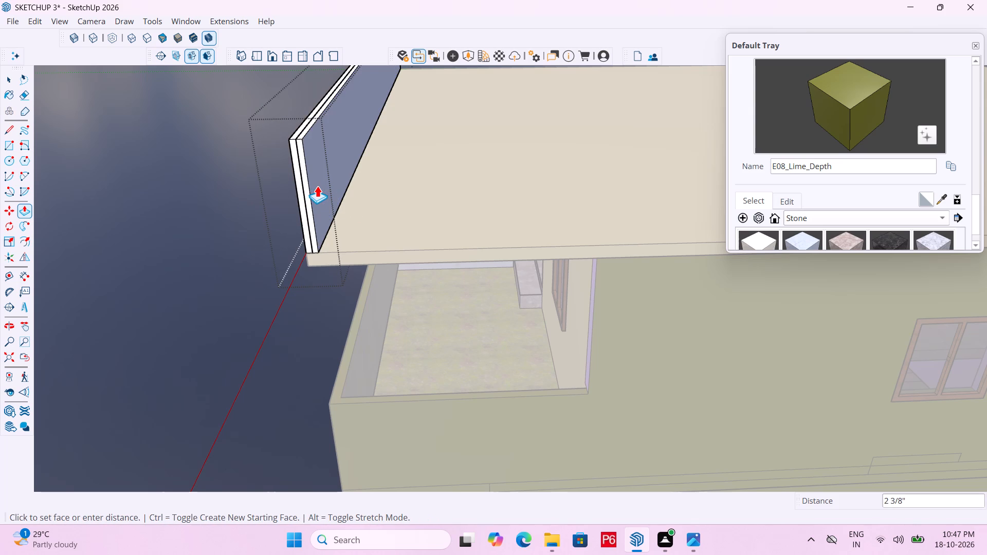
{"action": "type", "text": "1\""}
{"action": "key", "text": "Return"}
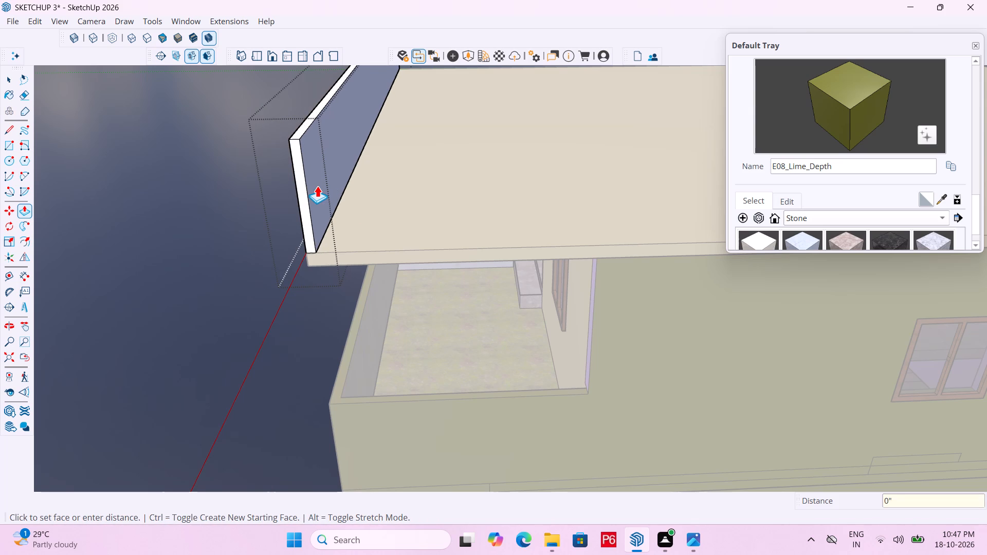
{"action": "scroll", "coordinate": [258, 213], "scroll_direction": "down", "scroll_amount": 1}
{"action": "middle_click_drag", "start_coordinate": [258, 213], "coordinate": [337, 210]}
{"action": "key", "text": "space"}
{"action": "left_click", "coordinate": [275, 209]}
Examine the front parapet's inner side and end at the roof corner, and save the model.
{"action": "middle_click_drag", "start_coordinate": [396, 187], "coordinate": [381, 187]}
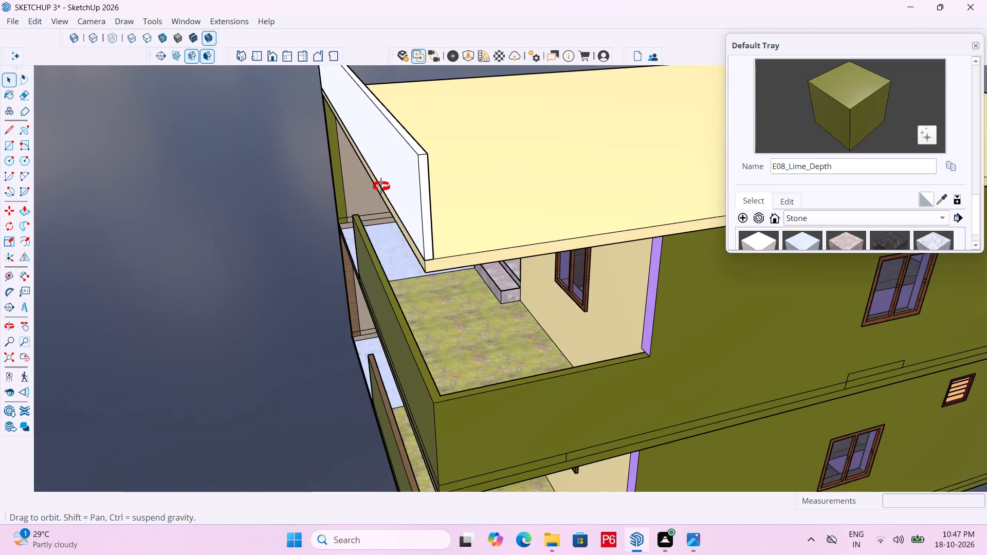
{"action": "middle_click_drag", "start_coordinate": [381, 187], "coordinate": [271, 209]}
{"action": "scroll", "coordinate": [307, 205], "scroll_direction": "up", "scroll_amount": 4}
{"action": "scroll", "coordinate": [314, 220], "scroll_direction": "down", "scroll_amount": 5}
{"action": "scroll", "coordinate": [354, 234], "scroll_direction": "down", "scroll_amount": 1}
{"action": "middle_click_drag", "start_coordinate": [362, 235], "coordinate": [375, 232]}
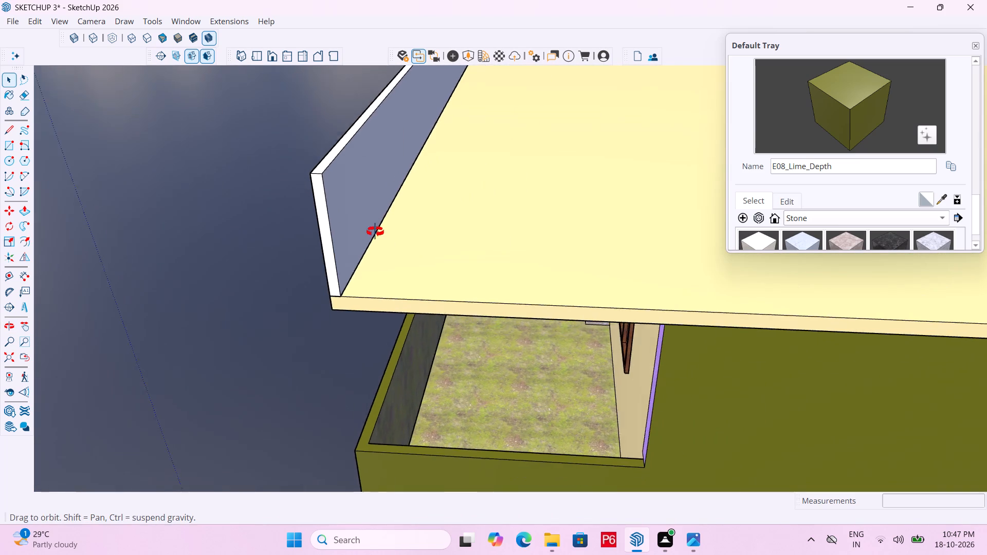
{"action": "middle_click_drag", "start_coordinate": [375, 232], "coordinate": [345, 128]}
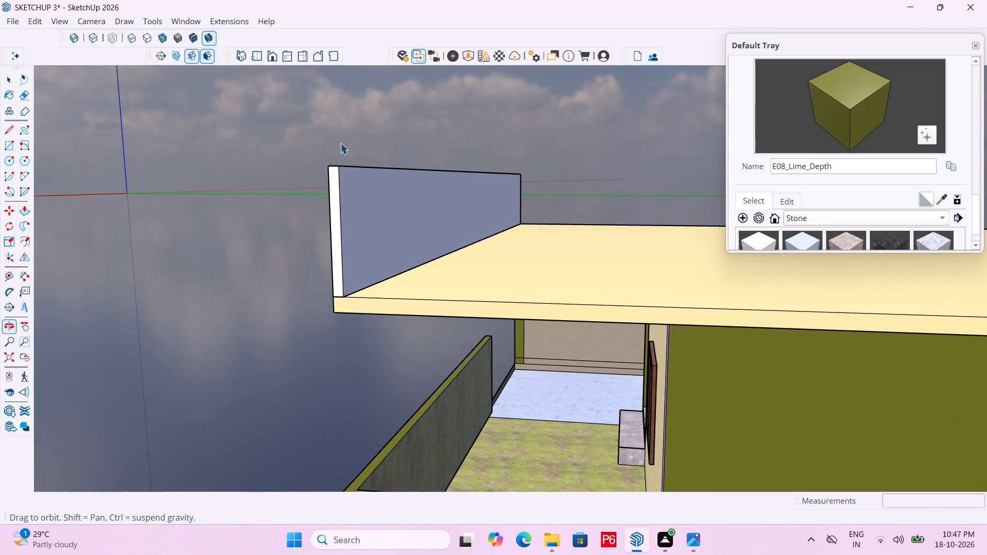
{"action": "scroll", "coordinate": [445, 311], "scroll_direction": "up", "scroll_amount": 7}
{"action": "scroll", "coordinate": [442, 347], "scroll_direction": "down", "scroll_amount": 11}
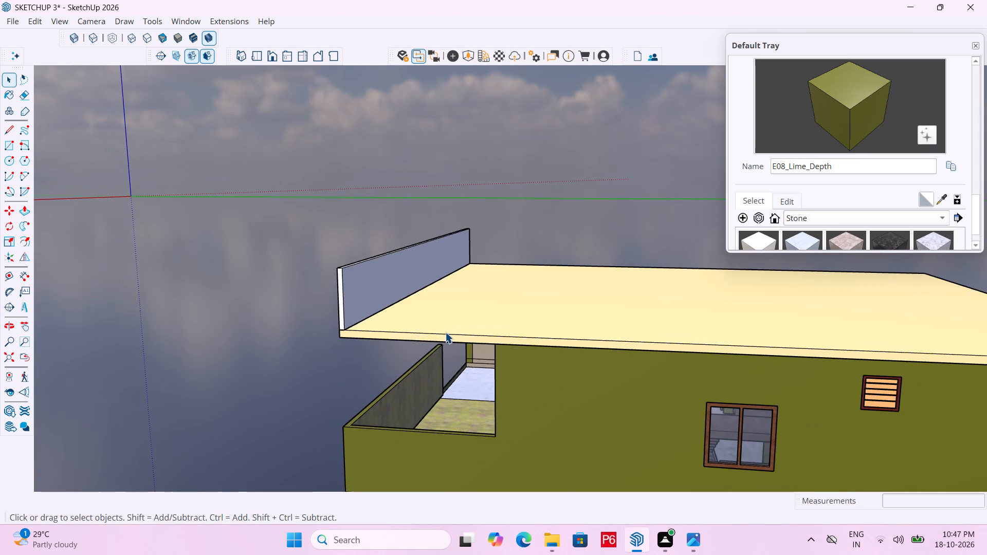
{"action": "key", "text": "ctrl+s"}
{"action": "key", "text": "ctrl+s"}
{"action": "key", "text": "ctrl+s"}
{"action": "key", "text": "ctrl+s"}
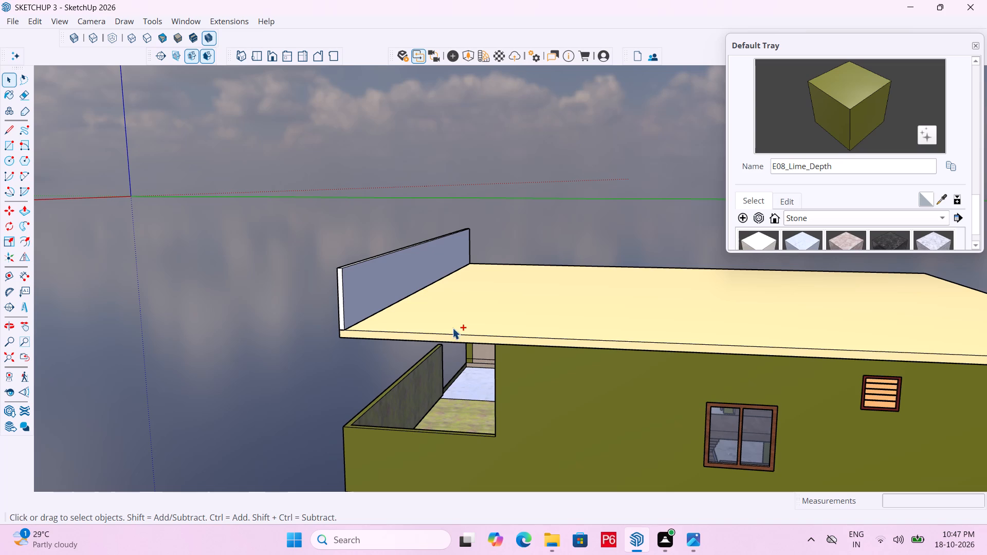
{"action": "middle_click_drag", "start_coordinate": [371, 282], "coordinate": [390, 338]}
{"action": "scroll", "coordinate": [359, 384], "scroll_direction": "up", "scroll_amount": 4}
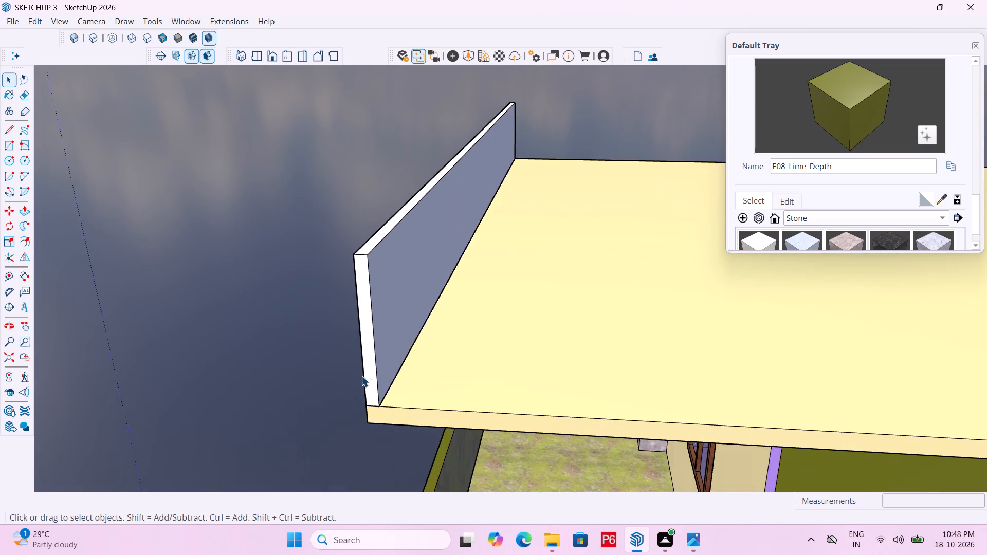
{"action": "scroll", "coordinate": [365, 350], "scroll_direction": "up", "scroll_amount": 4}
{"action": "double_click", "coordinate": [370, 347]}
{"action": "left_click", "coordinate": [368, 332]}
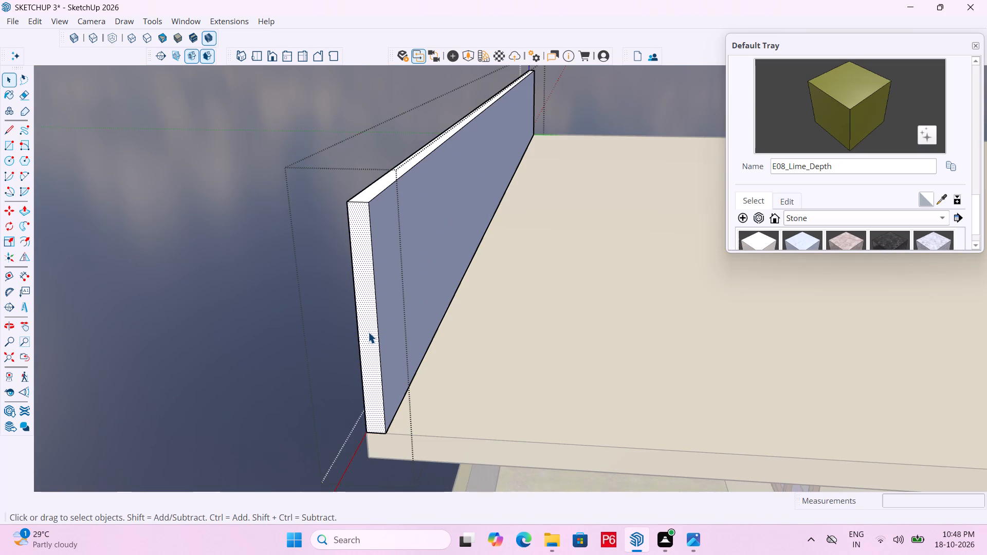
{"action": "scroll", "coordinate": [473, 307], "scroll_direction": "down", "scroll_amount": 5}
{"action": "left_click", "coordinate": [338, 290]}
Sample the roof slab's D02_Buttercup_Glow1 material and paint the front parapet with it.
{"action": "middle_click_drag", "start_coordinate": [370, 297], "coordinate": [470, 305]}
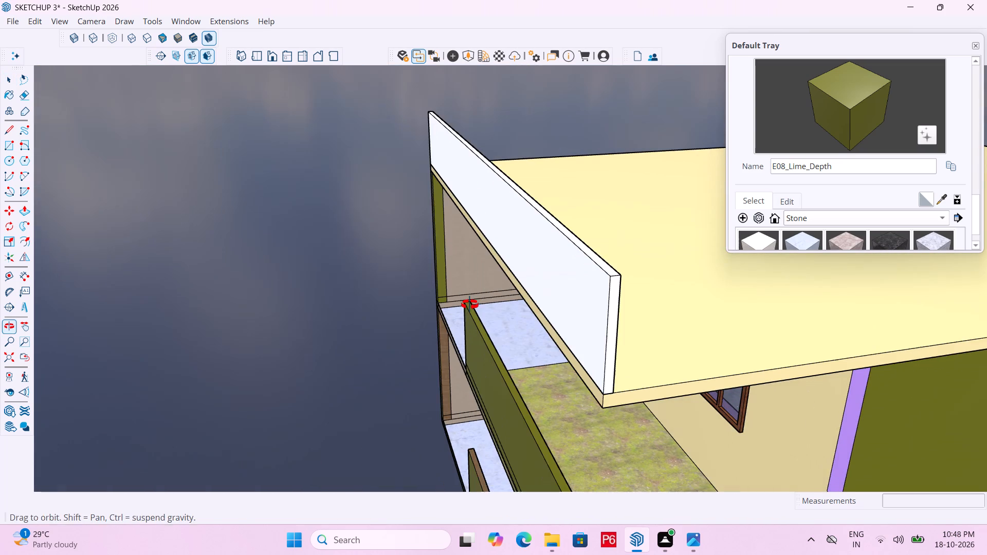
{"action": "middle_click_drag", "start_coordinate": [470, 305], "coordinate": [472, 305]}
{"action": "left_click", "coordinate": [583, 285]}
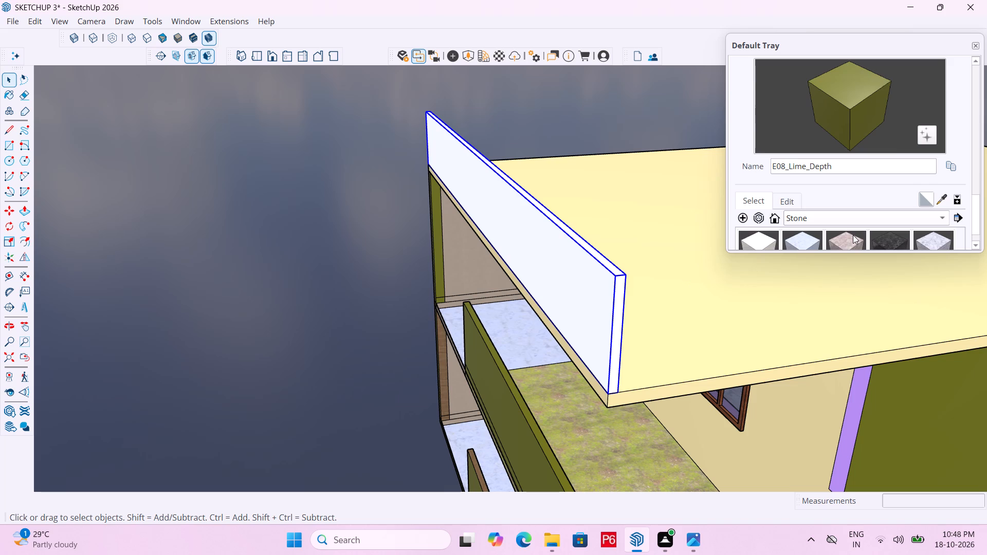
{"action": "scroll", "coordinate": [850, 231], "scroll_direction": "down", "scroll_amount": 2}
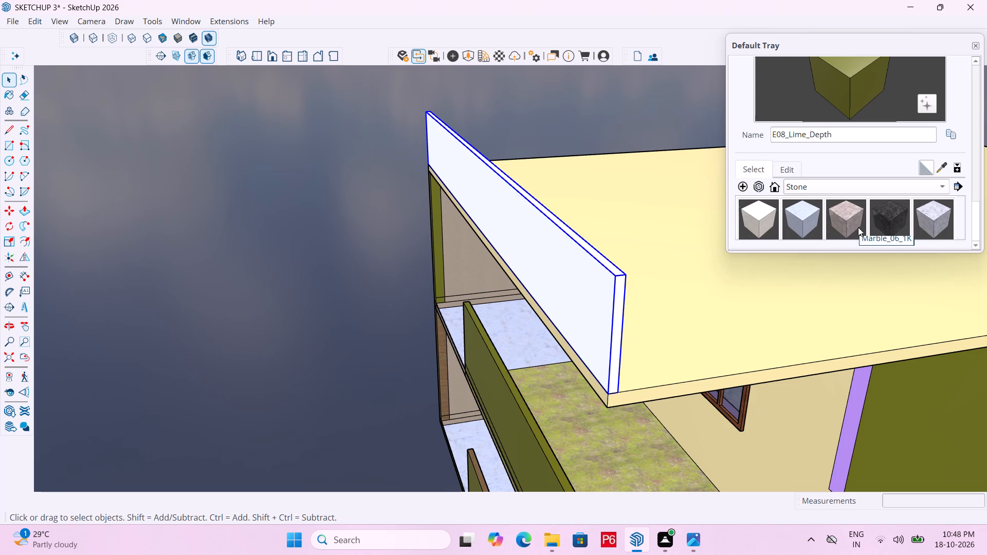
{"action": "scroll", "coordinate": [589, 260], "scroll_direction": "down", "scroll_amount": 6}
{"action": "middle_click_drag", "start_coordinate": [472, 257], "coordinate": [509, 222]}
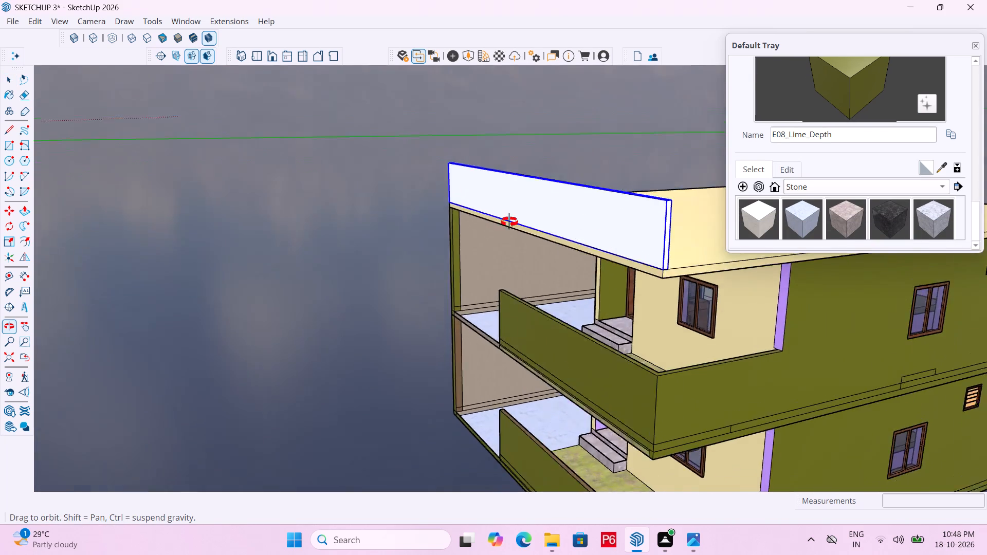
{"action": "middle_click_drag", "start_coordinate": [509, 222], "coordinate": [495, 229]}
{"action": "scroll", "coordinate": [477, 245], "scroll_direction": "down", "scroll_amount": 4}
{"action": "middle_click_drag", "start_coordinate": [483, 254], "coordinate": [661, 218]}
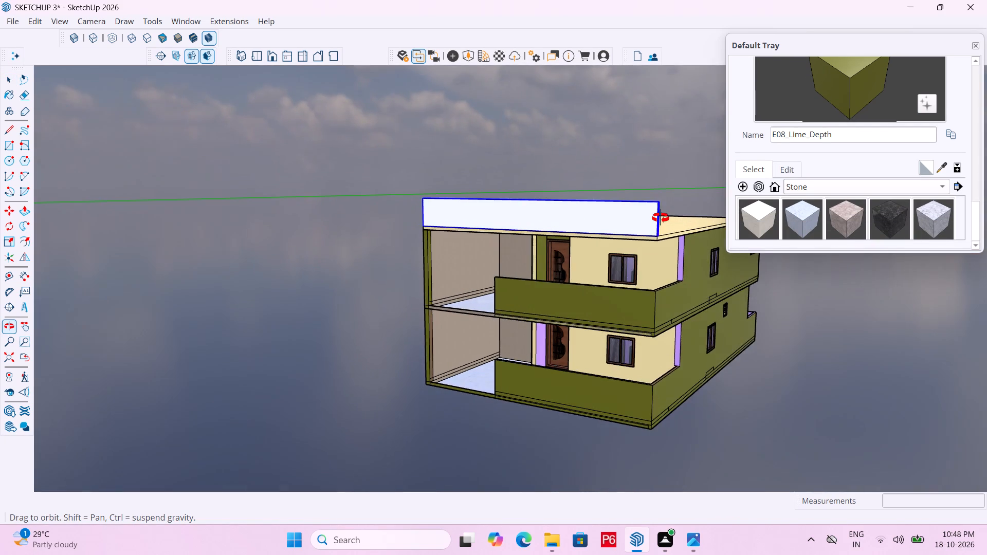
{"action": "middle_click_drag", "start_coordinate": [661, 218], "coordinate": [540, 230]}
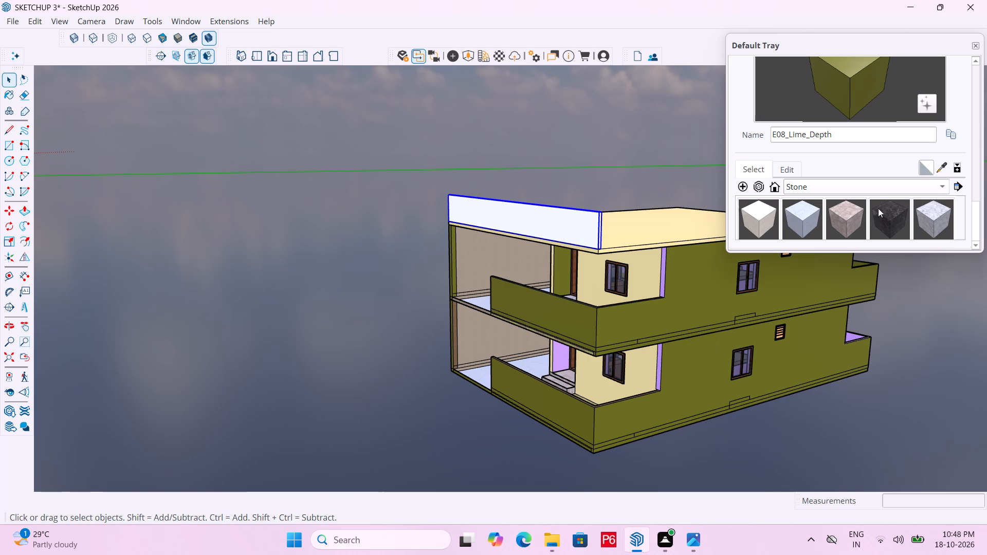
{"action": "left_click", "coordinate": [942, 166]}
{"action": "left_click", "coordinate": [667, 229]}
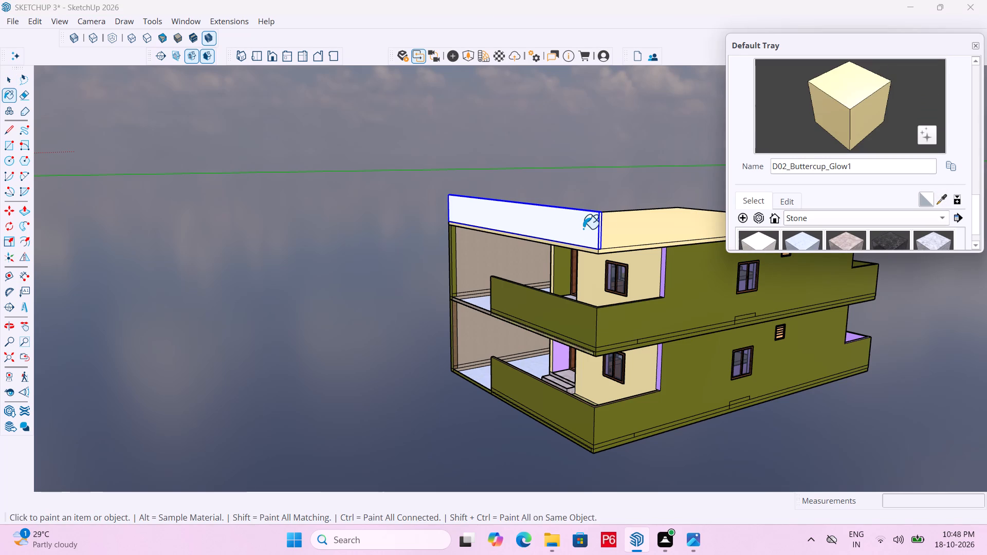
{"action": "left_click", "coordinate": [595, 220]}
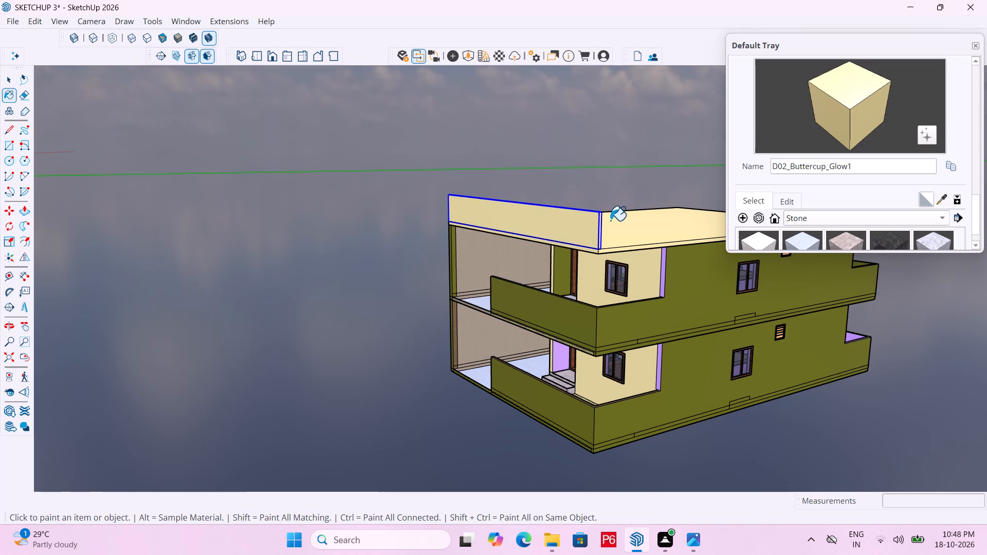
Choose E02_Pale_Lime from the Solid Colors materials and repaint the front parapet with it.
{"action": "middle_click_drag", "start_coordinate": [613, 220], "coordinate": [267, 277]}
{"action": "scroll", "coordinate": [264, 279], "scroll_direction": "up", "scroll_amount": 1}
{"action": "middle_click_drag", "start_coordinate": [357, 268], "coordinate": [817, 247]}
{"action": "key", "text": "space"}
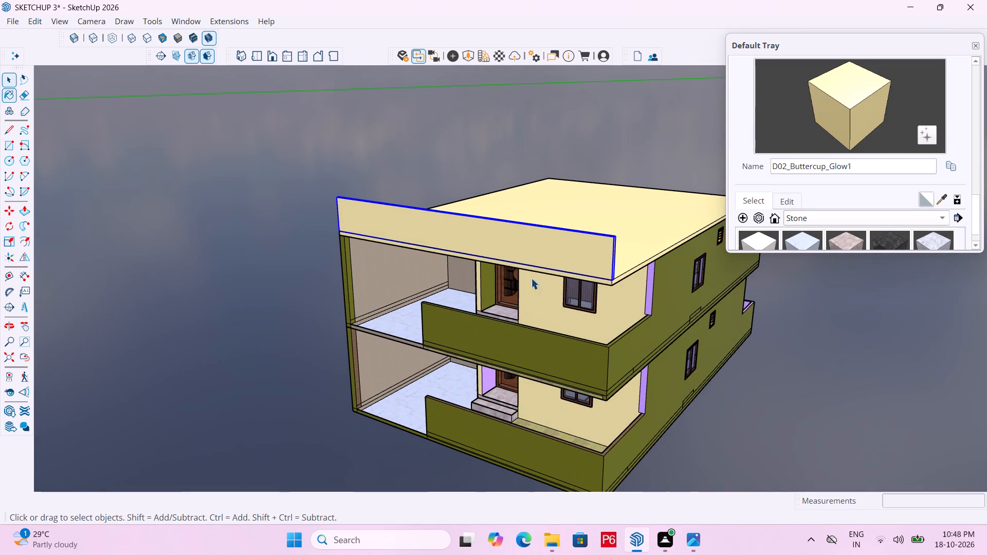
{"action": "double_click", "coordinate": [300, 231]}
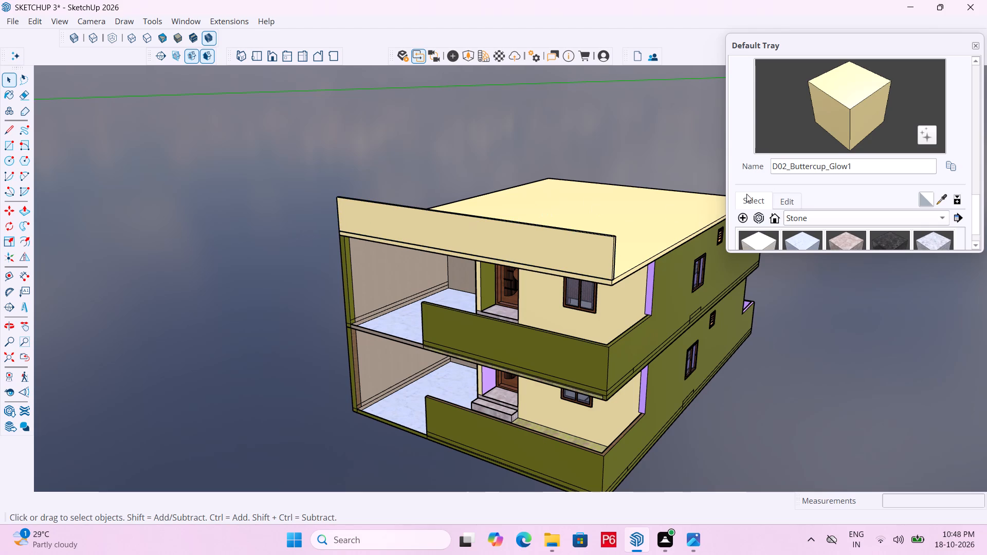
{"action": "scroll", "coordinate": [869, 225], "scroll_direction": "down", "scroll_amount": 5}
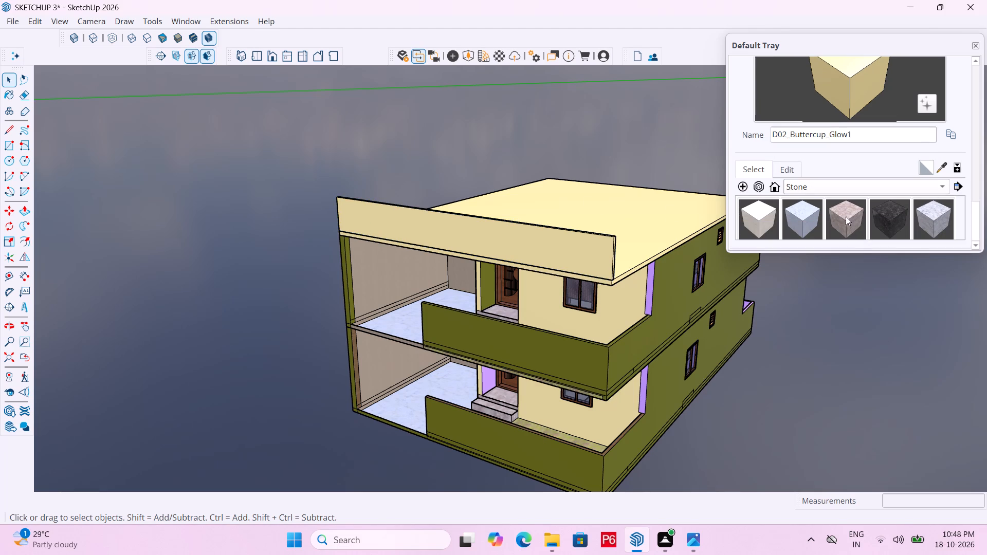
{"action": "left_click", "coordinate": [874, 196]}
{"action": "left_click", "coordinate": [858, 189]}
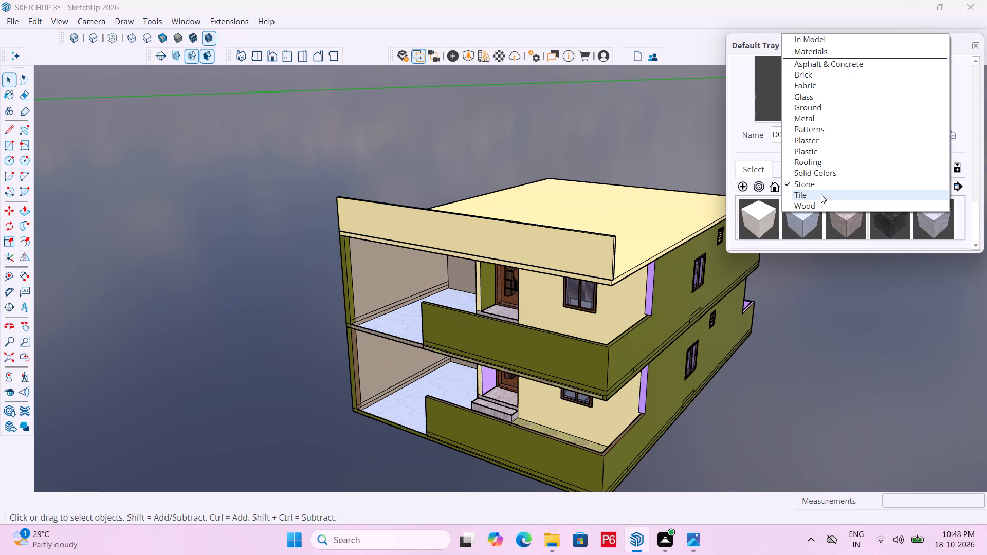
{"action": "left_click", "coordinate": [822, 174]}
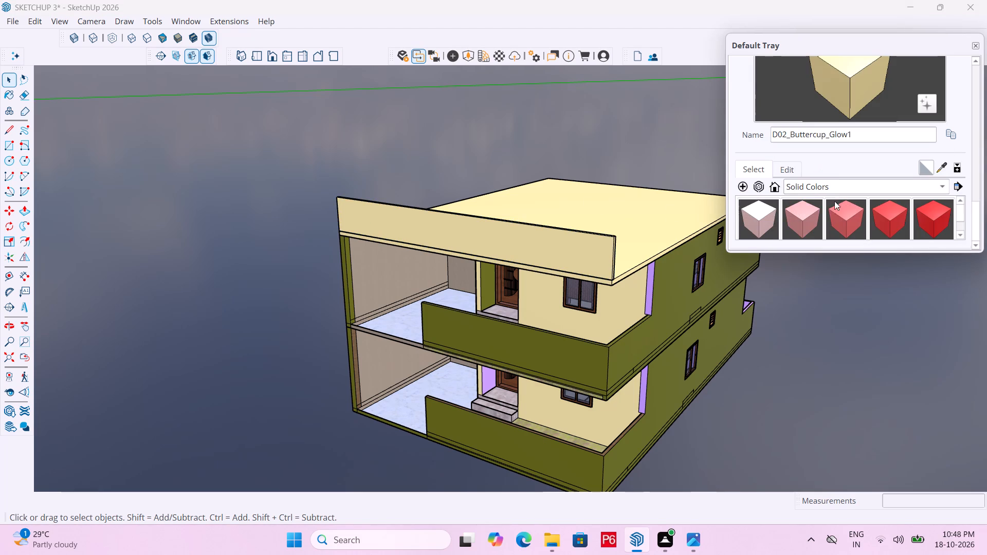
{"action": "scroll", "coordinate": [829, 210], "scroll_direction": "down", "scroll_amount": 5}
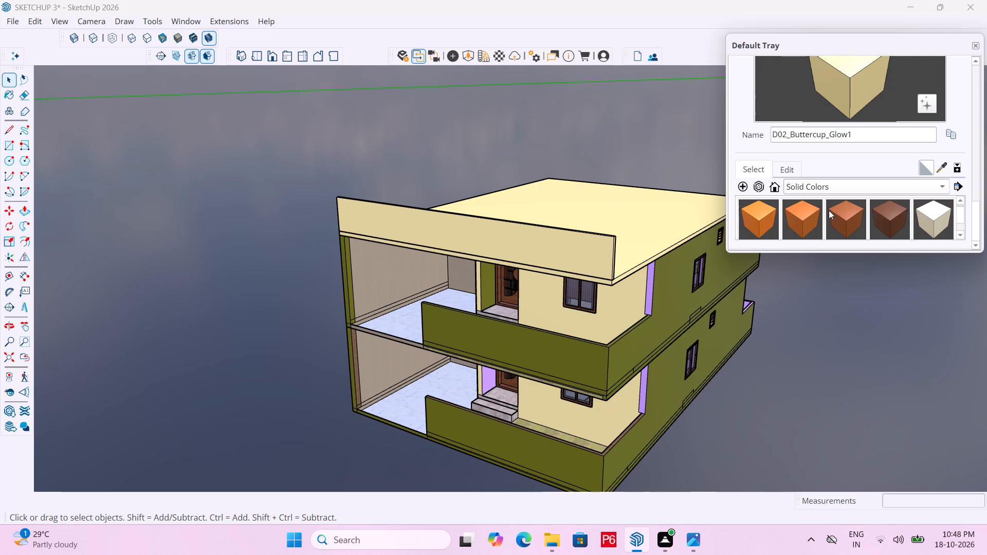
{"action": "scroll", "coordinate": [829, 210], "scroll_direction": "down", "scroll_amount": 2}
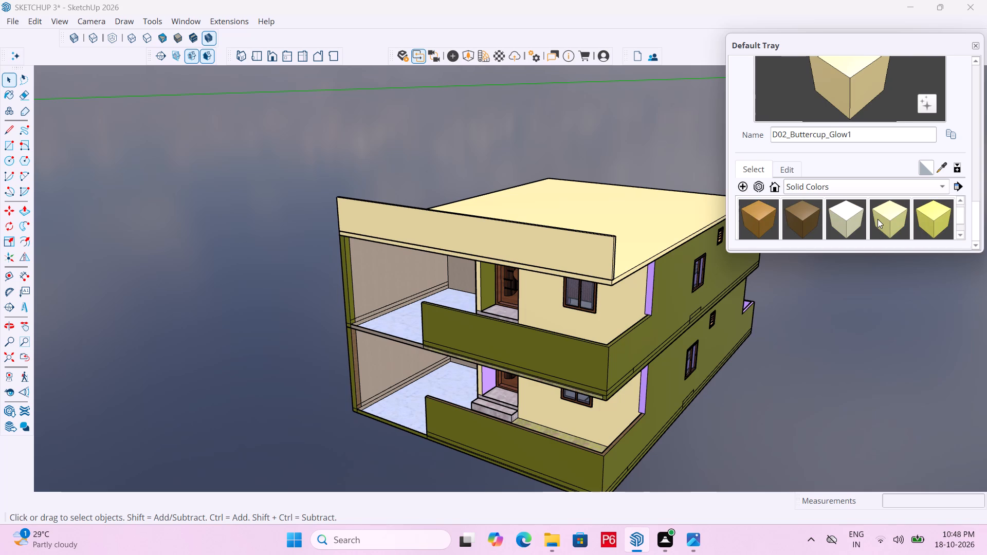
{"action": "left_click", "coordinate": [879, 219]}
{"action": "left_click", "coordinate": [673, 233]}
{"action": "left_click", "coordinate": [581, 247]}
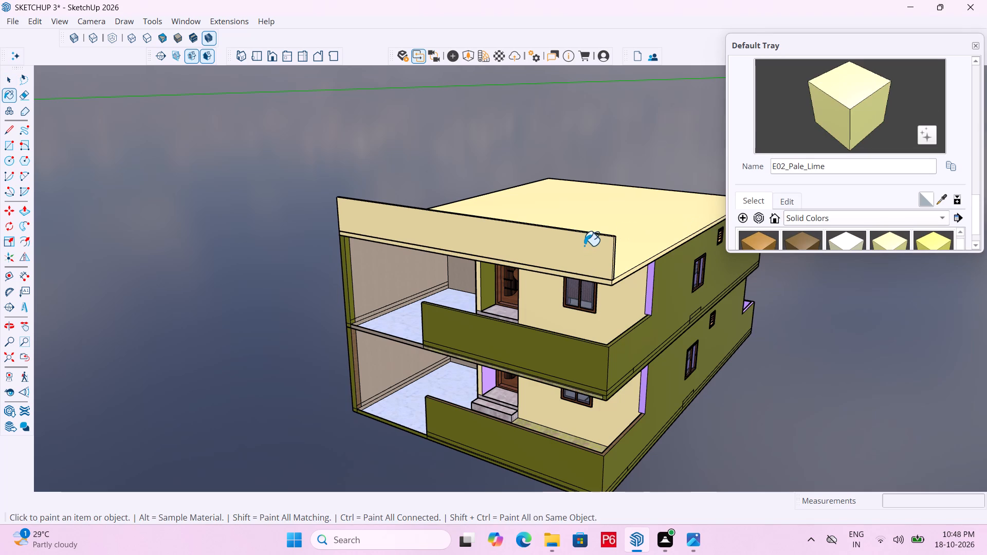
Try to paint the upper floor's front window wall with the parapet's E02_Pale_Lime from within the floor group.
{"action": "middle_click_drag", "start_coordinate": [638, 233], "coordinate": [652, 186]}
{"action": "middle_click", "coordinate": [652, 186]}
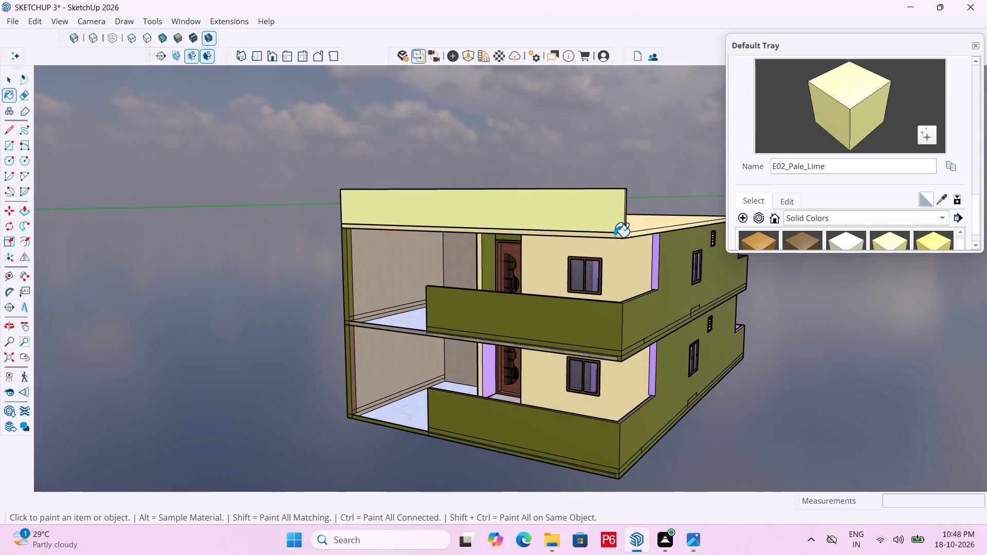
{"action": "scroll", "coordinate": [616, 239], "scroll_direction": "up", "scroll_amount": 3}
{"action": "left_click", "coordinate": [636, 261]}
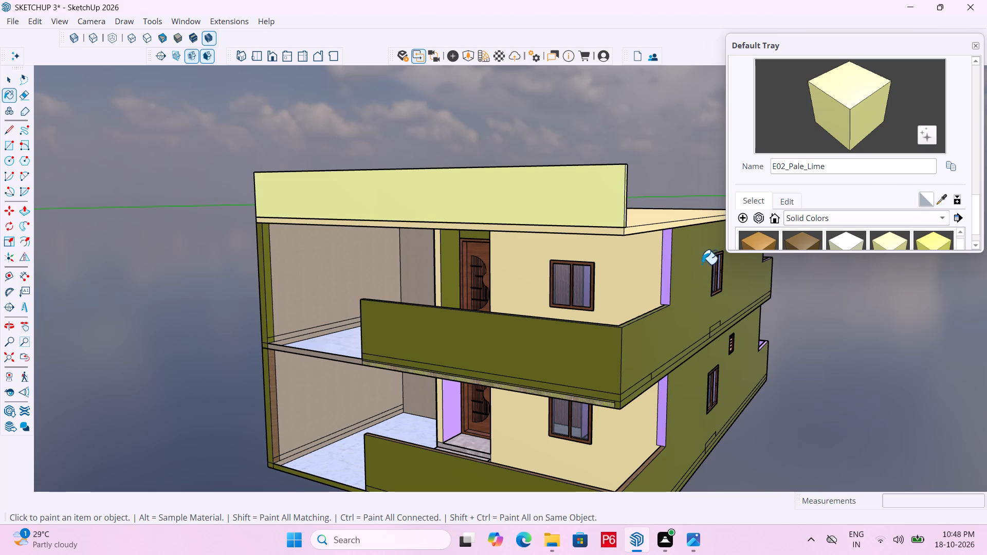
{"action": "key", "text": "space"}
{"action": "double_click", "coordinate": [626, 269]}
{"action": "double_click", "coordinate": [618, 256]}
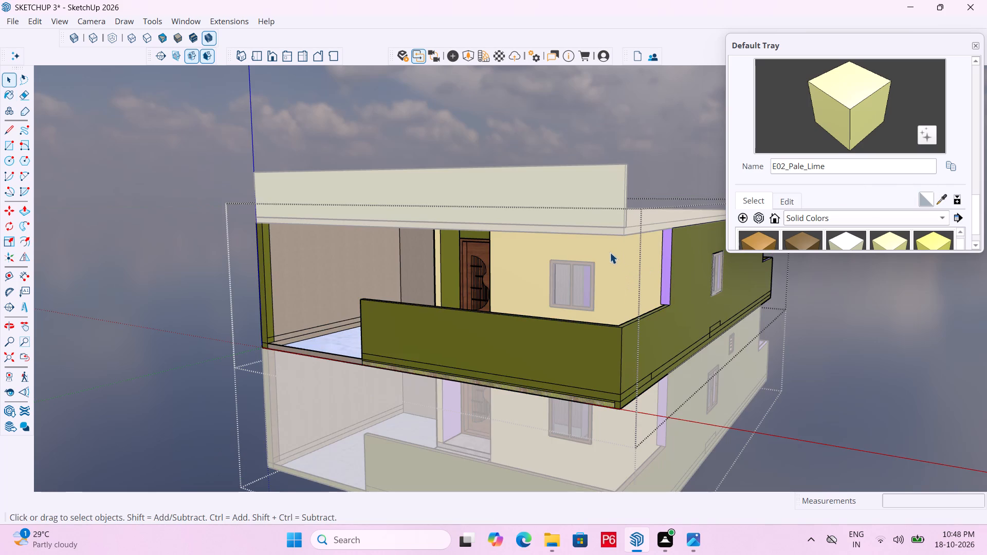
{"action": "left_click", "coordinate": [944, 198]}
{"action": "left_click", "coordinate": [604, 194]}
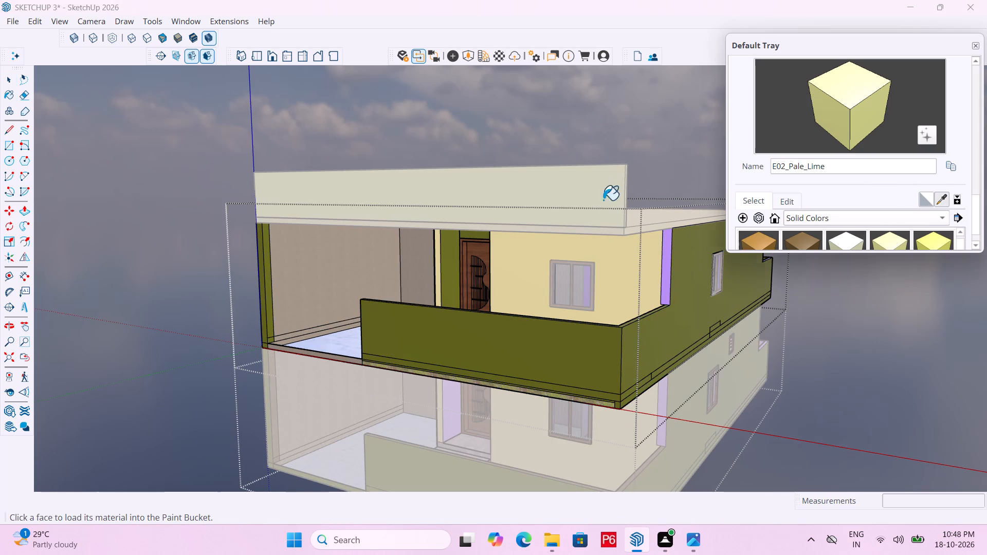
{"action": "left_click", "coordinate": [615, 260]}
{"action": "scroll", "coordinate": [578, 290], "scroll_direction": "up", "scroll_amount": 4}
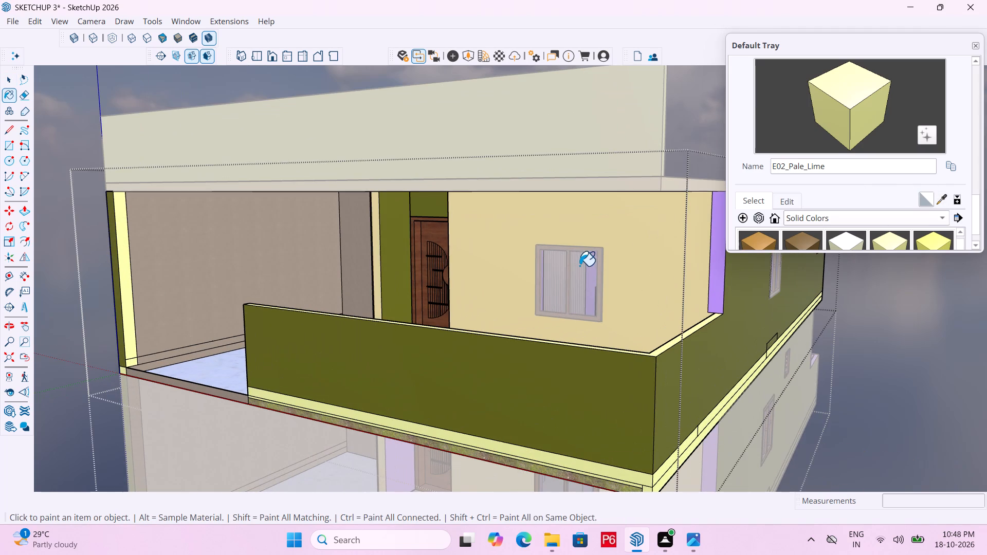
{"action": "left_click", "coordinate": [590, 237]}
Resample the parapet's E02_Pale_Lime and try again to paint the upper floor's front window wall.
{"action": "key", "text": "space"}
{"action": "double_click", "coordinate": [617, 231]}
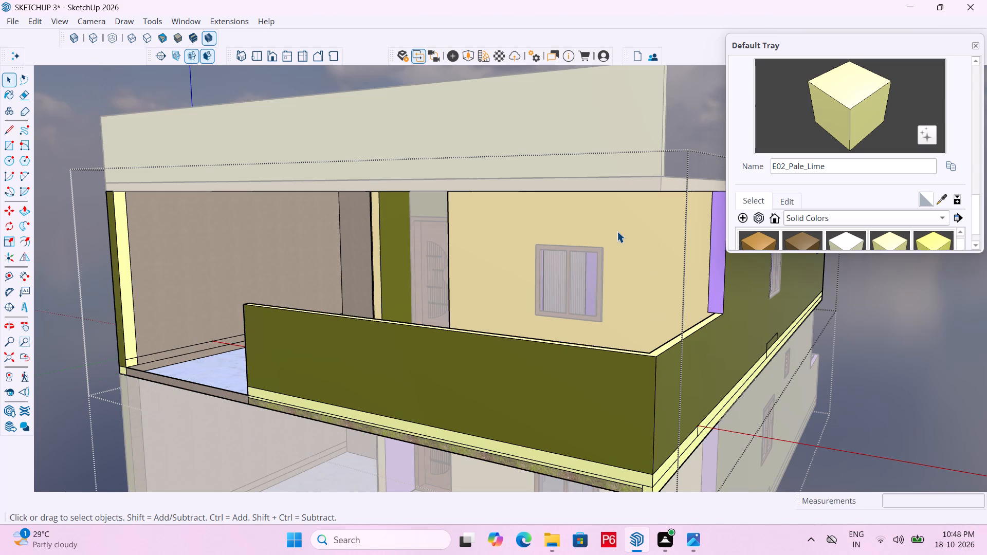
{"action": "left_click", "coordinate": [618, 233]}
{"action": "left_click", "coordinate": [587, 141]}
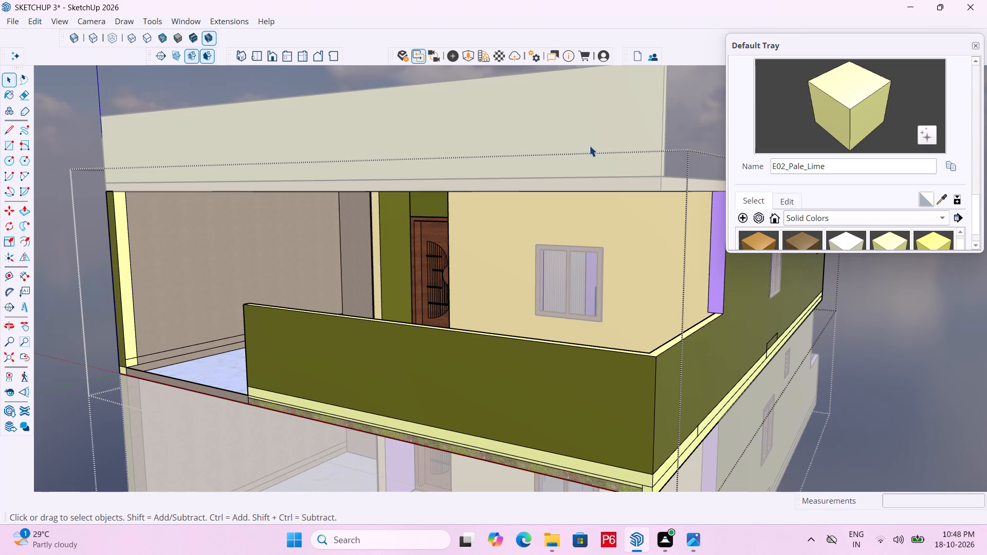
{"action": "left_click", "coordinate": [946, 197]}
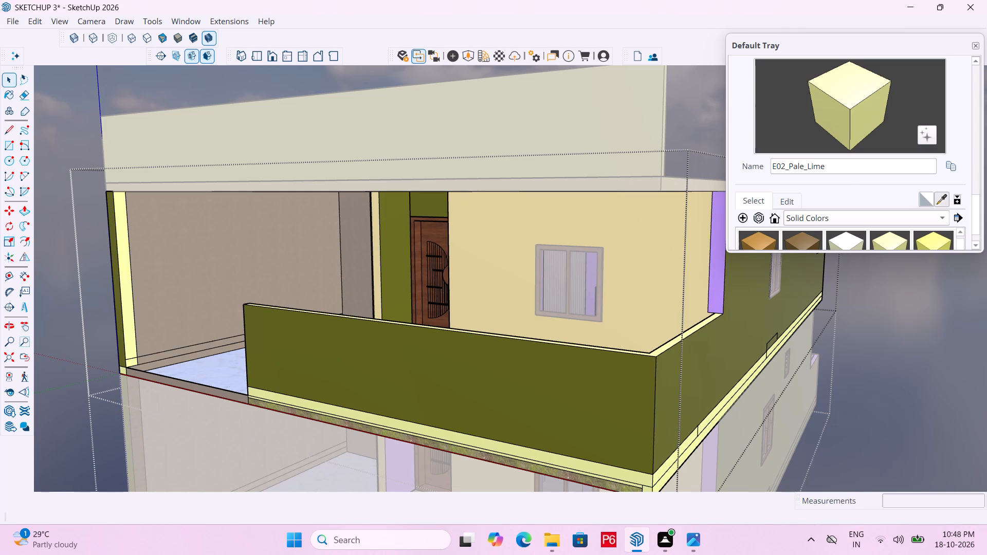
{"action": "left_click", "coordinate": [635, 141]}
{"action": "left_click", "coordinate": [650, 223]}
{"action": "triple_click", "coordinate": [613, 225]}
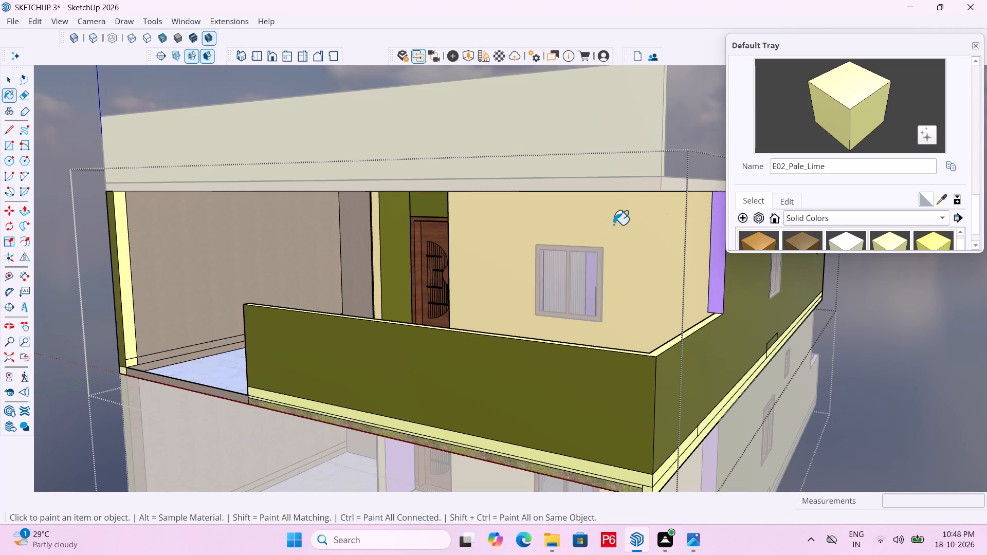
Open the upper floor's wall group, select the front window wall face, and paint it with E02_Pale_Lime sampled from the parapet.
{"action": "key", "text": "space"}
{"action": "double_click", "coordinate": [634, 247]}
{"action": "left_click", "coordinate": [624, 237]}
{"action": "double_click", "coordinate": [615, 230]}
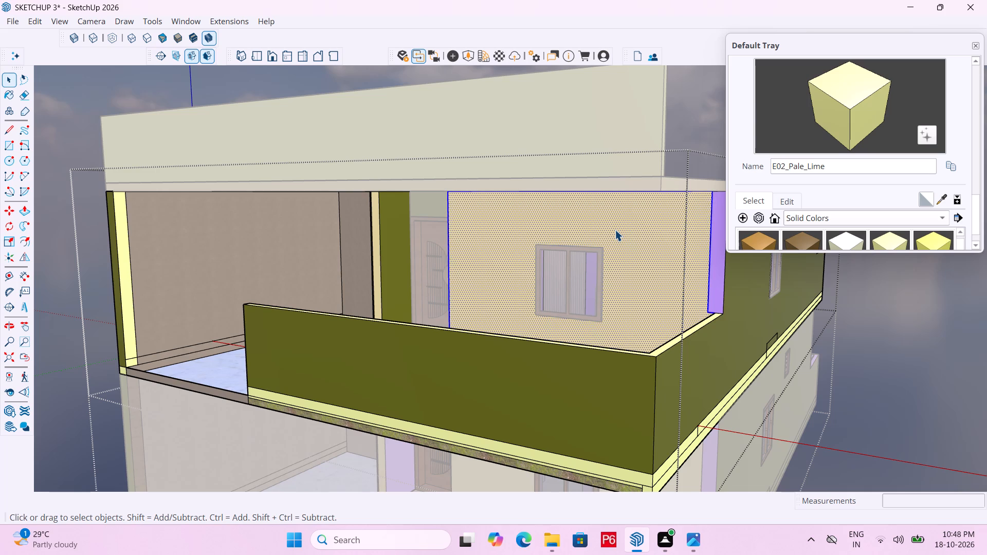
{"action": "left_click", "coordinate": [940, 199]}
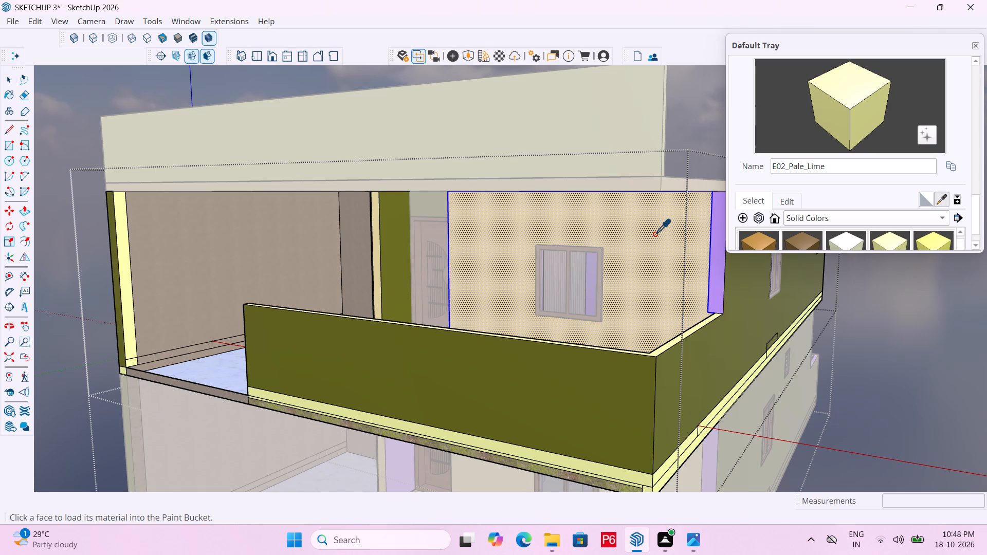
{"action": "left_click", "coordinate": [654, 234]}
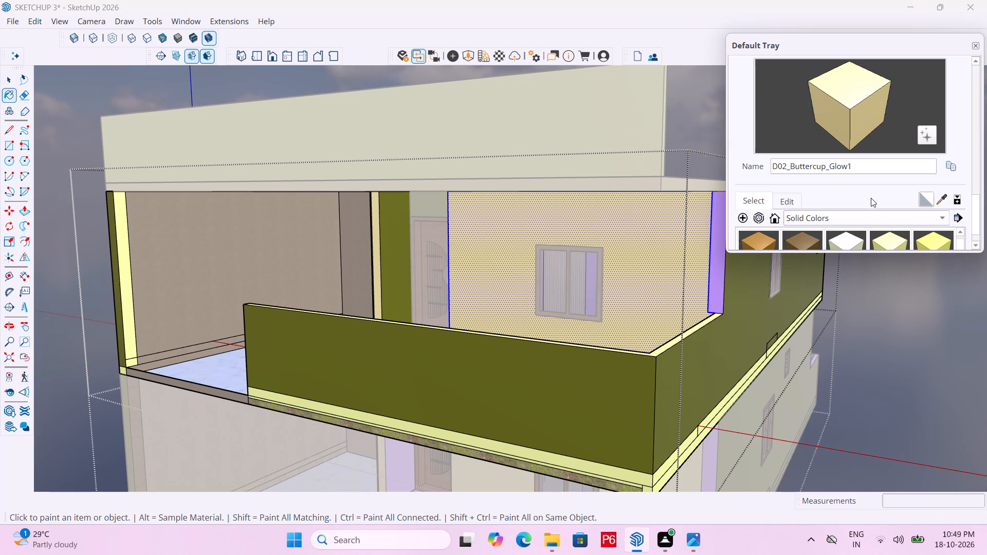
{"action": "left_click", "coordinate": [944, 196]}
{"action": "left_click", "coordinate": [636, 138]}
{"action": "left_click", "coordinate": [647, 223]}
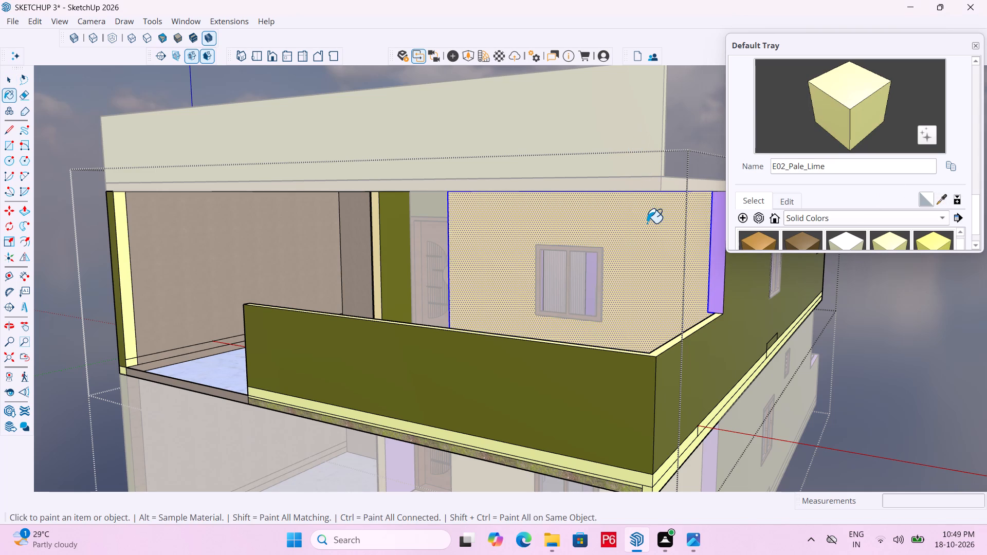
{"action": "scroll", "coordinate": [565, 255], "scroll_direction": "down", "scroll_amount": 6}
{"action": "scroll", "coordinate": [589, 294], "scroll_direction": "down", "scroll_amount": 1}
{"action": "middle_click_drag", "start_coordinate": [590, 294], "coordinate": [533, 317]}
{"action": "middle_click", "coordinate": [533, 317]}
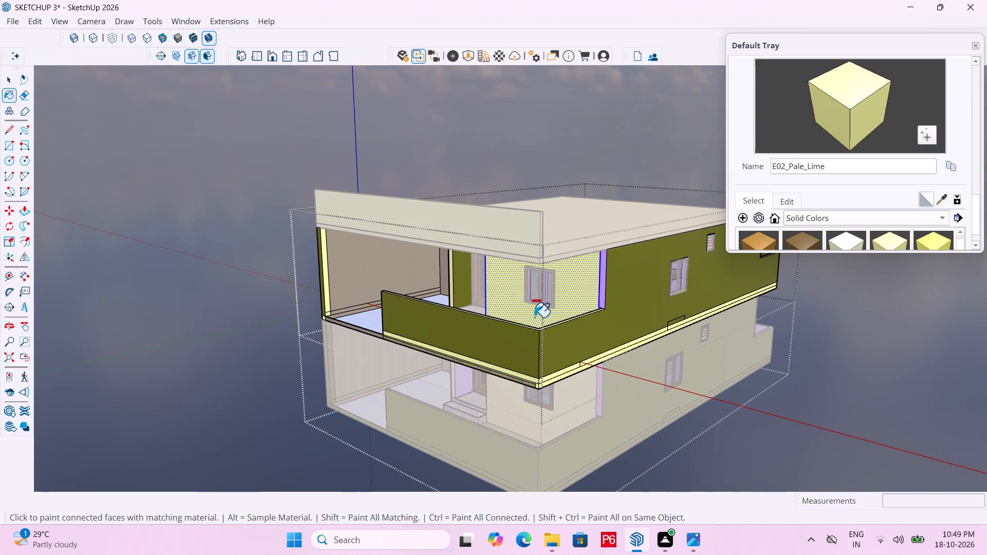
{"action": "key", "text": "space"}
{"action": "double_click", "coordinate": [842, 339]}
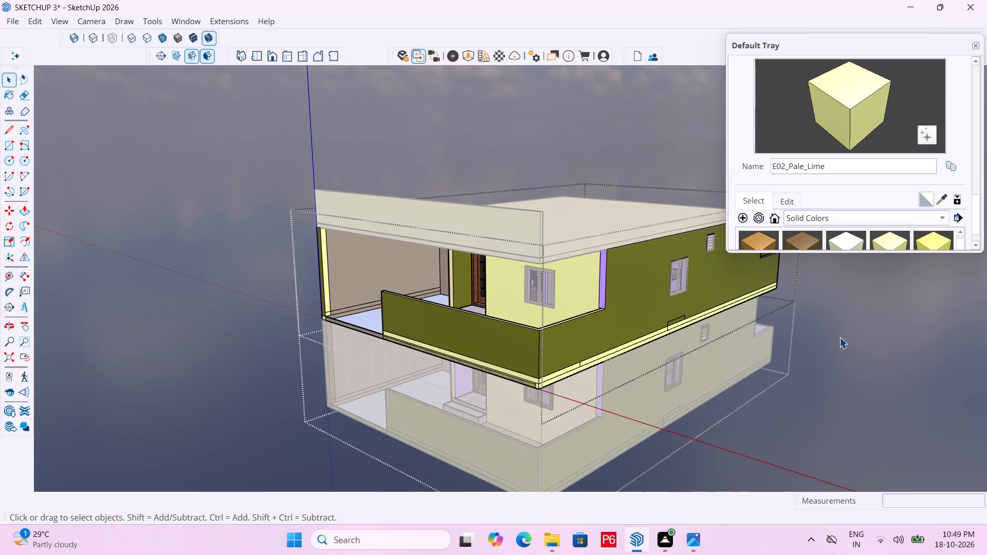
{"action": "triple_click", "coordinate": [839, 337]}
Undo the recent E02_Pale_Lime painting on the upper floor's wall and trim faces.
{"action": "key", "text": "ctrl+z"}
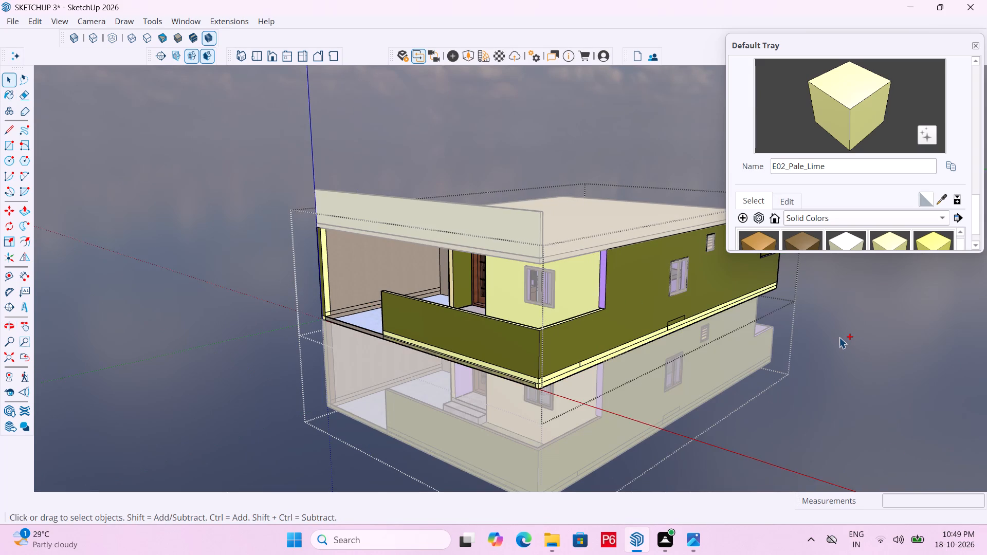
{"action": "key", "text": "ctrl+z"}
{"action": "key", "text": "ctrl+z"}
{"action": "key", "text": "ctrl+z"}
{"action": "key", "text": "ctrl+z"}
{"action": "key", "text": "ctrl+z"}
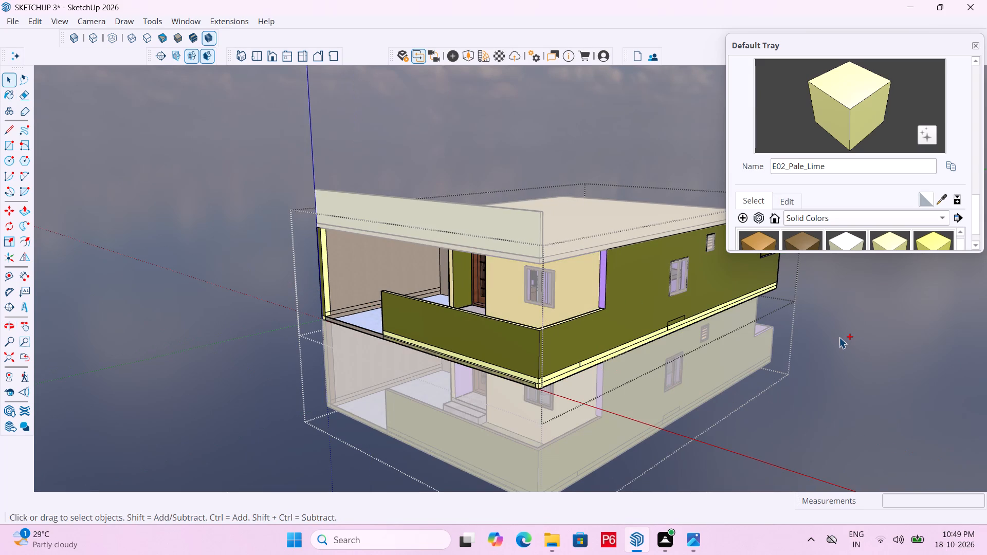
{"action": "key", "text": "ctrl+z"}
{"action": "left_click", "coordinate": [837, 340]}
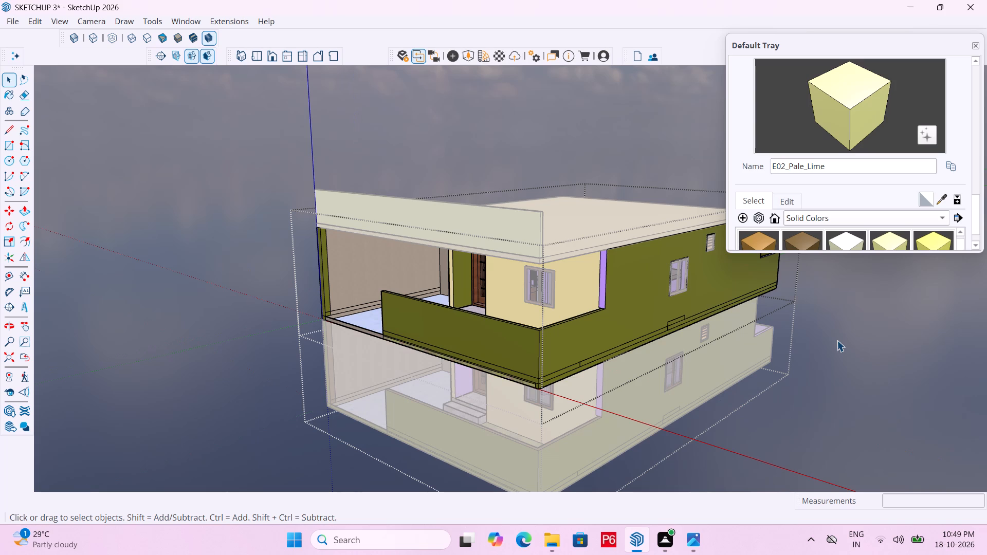
Reopen the upper floor's wall group, select the front window wall face, and paint it with E02_Pale_Lime sampled from the parapet.
{"action": "middle_click_drag", "start_coordinate": [532, 301], "coordinate": [563, 268]}
{"action": "scroll", "coordinate": [578, 218], "scroll_direction": "up", "scroll_amount": 4}
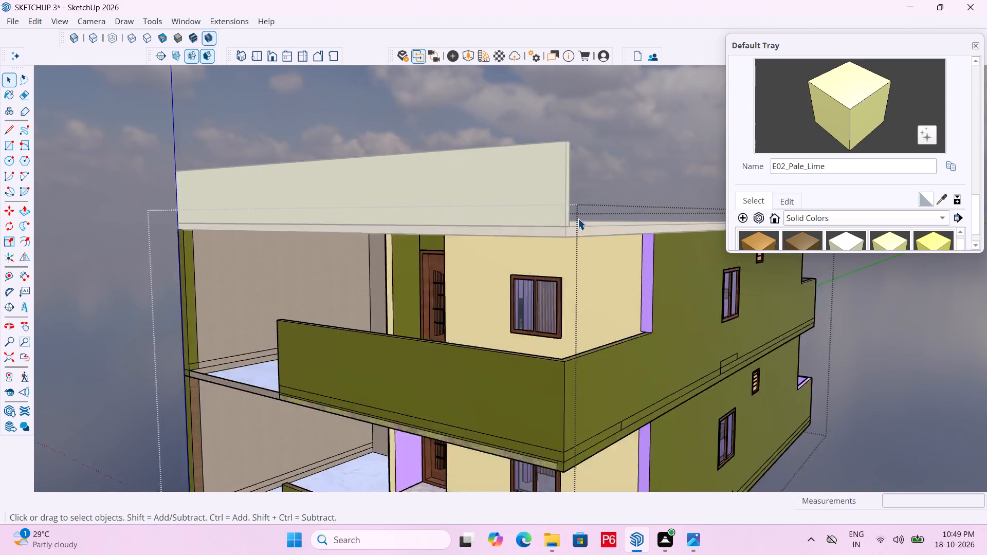
{"action": "scroll", "coordinate": [578, 218], "scroll_direction": "up", "scroll_amount": 2}
{"action": "left_click", "coordinate": [588, 276]}
{"action": "double_click", "coordinate": [588, 276]}
{"action": "double_click", "coordinate": [583, 274]}
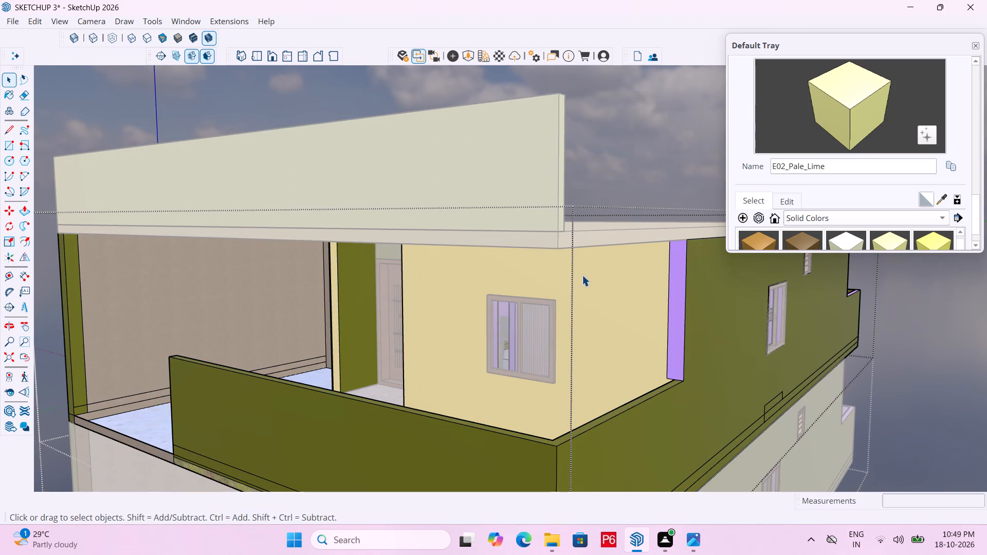
{"action": "double_click", "coordinate": [571, 276]}
{"action": "left_click", "coordinate": [582, 276]}
{"action": "left_click", "coordinate": [582, 276]}
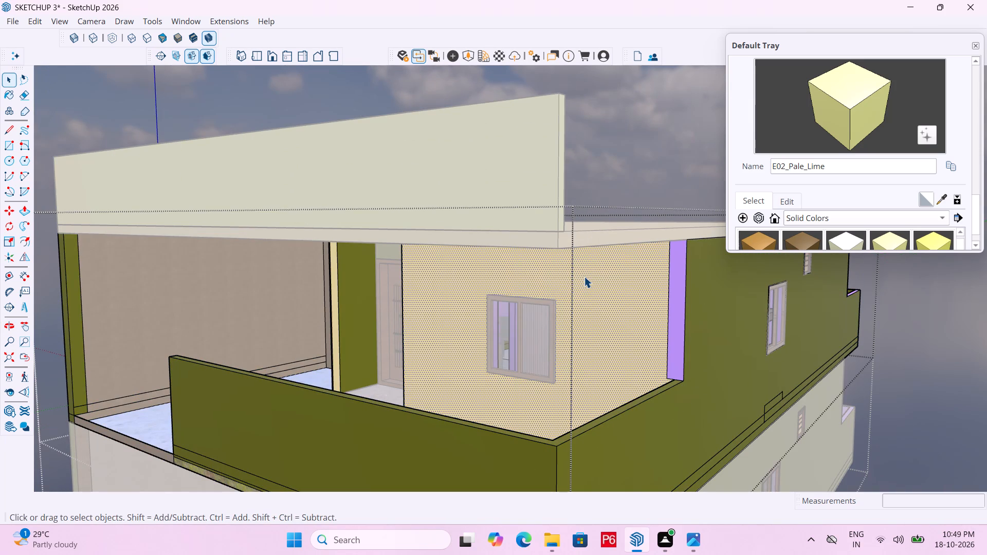
{"action": "double_click", "coordinate": [584, 276]}
{"action": "left_click", "coordinate": [942, 201]}
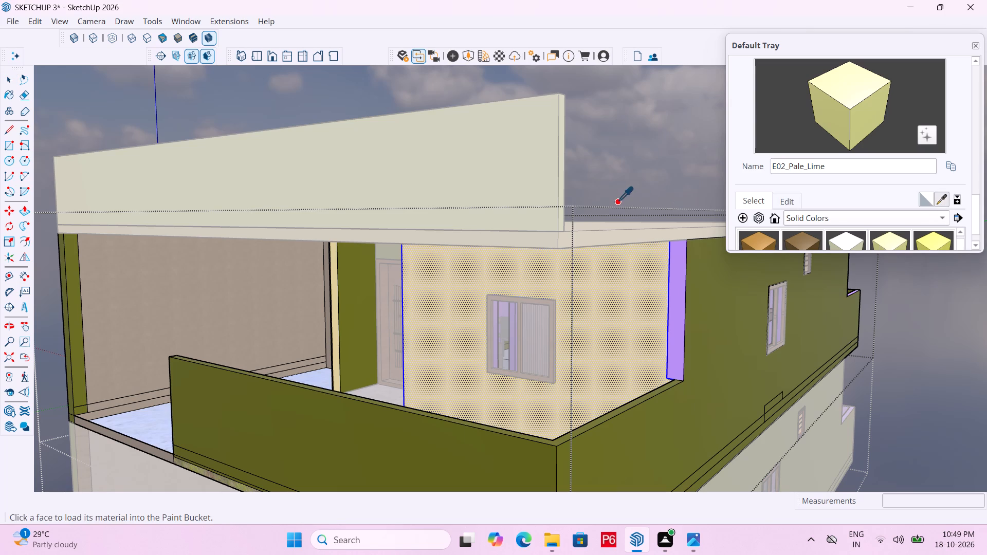
{"action": "left_click", "coordinate": [534, 195]}
{"action": "double_click", "coordinate": [596, 281]}
Paint the narrow front wall strip beside the upper floor's entrance door with E02_Pale_Lime and leave the wall group.
{"action": "scroll", "coordinate": [438, 311], "scroll_direction": "down", "scroll_amount": 5}
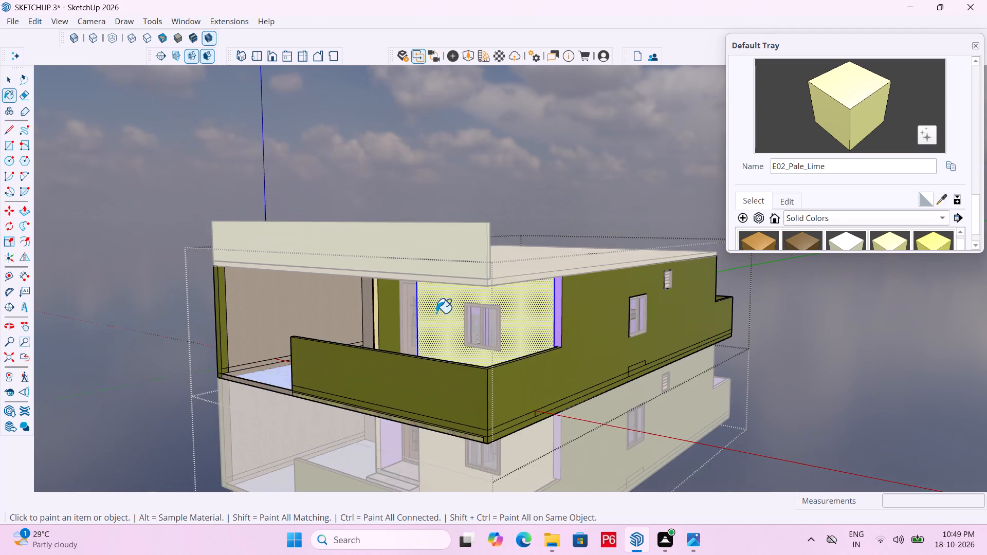
{"action": "scroll", "coordinate": [436, 313], "scroll_direction": "down", "scroll_amount": 1}
{"action": "middle_click_drag", "start_coordinate": [343, 314], "coordinate": [513, 322]}
{"action": "scroll", "coordinate": [474, 320], "scroll_direction": "up", "scroll_amount": 5}
{"action": "left_click", "coordinate": [391, 315]}
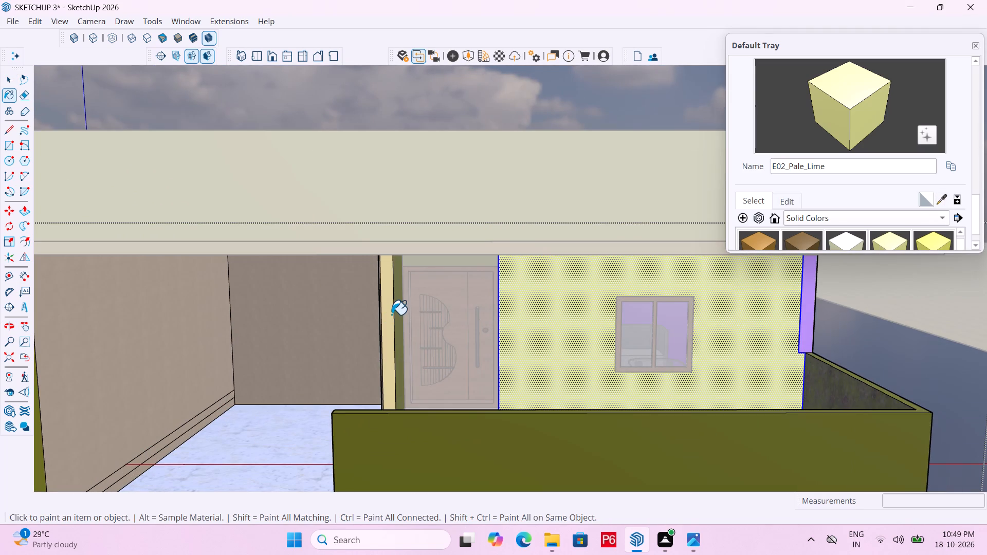
{"action": "scroll", "coordinate": [365, 302], "scroll_direction": "down", "scroll_amount": 7}
{"action": "scroll", "coordinate": [428, 293], "scroll_direction": "down", "scroll_amount": 3}
{"action": "key", "text": "space"}
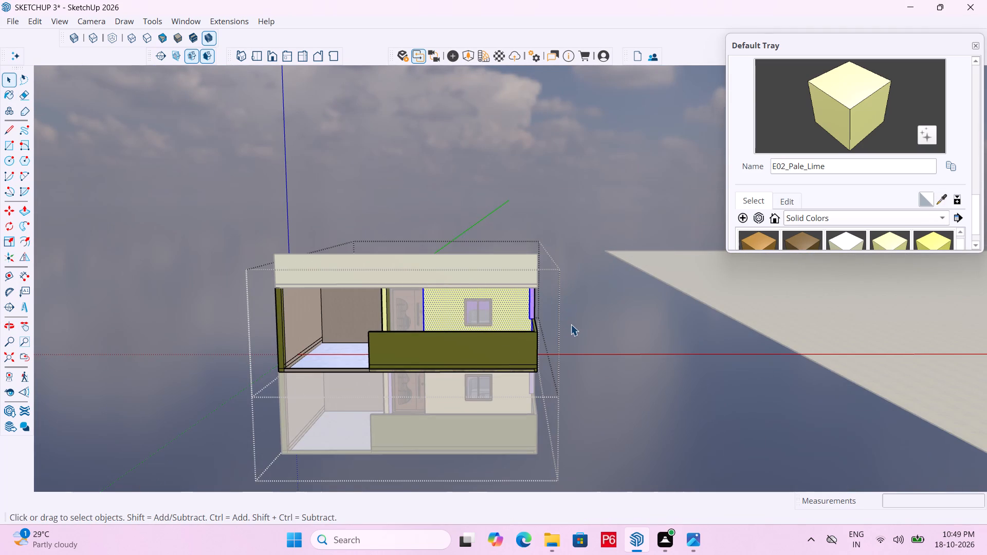
{"action": "left_click", "coordinate": [575, 323]}
{"action": "middle_click_drag", "start_coordinate": [589, 311], "coordinate": [457, 319]}
{"action": "double_click", "coordinate": [684, 353]}
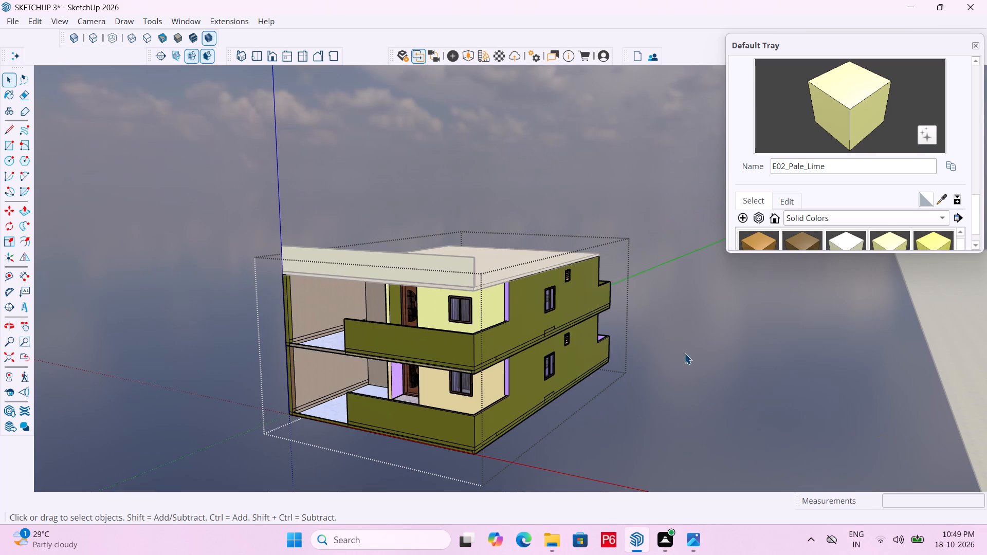
Save the model.
{"action": "key", "text": "ctrl+s"}
{"action": "key", "text": "ctrl+s"}
{"action": "key", "text": "ctrl+s"}
{"action": "key", "text": "ctrl+s"}
{"action": "key", "text": "ctrl+s"}
{"action": "key", "text": "ctrl+s"}
{"action": "key", "text": "ctrl+s"}
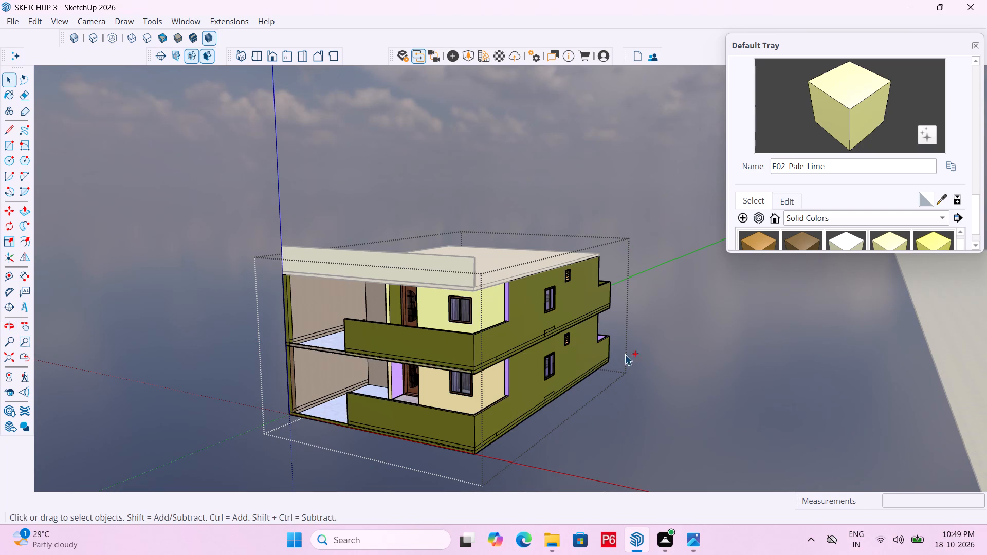
Open the ground floor's wall group, select the front window wall face, and paint it with E02_Pale_Lime sampled from the upper floor.
{"action": "middle_click_drag", "start_coordinate": [489, 362], "coordinate": [490, 307]}
{"action": "middle_click_drag", "start_coordinate": [484, 349], "coordinate": [476, 283]}
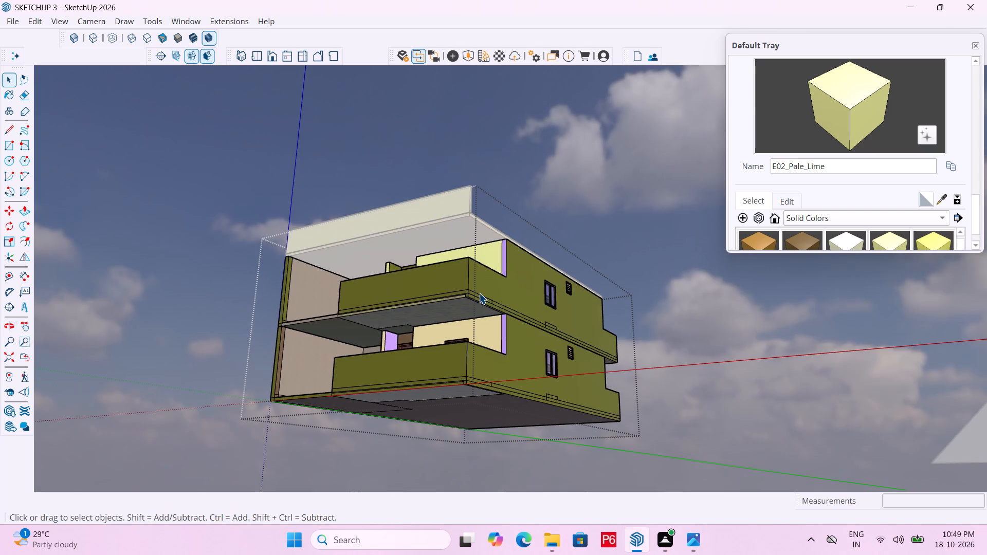
{"action": "scroll", "coordinate": [469, 309], "scroll_direction": "up", "scroll_amount": 2}
{"action": "middle_click_drag", "start_coordinate": [467, 330], "coordinate": [476, 395]}
{"action": "scroll", "coordinate": [475, 395], "scroll_direction": "up", "scroll_amount": 8}
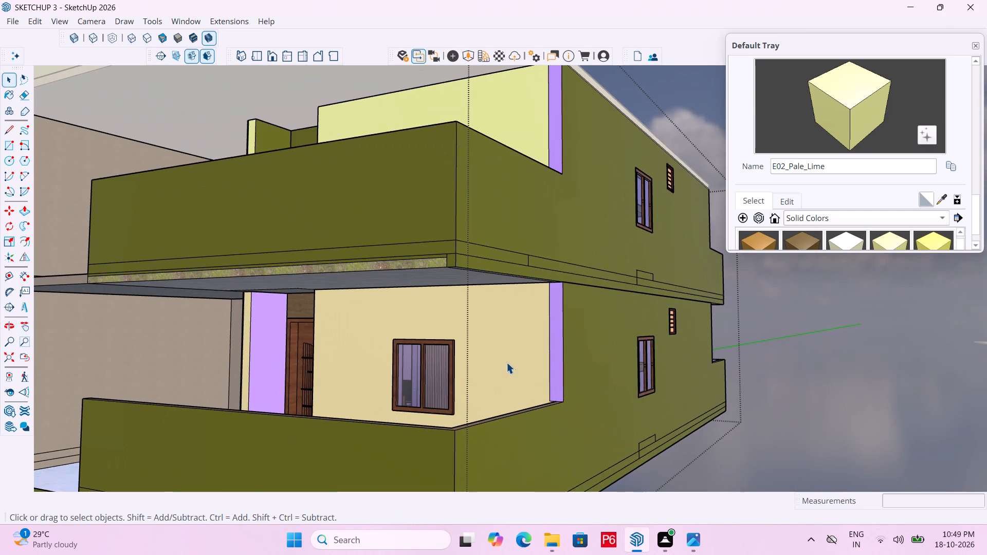
{"action": "left_click", "coordinate": [506, 362]}
{"action": "double_click", "coordinate": [504, 346]}
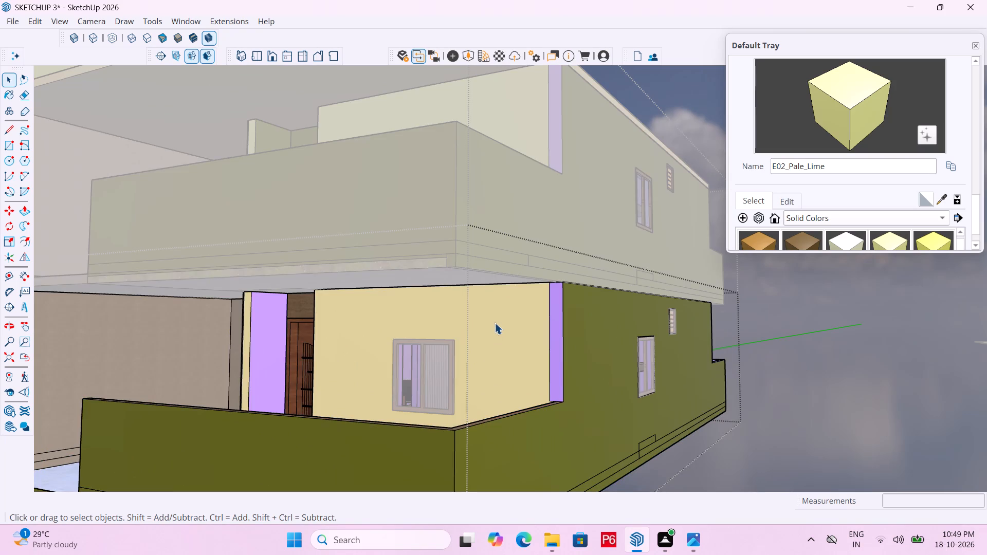
{"action": "double_click", "coordinate": [495, 323]}
{"action": "double_click", "coordinate": [488, 311]}
{"action": "left_click", "coordinate": [480, 308]}
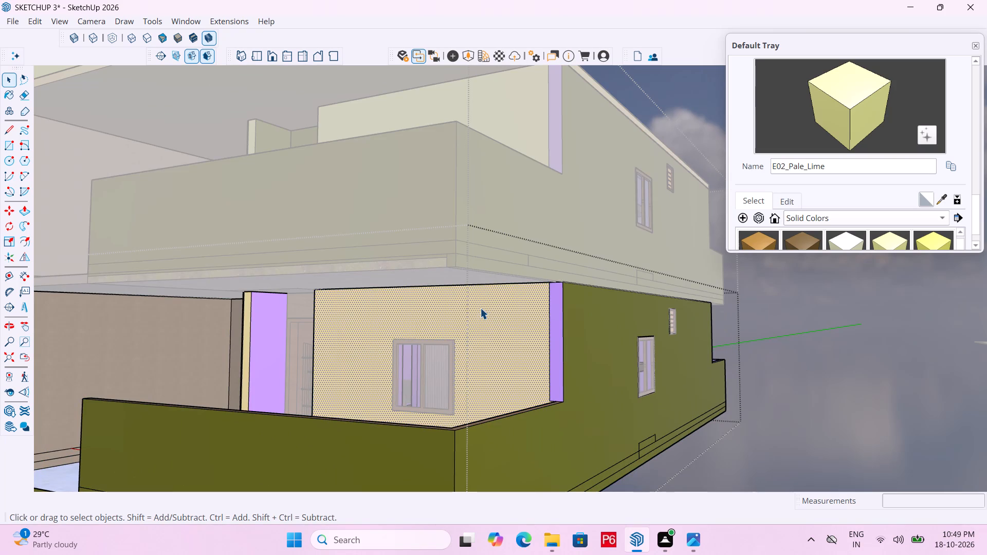
{"action": "left_click", "coordinate": [480, 308]}
{"action": "left_click", "coordinate": [480, 308]}
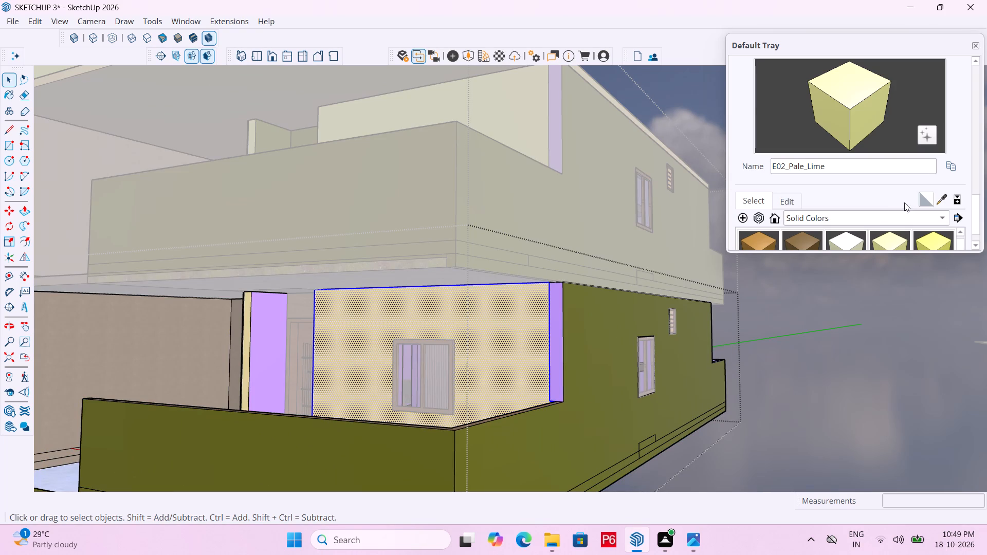
{"action": "left_click_drag", "start_coordinate": [943, 199], "coordinate": [938, 197]}
{"action": "left_click", "coordinate": [494, 113]}
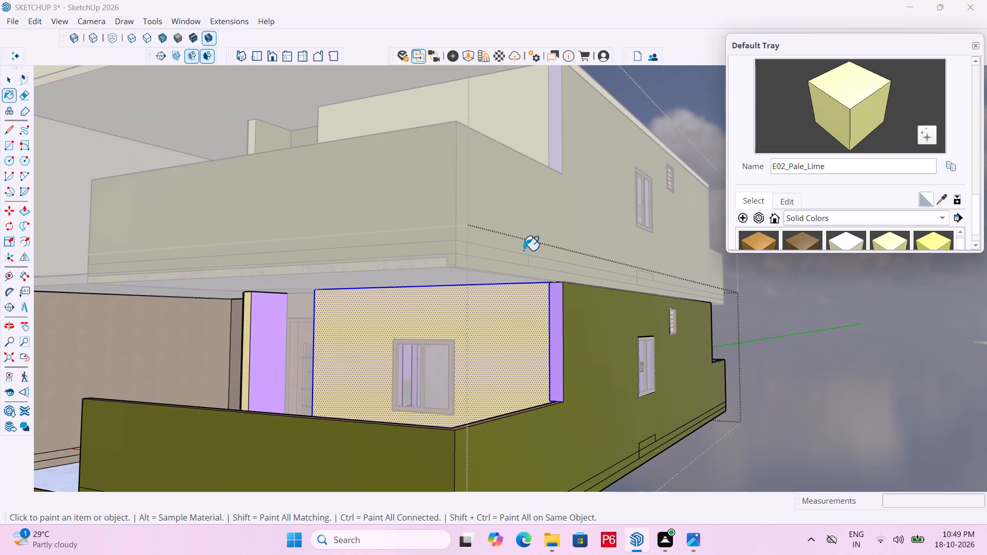
{"action": "left_click", "coordinate": [516, 317]}
Paint the front and inner side faces of the narrow wall beside the ground floor's entrance door with E02_Pale_Lime.
{"action": "scroll", "coordinate": [213, 349], "scroll_direction": "up", "scroll_amount": 6}
{"action": "left_click", "coordinate": [270, 335]}
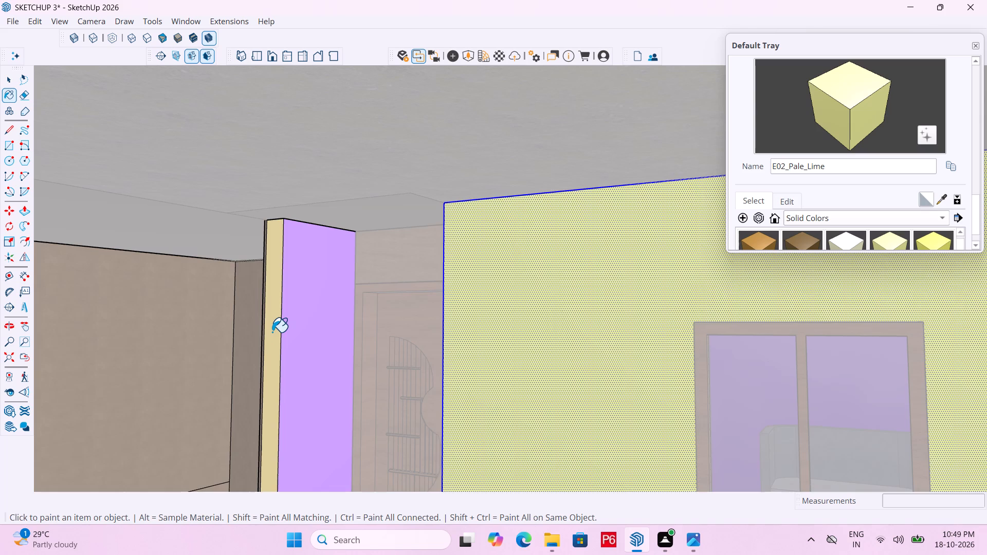
{"action": "scroll", "coordinate": [326, 309], "scroll_direction": "down", "scroll_amount": 7}
{"action": "scroll", "coordinate": [291, 266], "scroll_direction": "down", "scroll_amount": 4}
{"action": "left_click", "coordinate": [312, 293]}
Paint both end faces of the ground floor's front window wall with E02_Pale_Lime and leave the wall group.
{"action": "middle_click_drag", "start_coordinate": [381, 287], "coordinate": [384, 307]}
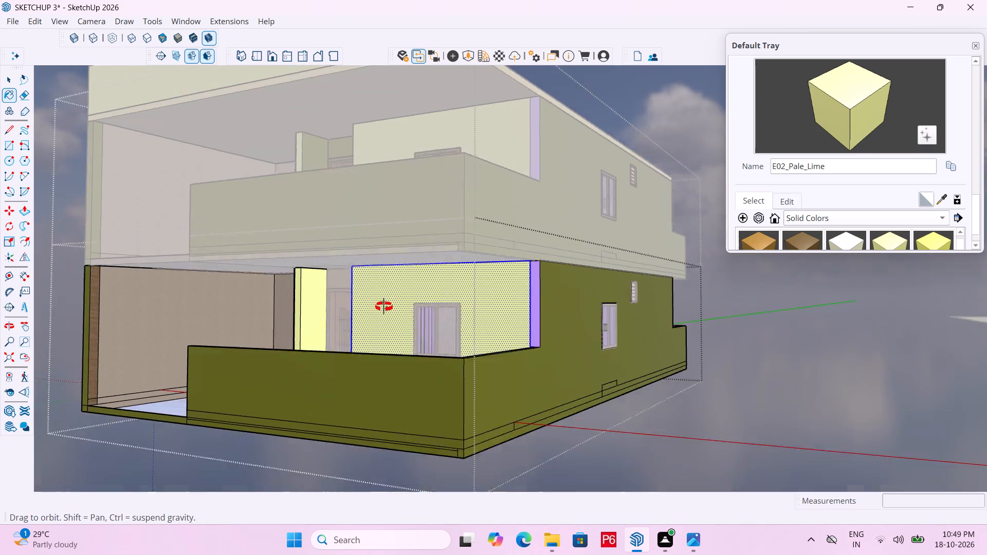
{"action": "middle_click_drag", "start_coordinate": [384, 307], "coordinate": [411, 349]}
{"action": "scroll", "coordinate": [407, 345], "scroll_direction": "up", "scroll_amount": 1}
{"action": "middle_click_drag", "start_coordinate": [342, 380], "coordinate": [587, 346]}
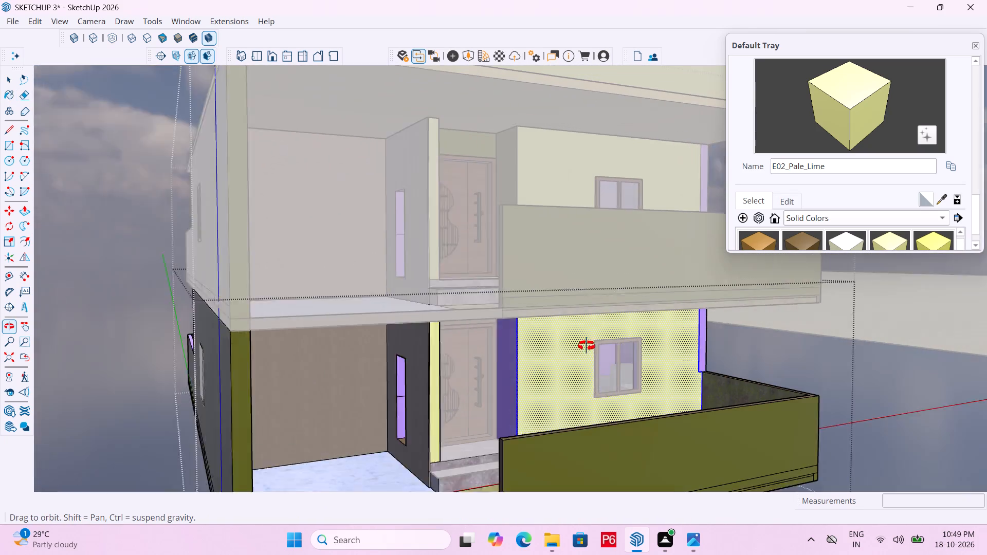
{"action": "middle_click_drag", "start_coordinate": [587, 346], "coordinate": [606, 346]}
{"action": "left_click", "coordinate": [528, 358]}
{"action": "middle_click_drag", "start_coordinate": [700, 347], "coordinate": [349, 351]}
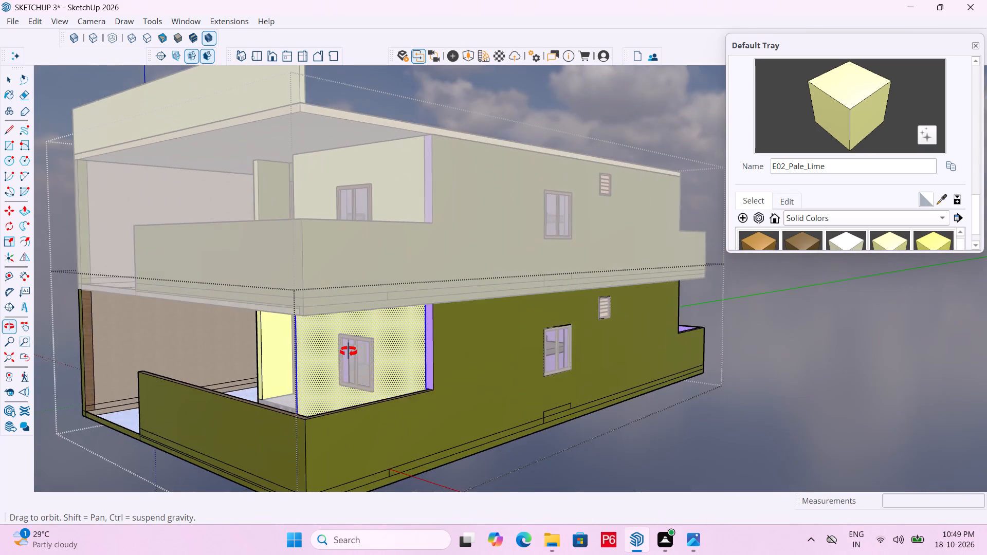
{"action": "middle_click_drag", "start_coordinate": [349, 351], "coordinate": [368, 355]}
{"action": "scroll", "coordinate": [397, 351], "scroll_direction": "up", "scroll_amount": 3}
{"action": "double_click", "coordinate": [454, 345]}
{"action": "scroll", "coordinate": [470, 316], "scroll_direction": "down", "scroll_amount": 3}
{"action": "key", "text": "space"}
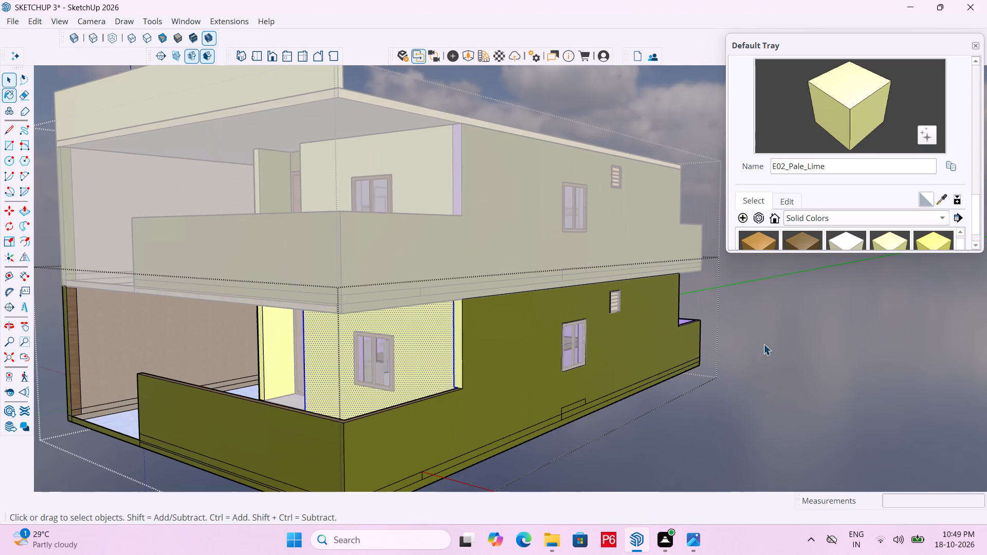
{"action": "double_click", "coordinate": [789, 342]}
{"action": "triple_click", "coordinate": [817, 348]}
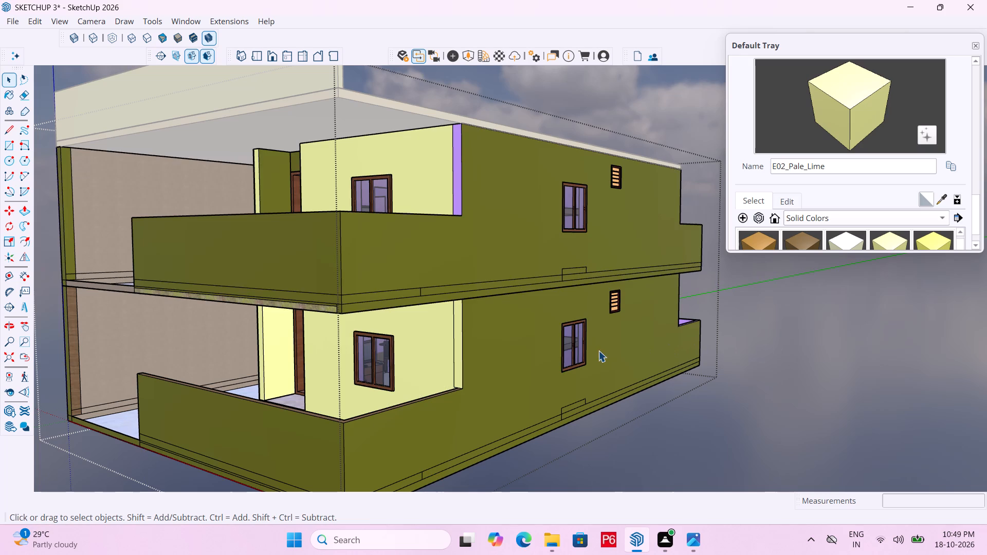
{"action": "scroll", "coordinate": [712, 366], "scroll_direction": "down", "scroll_amount": 3}
{"action": "triple_click", "coordinate": [750, 372]}
Save the model.
{"action": "key", "text": "ctrl+s"}
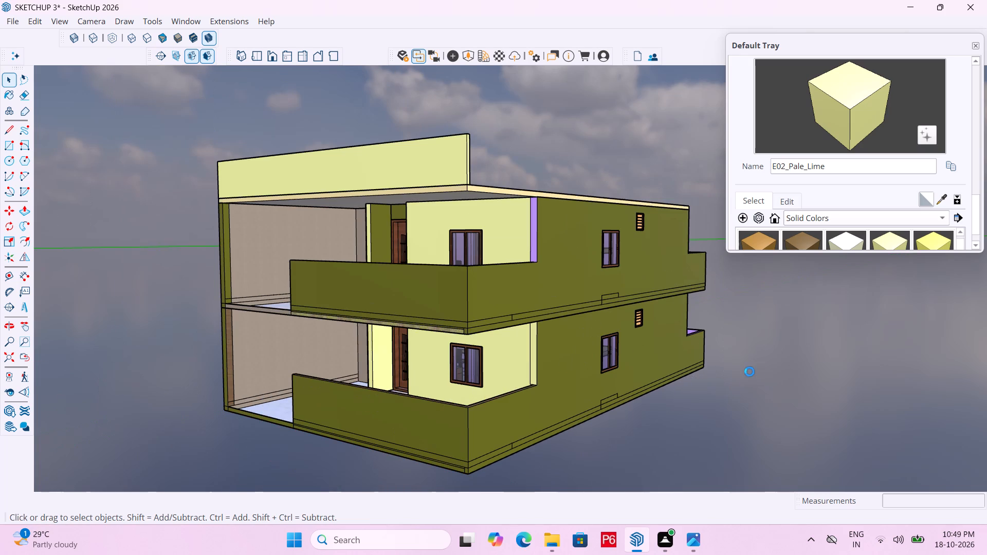
{"action": "key", "text": "ctrl+s"}
{"action": "key", "text": "ctrl+s"}
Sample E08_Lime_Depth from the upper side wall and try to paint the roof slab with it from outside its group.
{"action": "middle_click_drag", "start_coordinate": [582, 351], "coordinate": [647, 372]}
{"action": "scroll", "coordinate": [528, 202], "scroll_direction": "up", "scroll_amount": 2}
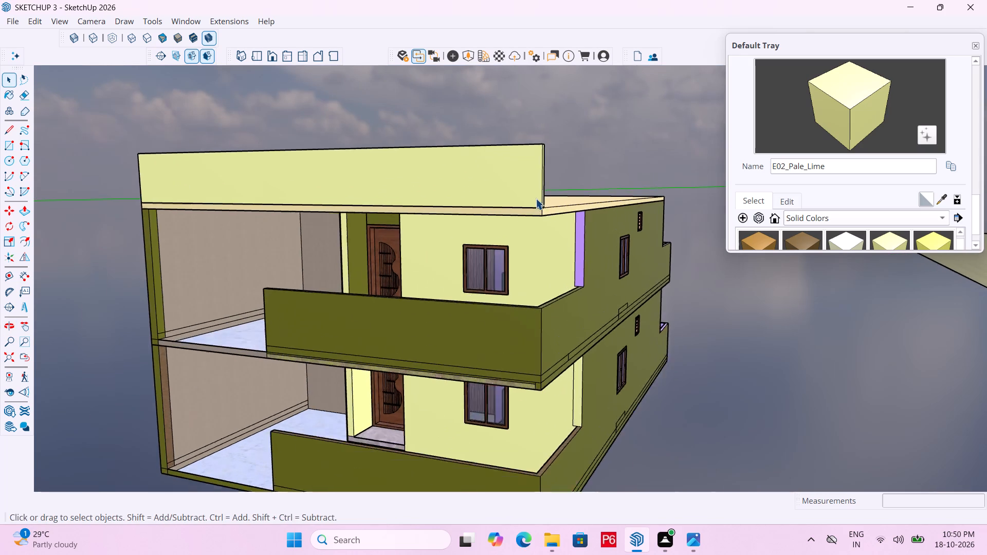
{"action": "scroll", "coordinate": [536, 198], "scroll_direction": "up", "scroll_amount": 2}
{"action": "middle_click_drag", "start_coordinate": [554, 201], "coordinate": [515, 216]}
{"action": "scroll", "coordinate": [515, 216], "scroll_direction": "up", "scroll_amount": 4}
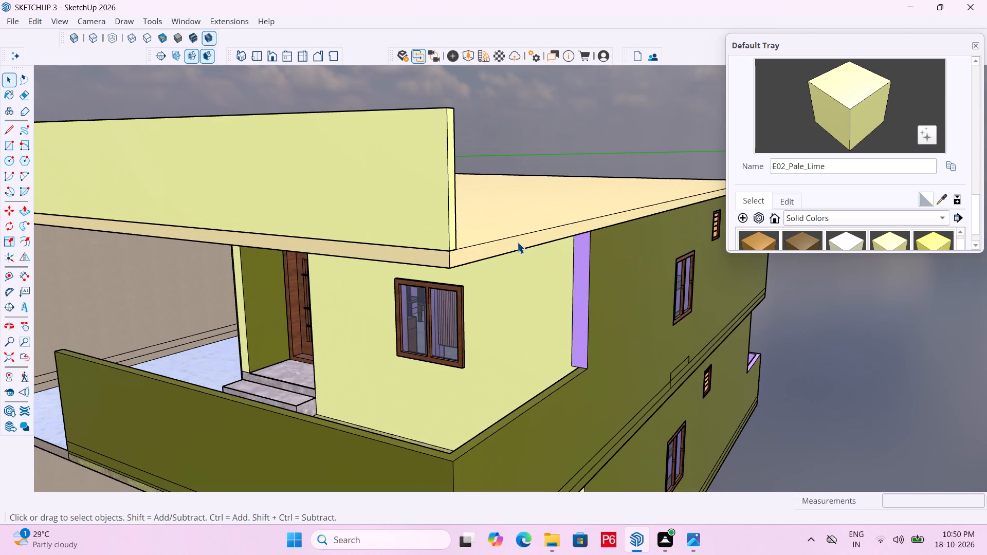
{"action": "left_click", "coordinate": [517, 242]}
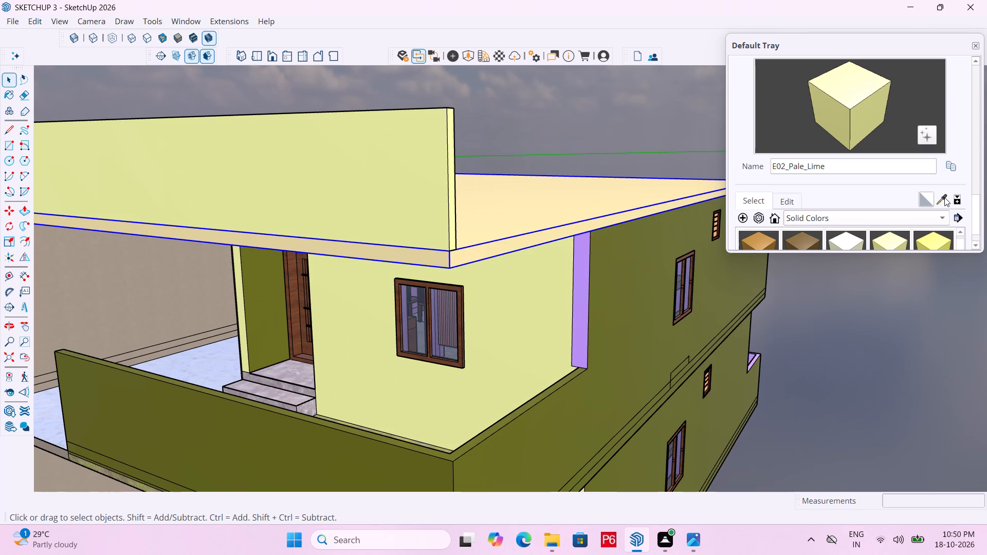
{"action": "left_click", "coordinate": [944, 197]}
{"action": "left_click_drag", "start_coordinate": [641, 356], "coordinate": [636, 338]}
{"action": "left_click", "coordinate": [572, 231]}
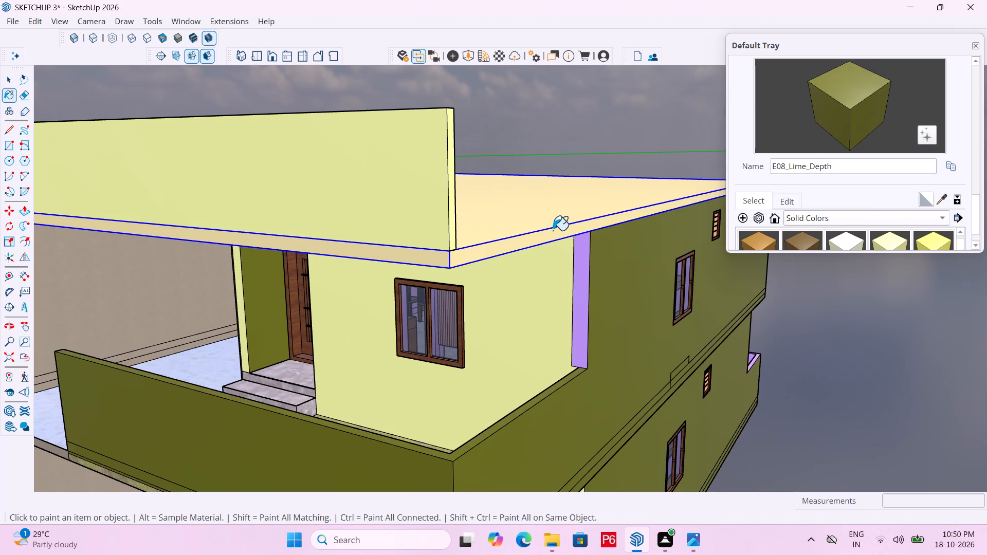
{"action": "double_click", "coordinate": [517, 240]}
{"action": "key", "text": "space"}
Open the roof slab group, select all its faces, paint them with E08_Lime_Depth sampled from the side wall, and leave the group.
{"action": "triple_click", "coordinate": [522, 243]}
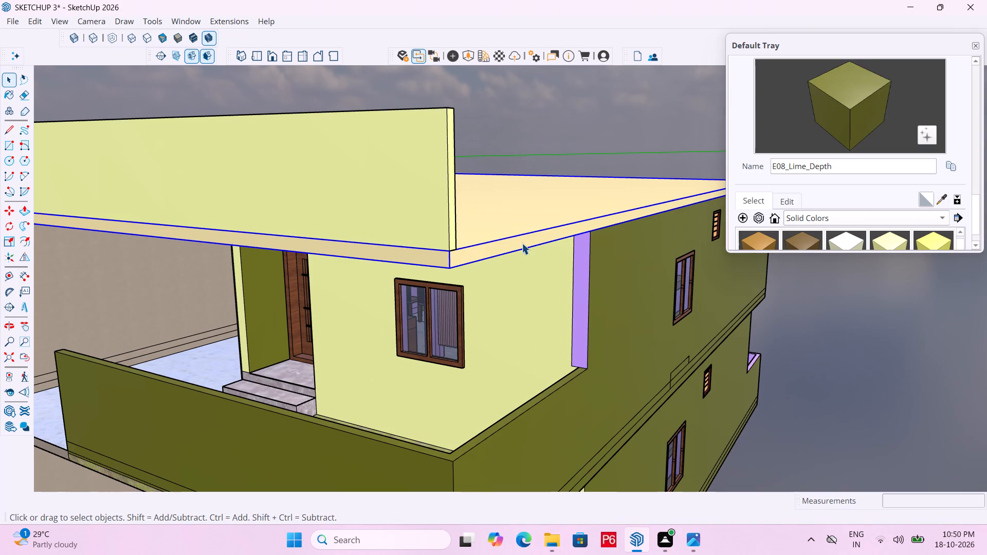
{"action": "left_click", "coordinate": [940, 201]}
{"action": "left_click_drag", "start_coordinate": [631, 309], "coordinate": [631, 309]}
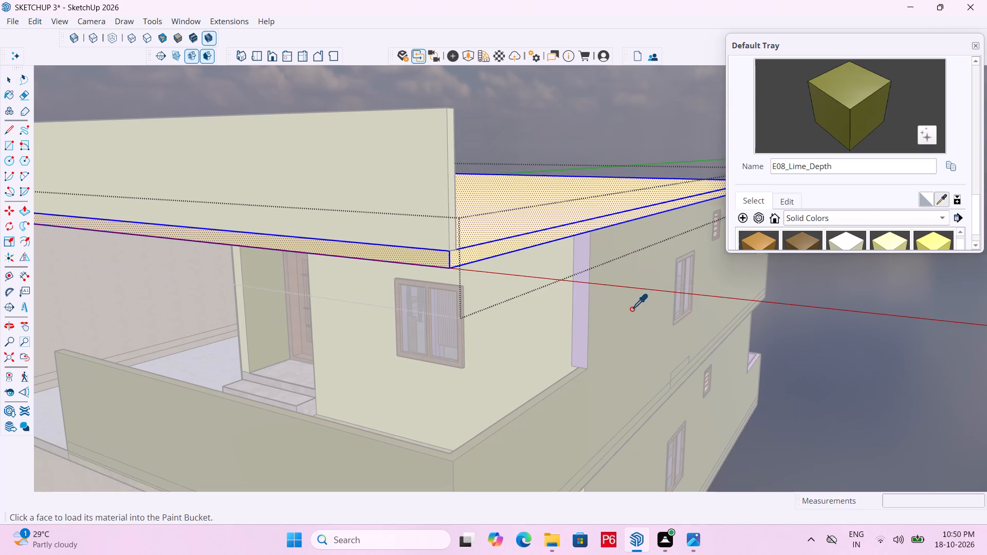
{"action": "left_click_drag", "start_coordinate": [631, 309], "coordinate": [631, 300]}
{"action": "left_click", "coordinate": [538, 242]}
{"action": "scroll", "coordinate": [419, 298], "scroll_direction": "down", "scroll_amount": 5}
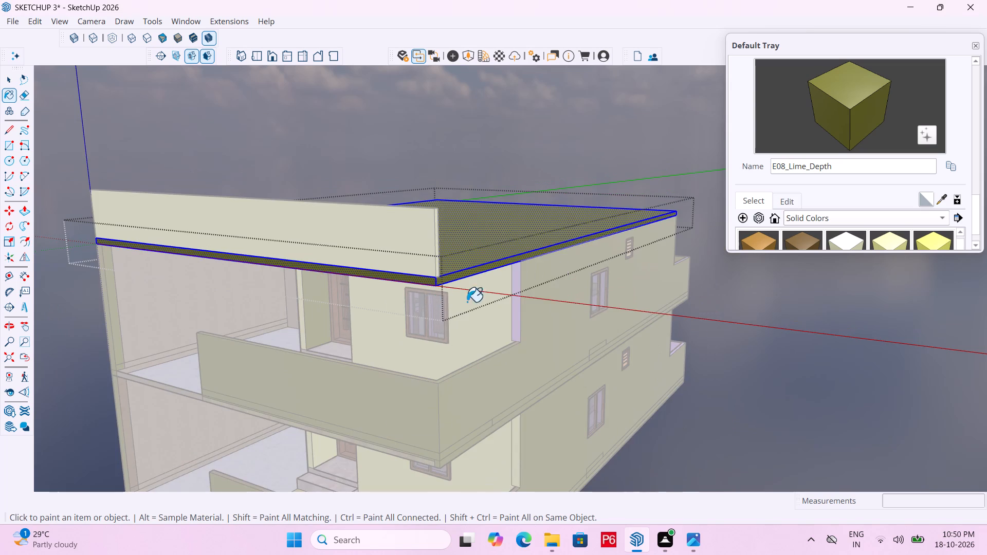
{"action": "key", "text": "space"}
{"action": "double_click", "coordinate": [765, 326]}
{"action": "scroll", "coordinate": [656, 279], "scroll_direction": "down", "scroll_amount": 4}
Save the model.
{"action": "key", "text": "ctrl+s"}
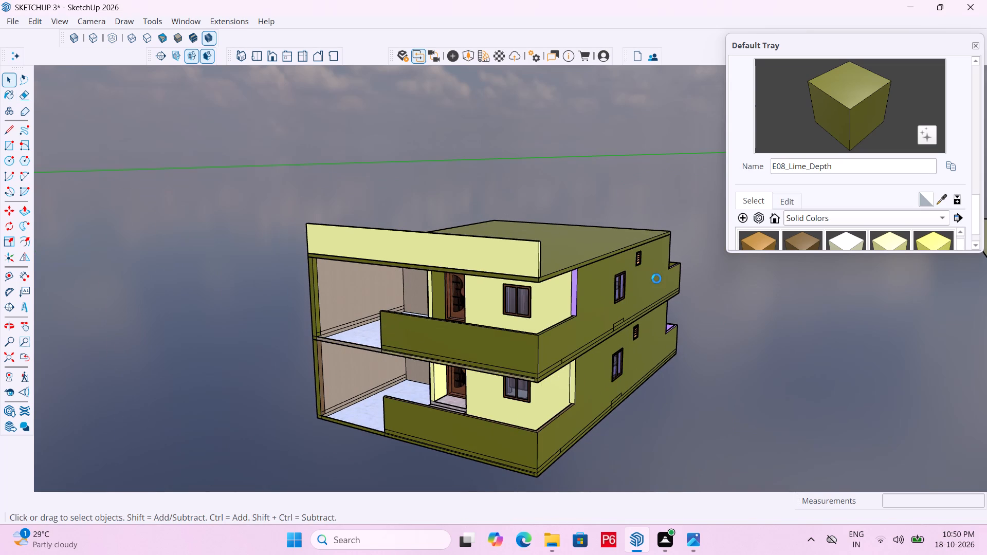
{"action": "key", "text": "ctrl+s"}
{"action": "key", "text": "ctrl+s"}
{"action": "key", "text": "ctrl+s"}
{"action": "key", "text": "ctrl+s"}
Examine the upper floor's open front area, its marble floor, and the exposed slab edge beside the balcony wall.
{"action": "middle_click_drag", "start_coordinate": [395, 363], "coordinate": [581, 346]}
{"action": "scroll", "coordinate": [529, 341], "scroll_direction": "down", "scroll_amount": 1}
{"action": "scroll", "coordinate": [482, 355], "scroll_direction": "down", "scroll_amount": 1}
{"action": "middle_click_drag", "start_coordinate": [482, 355], "coordinate": [417, 412]}
{"action": "scroll", "coordinate": [417, 412], "scroll_direction": "up", "scroll_amount": 4}
{"action": "scroll", "coordinate": [395, 334], "scroll_direction": "up", "scroll_amount": 4}
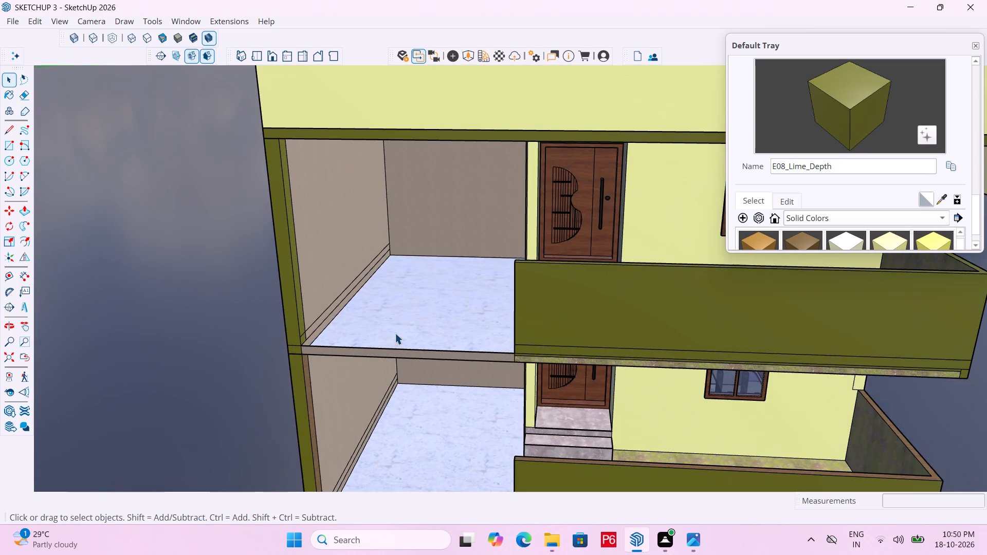
{"action": "scroll", "coordinate": [395, 333], "scroll_direction": "up", "scroll_amount": 1}
{"action": "middle_click_drag", "start_coordinate": [396, 343], "coordinate": [130, 331]}
{"action": "scroll", "coordinate": [199, 419], "scroll_direction": "up", "scroll_amount": 1}
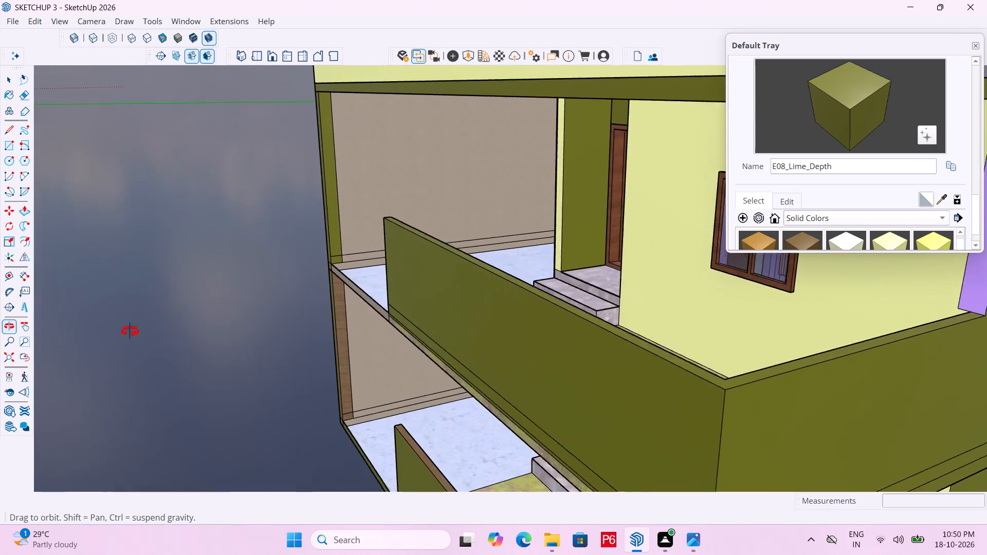
{"action": "middle_click_drag", "start_coordinate": [130, 331], "coordinate": [260, 331]}
{"action": "middle_click_drag", "start_coordinate": [269, 331], "coordinate": [414, 319]}
{"action": "scroll", "coordinate": [269, 331], "scroll_direction": "up", "scroll_amount": 4}
{"action": "middle_click_drag", "start_coordinate": [623, 300], "coordinate": [801, 387]}
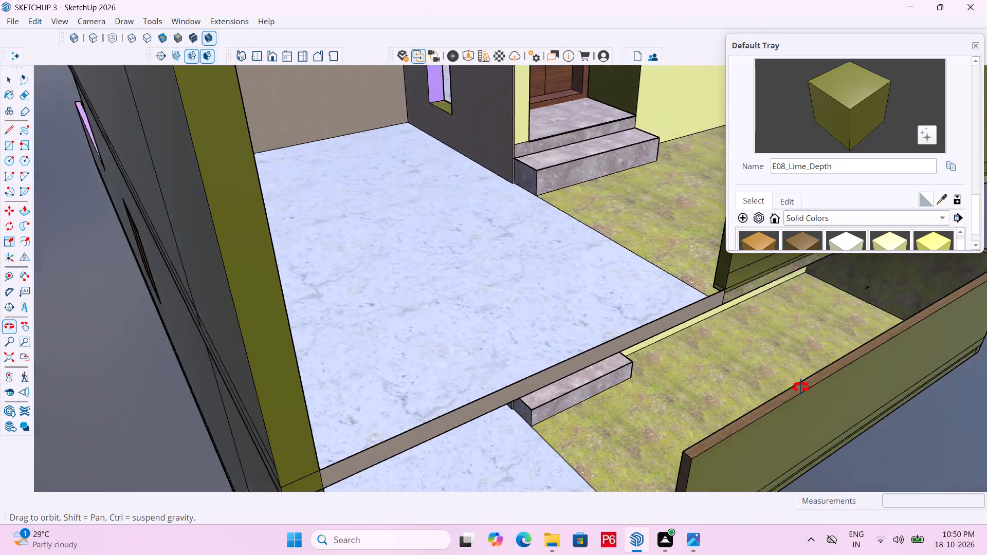
{"action": "middle_click_drag", "start_coordinate": [801, 387], "coordinate": [899, 370]}
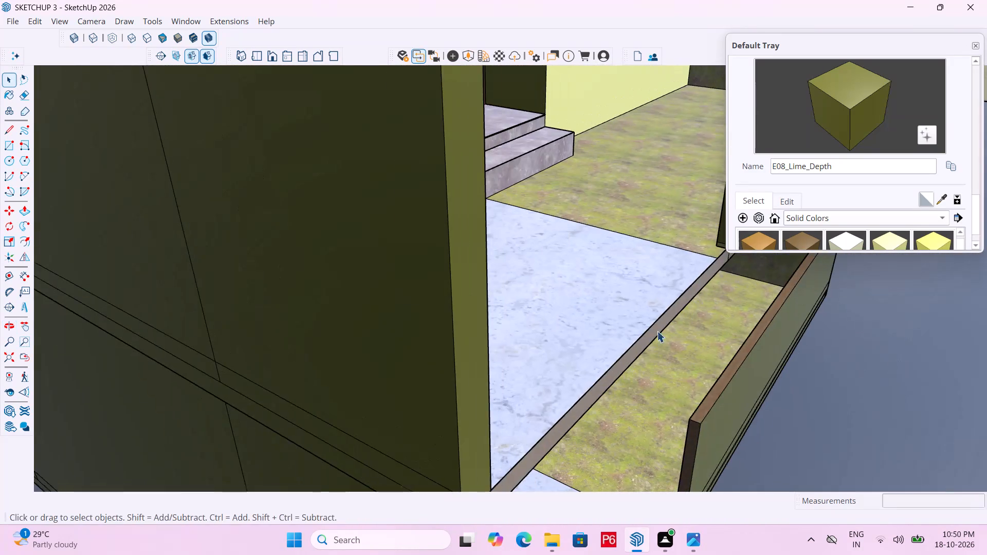
{"action": "scroll", "coordinate": [642, 319], "scroll_direction": "up", "scroll_amount": 6}
{"action": "middle_click_drag", "start_coordinate": [549, 325], "coordinate": [620, 391]}
{"action": "scroll", "coordinate": [635, 391], "scroll_direction": "up", "scroll_amount": 5}
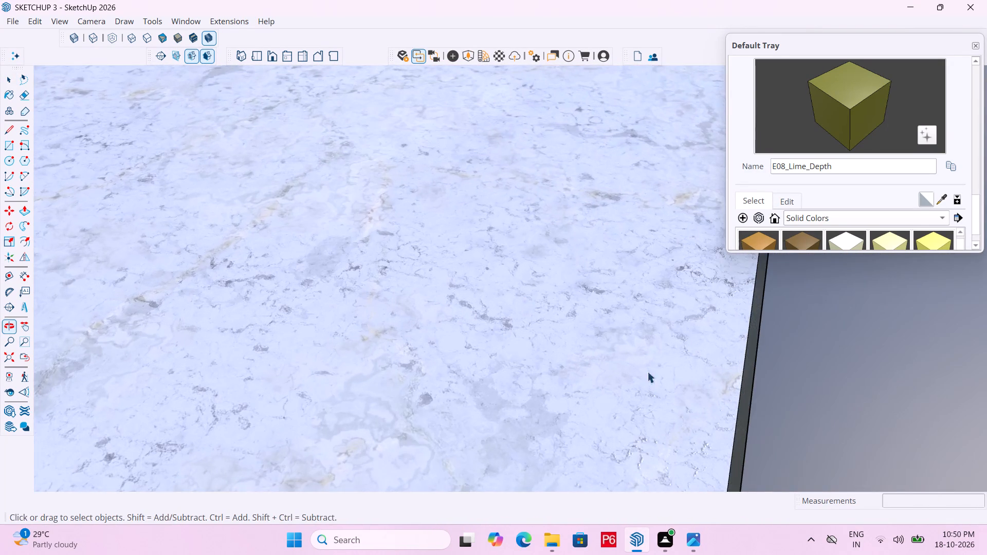
{"action": "scroll", "coordinate": [686, 331], "scroll_direction": "up", "scroll_amount": 5}
{"action": "scroll", "coordinate": [729, 347], "scroll_direction": "up", "scroll_amount": 1}
{"action": "middle_click_drag", "start_coordinate": [734, 350], "coordinate": [747, 368]}
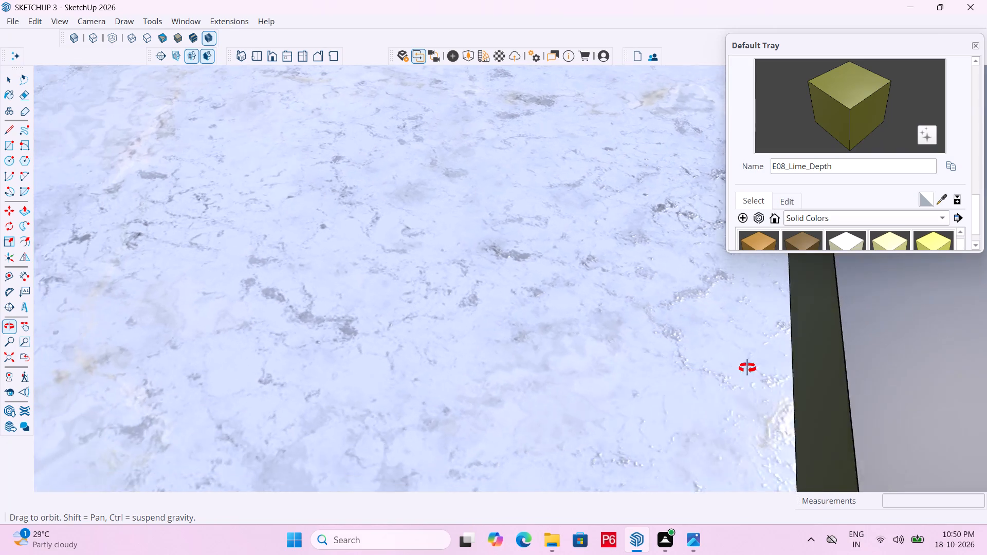
{"action": "middle_click_drag", "start_coordinate": [747, 368], "coordinate": [469, 371]}
{"action": "scroll", "coordinate": [476, 367], "scroll_direction": "down", "scroll_amount": 1}
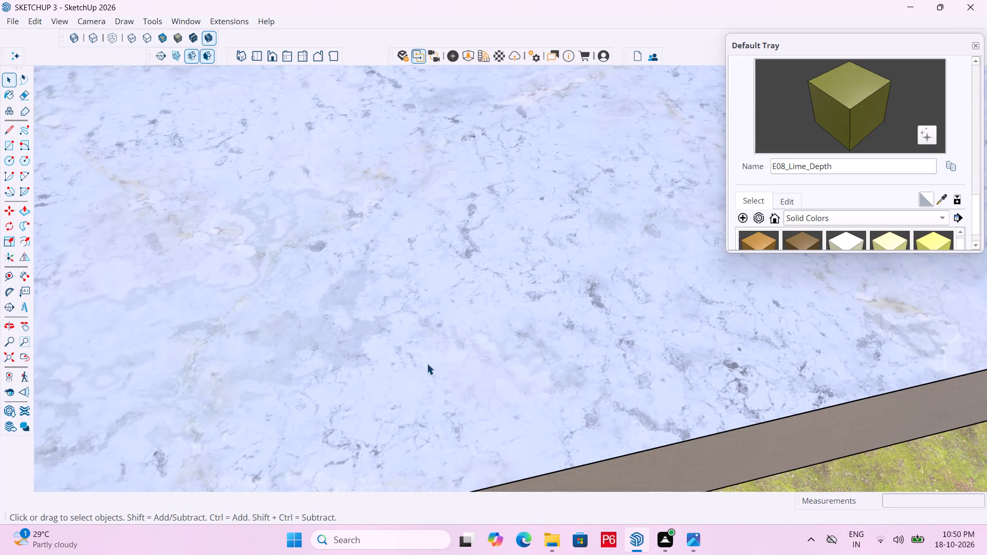
{"action": "scroll", "coordinate": [431, 361], "scroll_direction": "down", "scroll_amount": 8}
{"action": "scroll", "coordinate": [574, 317], "scroll_direction": "down", "scroll_amount": 7}
{"action": "scroll", "coordinate": [590, 368], "scroll_direction": "down", "scroll_amount": 7}
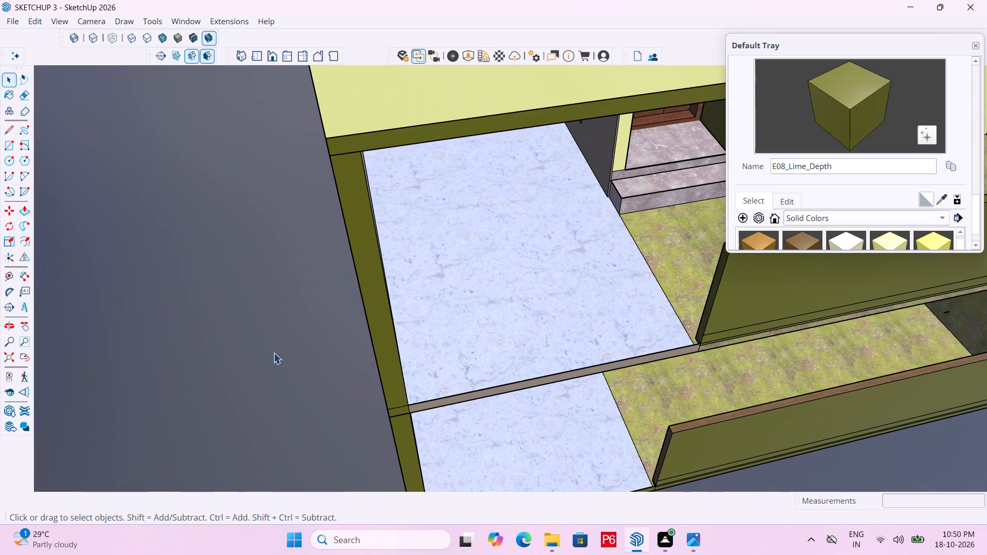
{"action": "key", "text": "space"}
{"action": "double_click", "coordinate": [278, 343]}
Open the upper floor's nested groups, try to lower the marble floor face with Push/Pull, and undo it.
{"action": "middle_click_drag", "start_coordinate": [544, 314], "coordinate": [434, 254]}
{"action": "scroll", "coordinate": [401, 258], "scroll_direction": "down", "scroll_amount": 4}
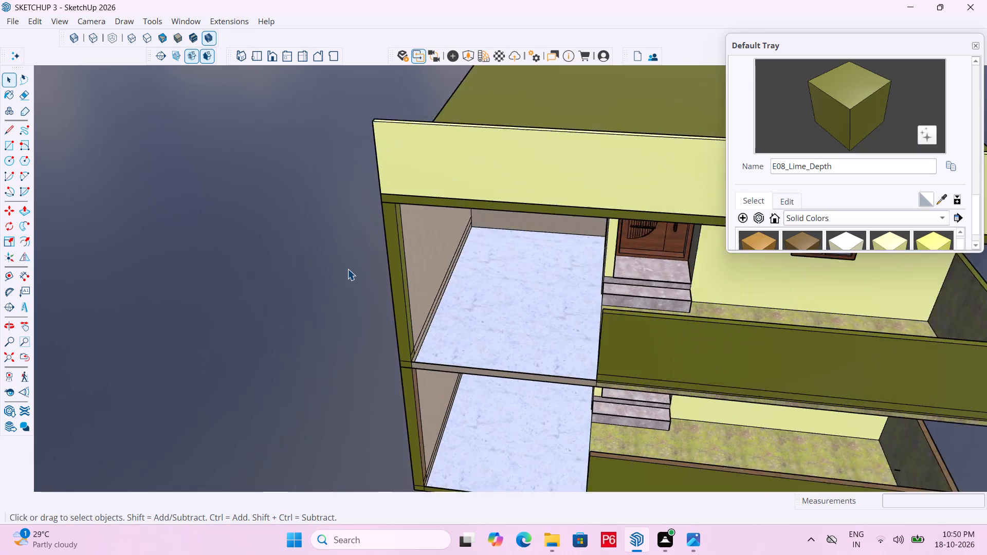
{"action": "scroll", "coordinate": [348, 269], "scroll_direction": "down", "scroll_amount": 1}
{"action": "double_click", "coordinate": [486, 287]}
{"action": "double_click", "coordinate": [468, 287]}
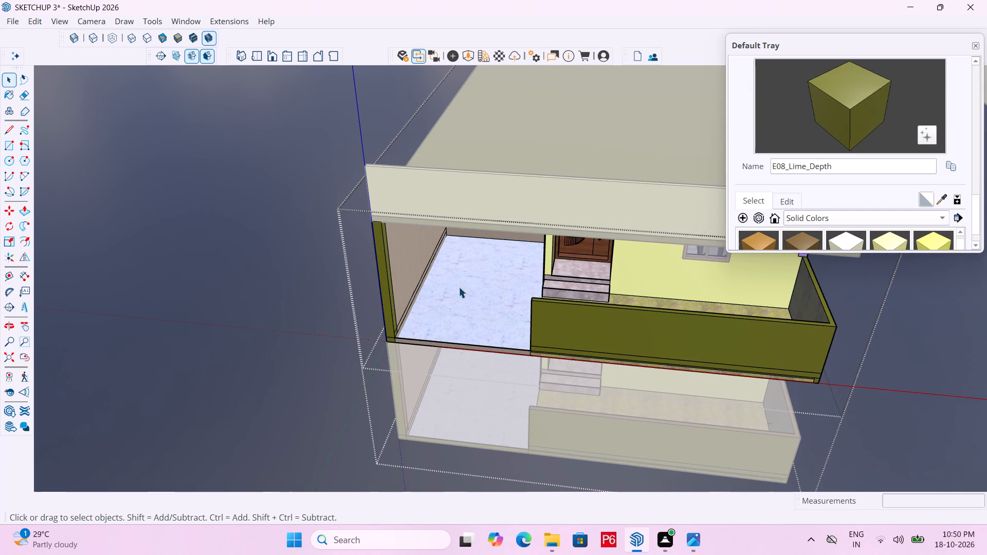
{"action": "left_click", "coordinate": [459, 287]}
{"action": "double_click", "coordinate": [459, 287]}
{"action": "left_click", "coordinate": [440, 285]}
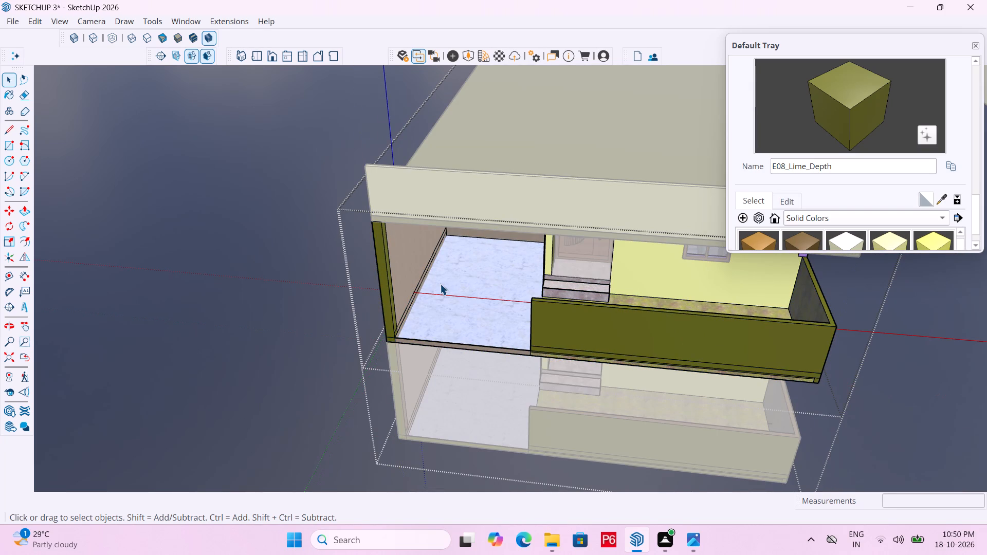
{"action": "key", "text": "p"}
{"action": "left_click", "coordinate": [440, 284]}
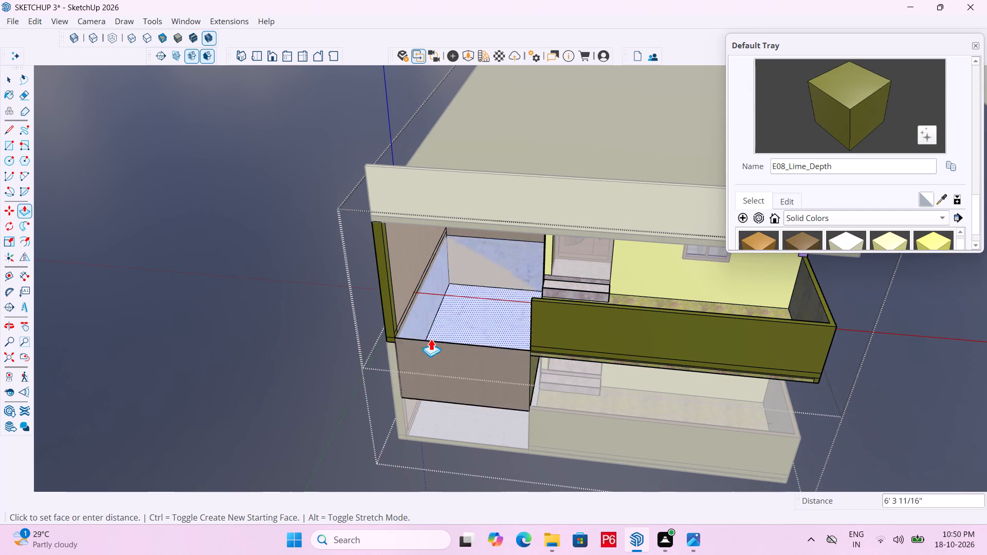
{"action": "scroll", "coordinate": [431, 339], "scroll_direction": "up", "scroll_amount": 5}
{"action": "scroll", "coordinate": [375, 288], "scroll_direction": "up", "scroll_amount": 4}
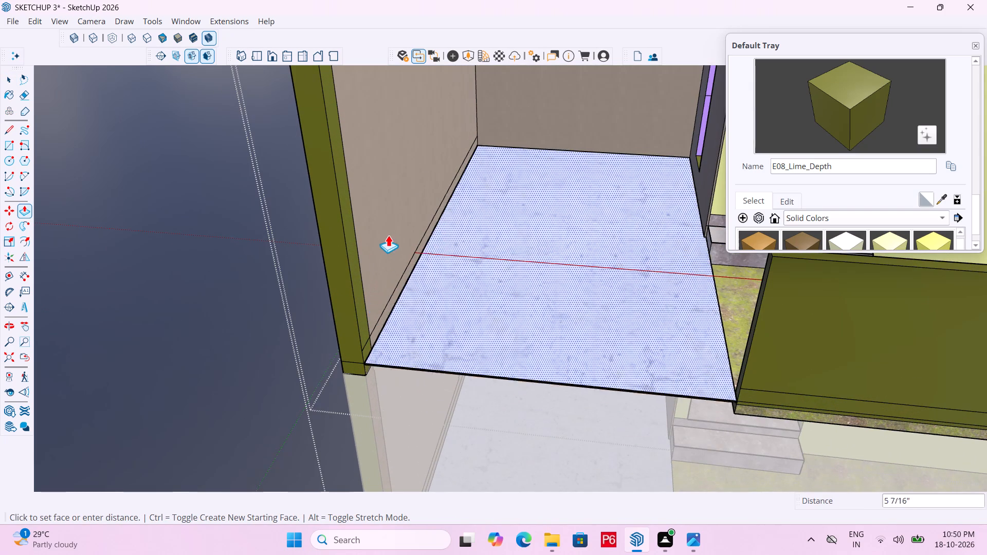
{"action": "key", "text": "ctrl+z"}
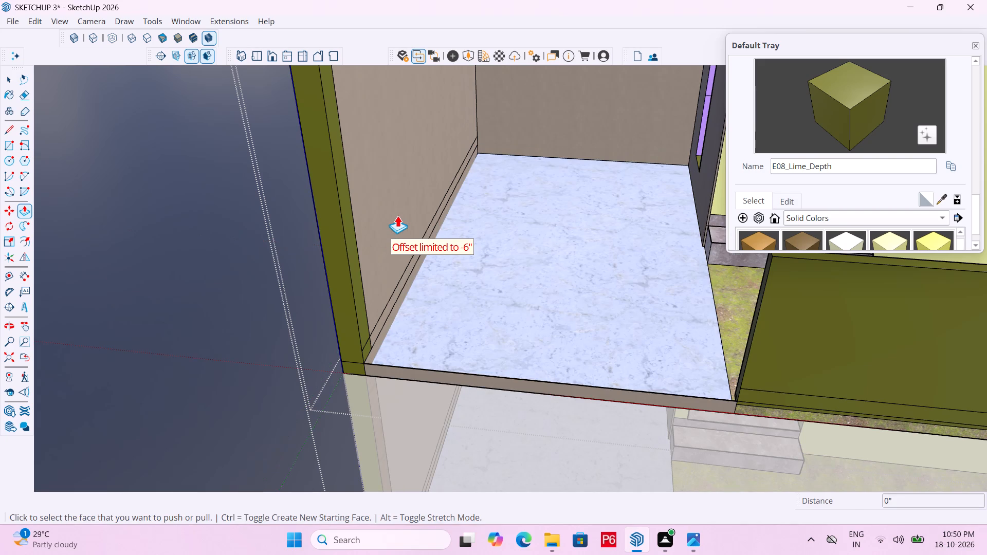
Leave the upper floor's nested groups and save the model.
{"action": "key", "text": "space"}
{"action": "triple_click", "coordinate": [242, 278]}
{"action": "triple_click", "coordinate": [242, 278]}
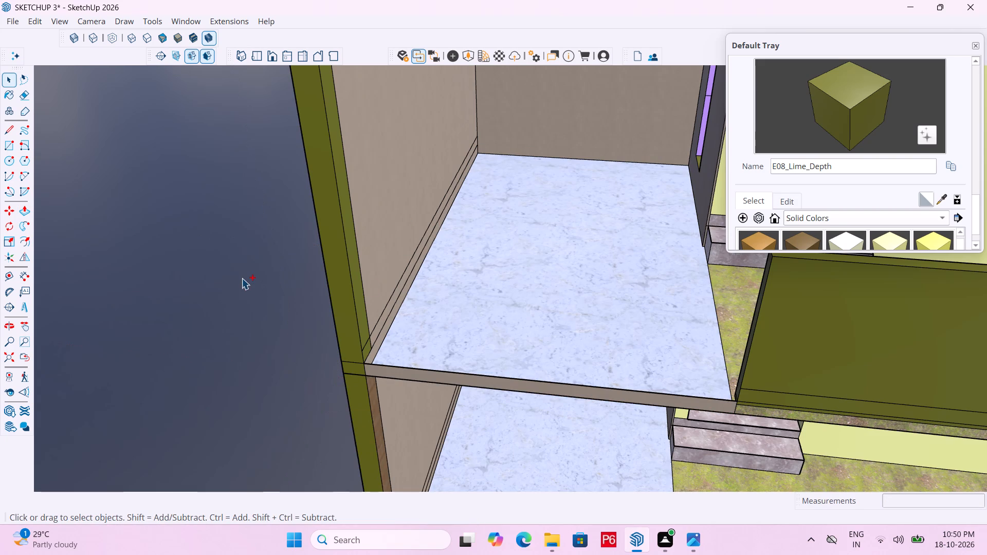
{"action": "key", "text": "ctrl+s"}
{"action": "key", "text": "ctrl+s"}
{"action": "key", "text": "ctrl+s"}
{"action": "key", "text": "ctrl+s"}
{"action": "key", "text": "ctrl+s"}
{"action": "key", "text": "ctrl+s"}
{"action": "key", "text": "ctrl+s"}
{"action": "key", "text": "ctrl+s"}
{"action": "key", "text": "ctrl+s"}
Open the lower floor's nested groups, paint the wood-textured side wall end with E08_Lime_Depth sampled from the wall above, and leave the groups.
{"action": "scroll", "coordinate": [203, 318], "scroll_direction": "down", "scroll_amount": 5}
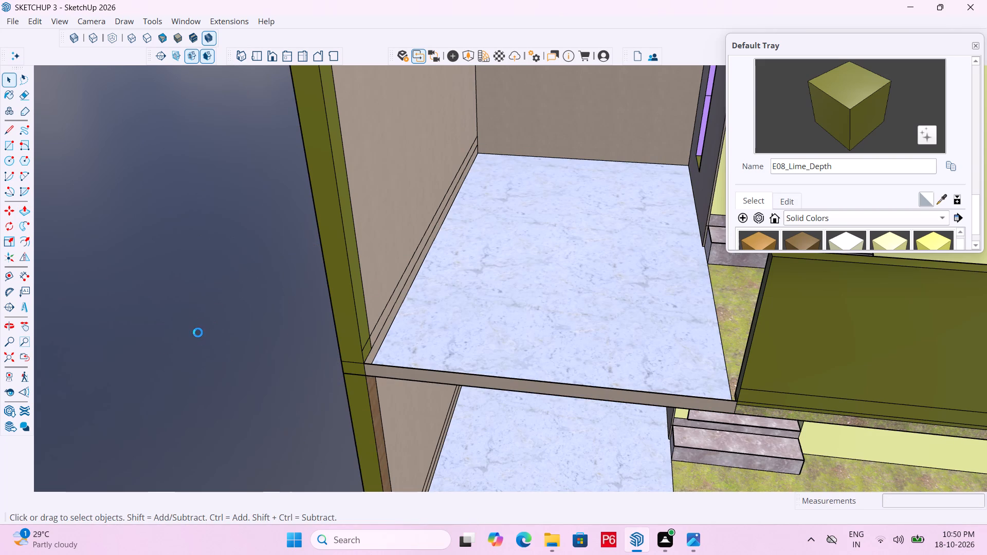
{"action": "scroll", "coordinate": [192, 332], "scroll_direction": "down", "scroll_amount": 5}
{"action": "scroll", "coordinate": [273, 340], "scroll_direction": "down", "scroll_amount": 3}
{"action": "scroll", "coordinate": [349, 305], "scroll_direction": "up", "scroll_amount": 6}
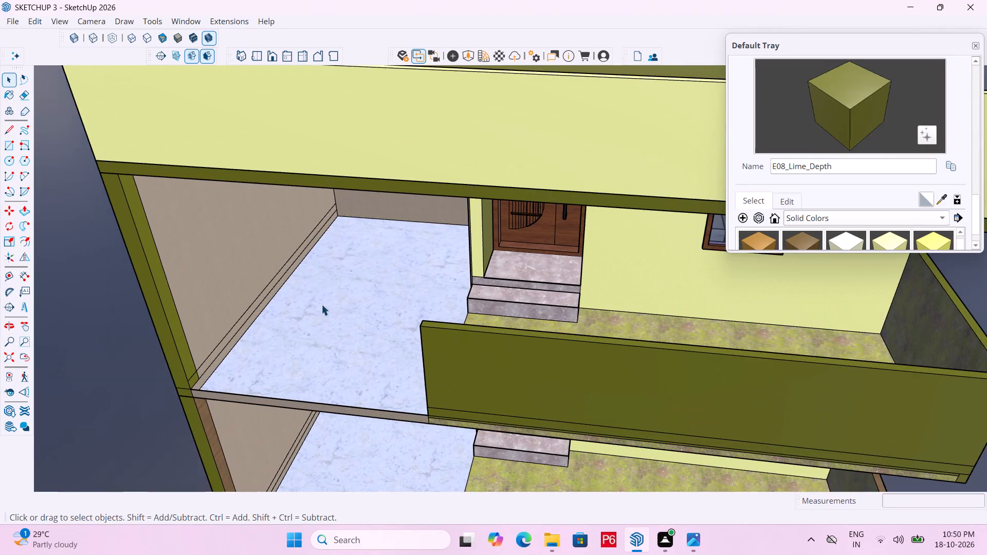
{"action": "middle_click_drag", "start_coordinate": [319, 303], "coordinate": [278, 294]}
{"action": "scroll", "coordinate": [285, 300], "scroll_direction": "up", "scroll_amount": 1}
{"action": "scroll", "coordinate": [268, 280], "scroll_direction": "down", "scroll_amount": 4}
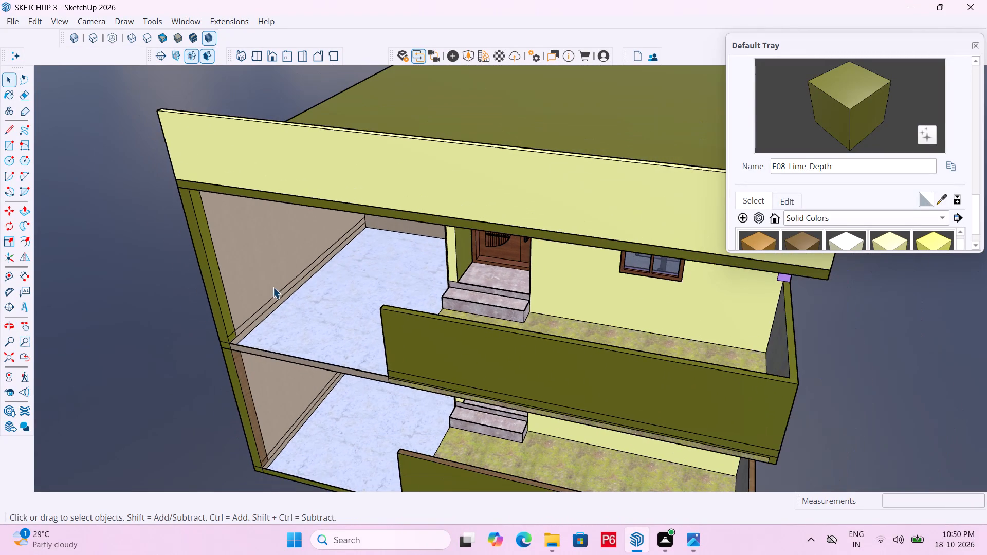
{"action": "scroll", "coordinate": [235, 373], "scroll_direction": "up", "scroll_amount": 1}
{"action": "middle_click_drag", "start_coordinate": [236, 373], "coordinate": [221, 299]}
{"action": "scroll", "coordinate": [239, 393], "scroll_direction": "up", "scroll_amount": 10}
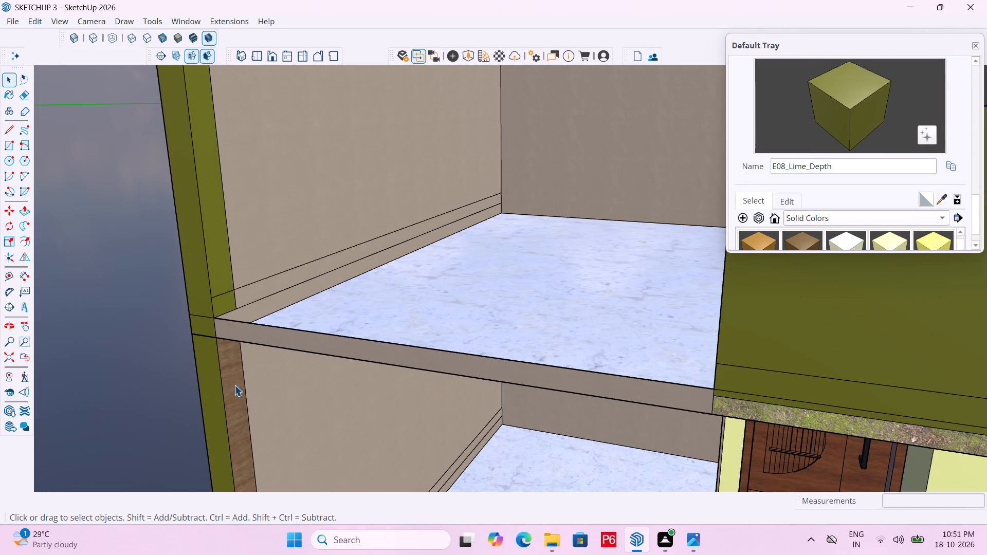
{"action": "double_click", "coordinate": [230, 380]}
{"action": "left_click", "coordinate": [229, 369]}
{"action": "double_click", "coordinate": [231, 365]}
{"action": "left_click", "coordinate": [225, 358]}
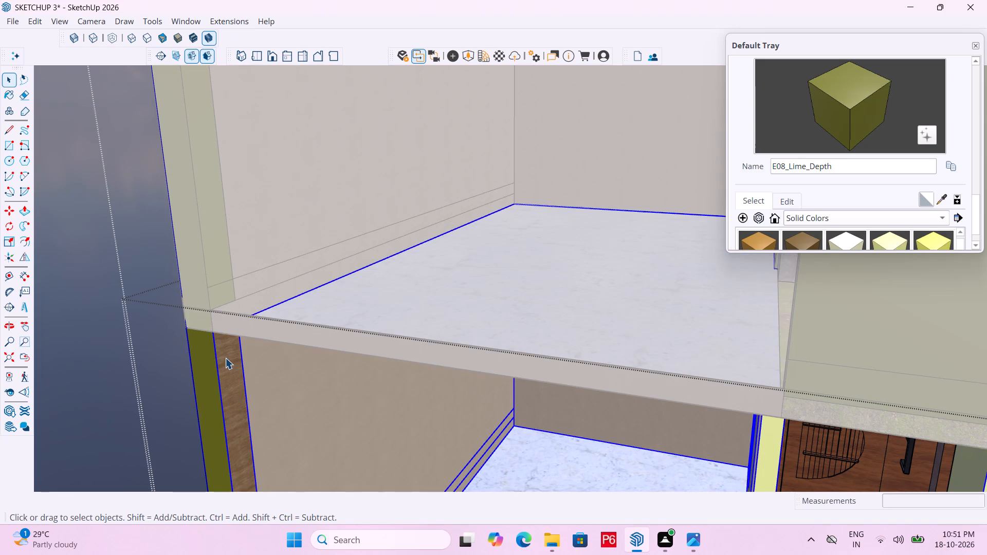
{"action": "double_click", "coordinate": [228, 353]}
{"action": "left_click", "coordinate": [224, 352]}
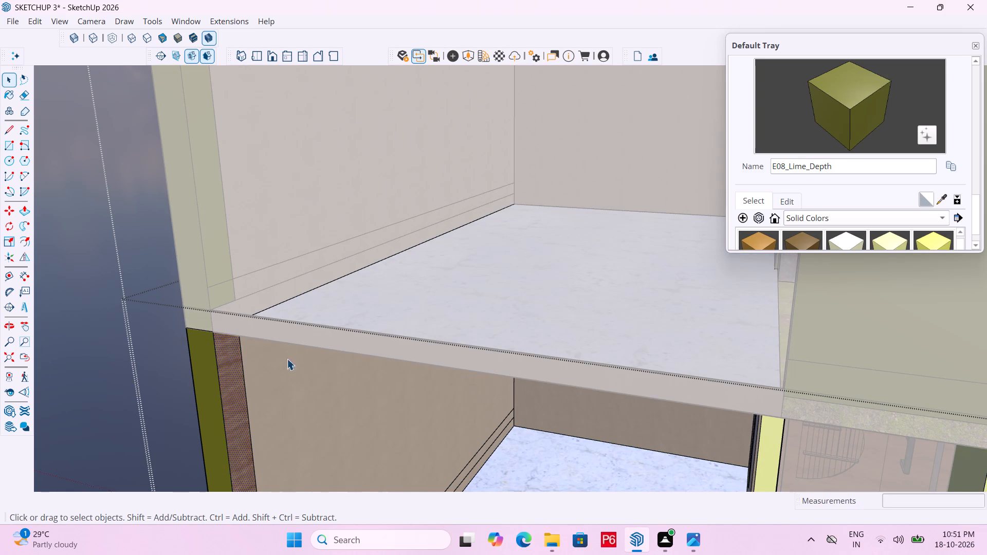
{"action": "left_click", "coordinate": [942, 199]}
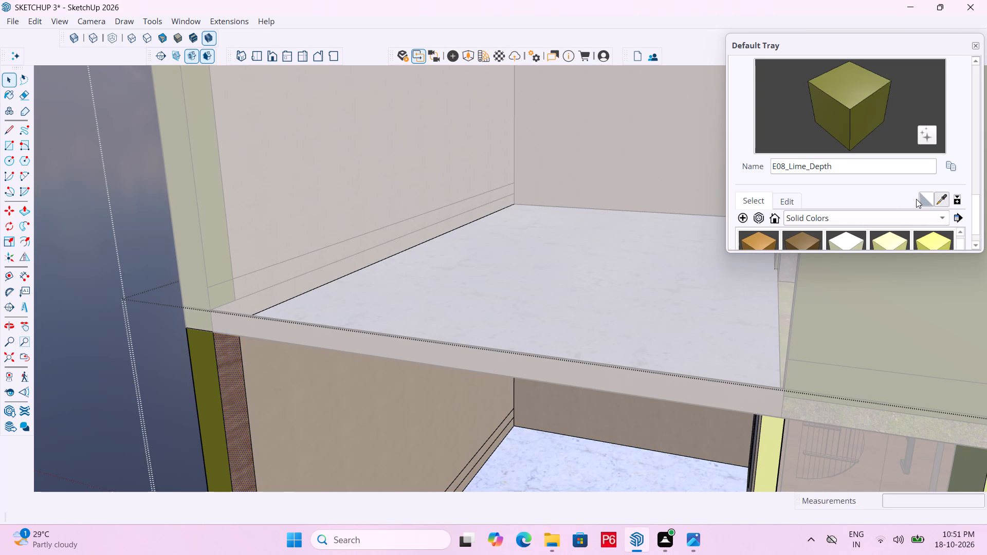
{"action": "left_click", "coordinate": [220, 244]}
{"action": "left_click", "coordinate": [233, 375]}
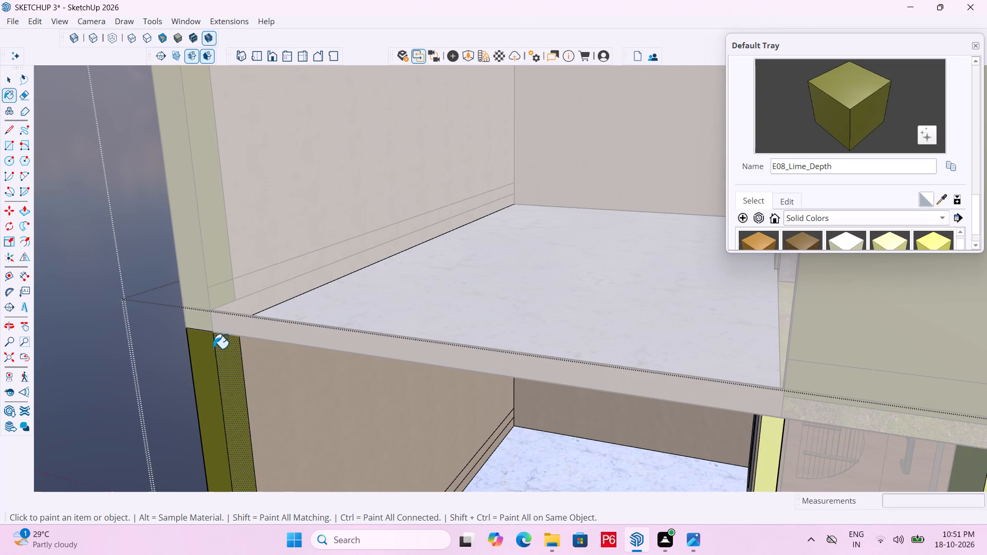
{"action": "scroll", "coordinate": [312, 305], "scroll_direction": "down", "scroll_amount": 12}
{"action": "key", "text": "space"}
{"action": "triple_click", "coordinate": [190, 292]}
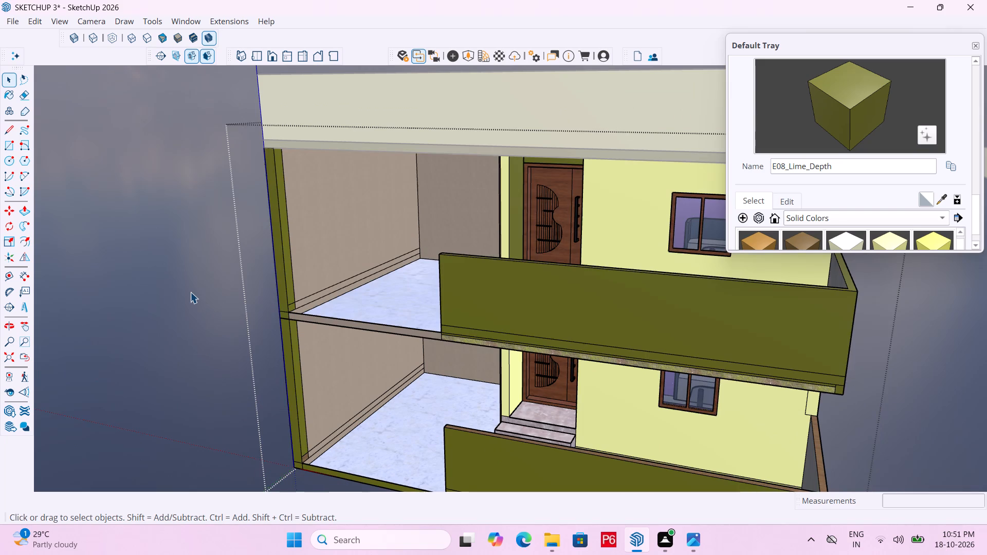
{"action": "triple_click", "coordinate": [190, 292]}
{"action": "left_click", "coordinate": [190, 292], "text": "ctrl"}
Save the model.
{"action": "key", "text": "ctrl+s"}
{"action": "key", "text": "ctrl+s"}
{"action": "key", "text": "ctrl+s"}
{"action": "key", "text": "ctrl+s"}
{"action": "key", "text": "ctrl+s"}
{"action": "key", "text": "ctrl+s"}
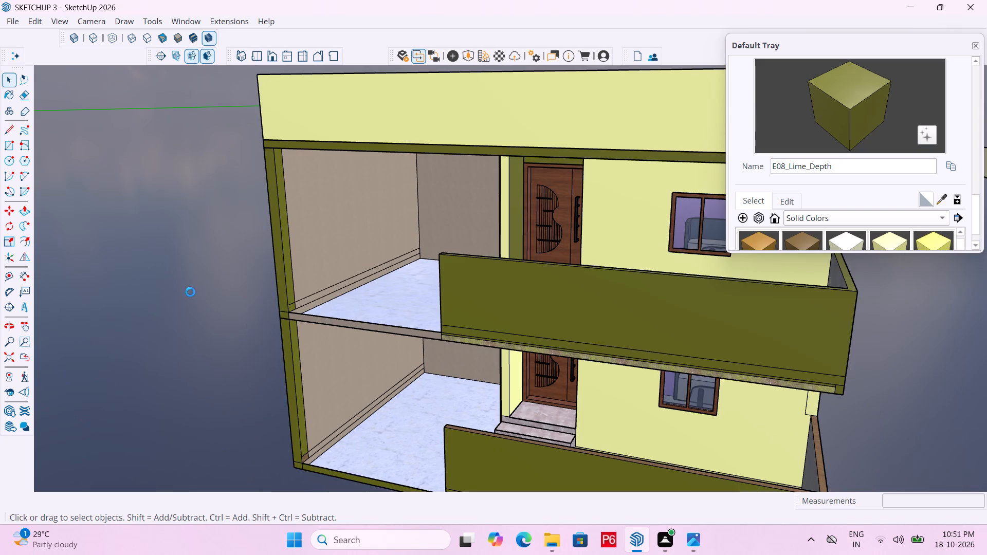
{"action": "key", "text": "ctrl+s"}
{"action": "key", "text": "ctrl+s"}
{"action": "key", "text": "ctrl+s"}
Examine the house front, the grass-textured slab edge beneath the upper balcony wall, and the open front areas on both floors.
{"action": "scroll", "coordinate": [186, 301], "scroll_direction": "down", "scroll_amount": 4}
{"action": "scroll", "coordinate": [324, 271], "scroll_direction": "down", "scroll_amount": 4}
{"action": "scroll", "coordinate": [237, 267], "scroll_direction": "down", "scroll_amount": 4}
{"action": "middle_click_drag", "start_coordinate": [498, 332], "coordinate": [375, 340]}
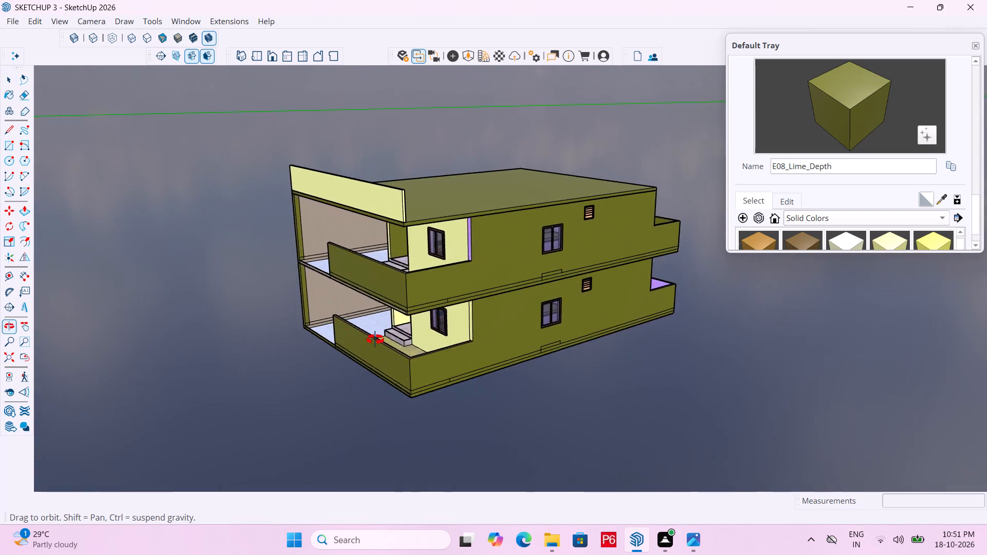
{"action": "middle_click_drag", "start_coordinate": [375, 340], "coordinate": [484, 359]}
{"action": "scroll", "coordinate": [483, 359], "scroll_direction": "up", "scroll_amount": 6}
{"action": "middle_click_drag", "start_coordinate": [484, 359], "coordinate": [486, 354]}
{"action": "middle_click_drag", "start_coordinate": [506, 298], "coordinate": [572, 276]}
{"action": "scroll", "coordinate": [528, 279], "scroll_direction": "up", "scroll_amount": 6}
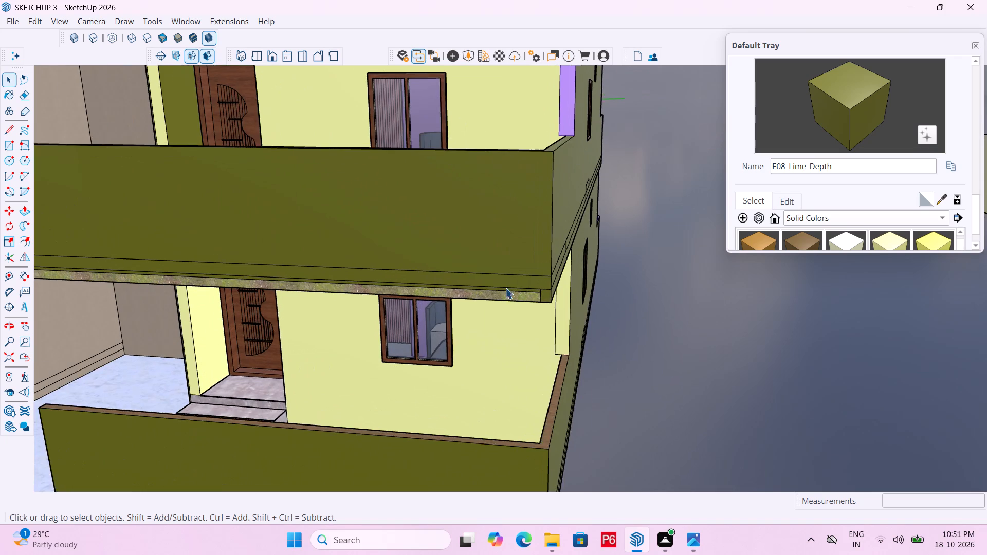
{"action": "scroll", "coordinate": [505, 288], "scroll_direction": "up", "scroll_amount": 2}
{"action": "middle_click_drag", "start_coordinate": [532, 298], "coordinate": [297, 292]}
{"action": "scroll", "coordinate": [518, 300], "scroll_direction": "up", "scroll_amount": 1}
{"action": "scroll", "coordinate": [401, 295], "scroll_direction": "up", "scroll_amount": 1}
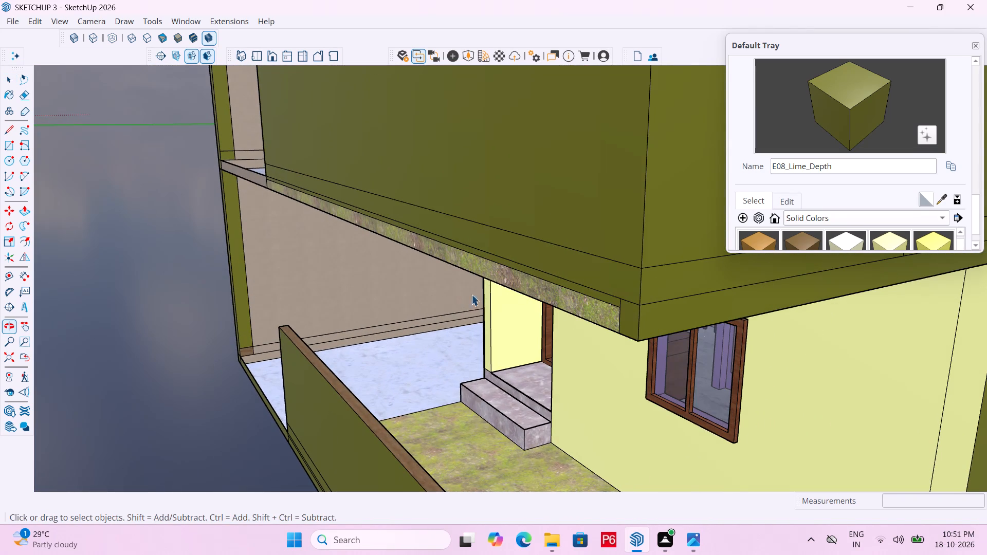
{"action": "left_click", "coordinate": [543, 292]}
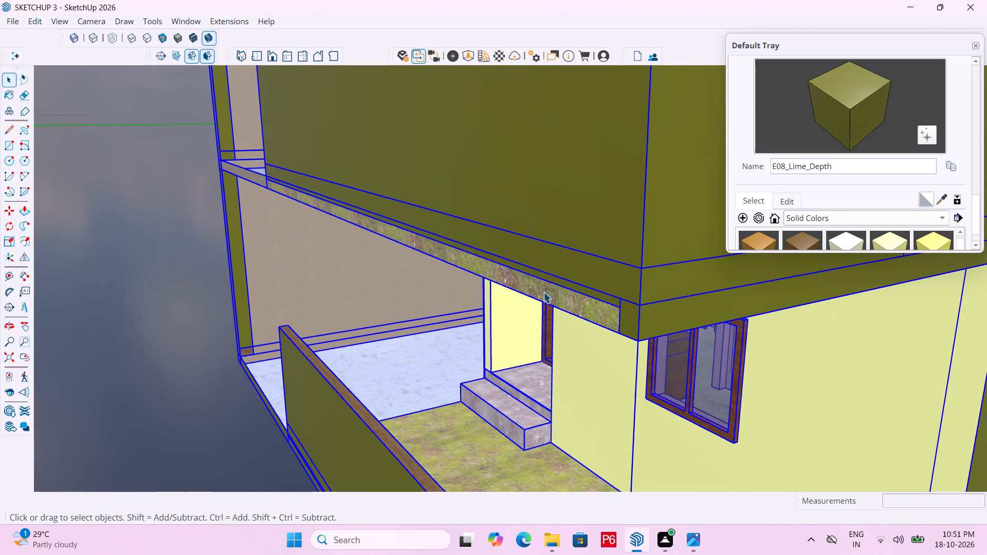
{"action": "left_click", "coordinate": [153, 292]}
{"action": "middle_click_drag", "start_coordinate": [309, 278], "coordinate": [319, 280]}
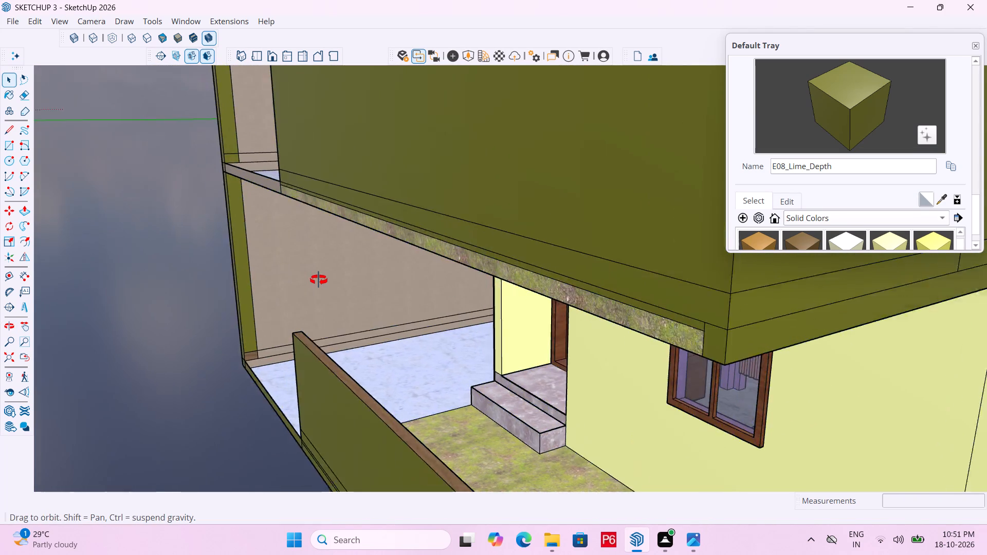
{"action": "middle_click_drag", "start_coordinate": [319, 280], "coordinate": [418, 300]}
{"action": "scroll", "coordinate": [417, 304], "scroll_direction": "down", "scroll_amount": 1}
{"action": "scroll", "coordinate": [75, 359], "scroll_direction": "down", "scroll_amount": 6}
{"action": "middle_click_drag", "start_coordinate": [255, 319], "coordinate": [465, 351]}
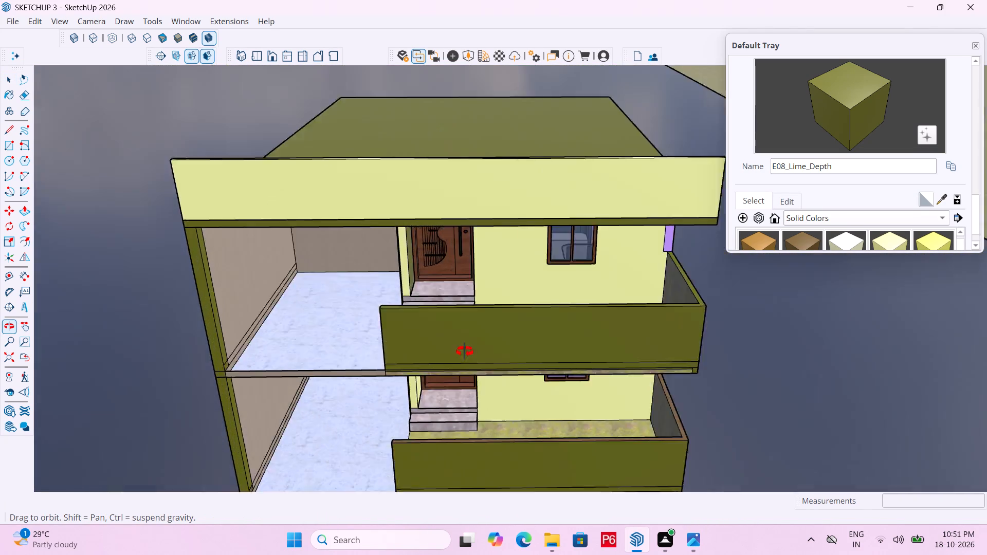
{"action": "middle_click_drag", "start_coordinate": [465, 351], "coordinate": [465, 331]}
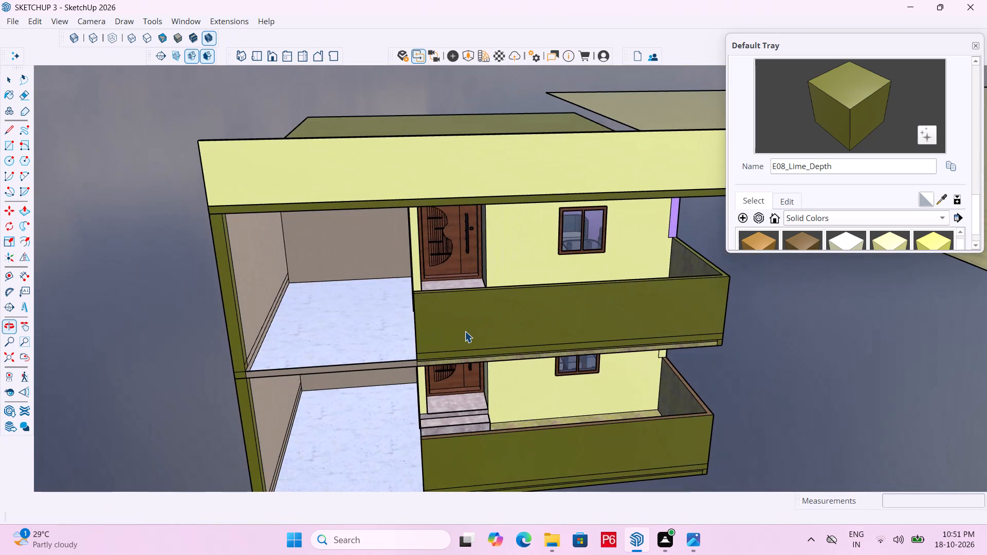
{"action": "middle_click_drag", "start_coordinate": [365, 280], "coordinate": [554, 262]}
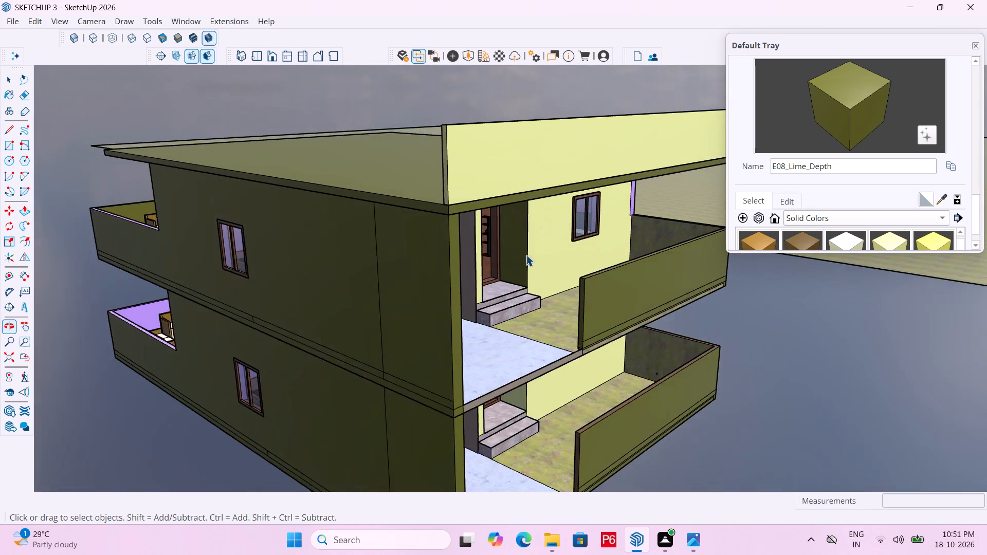
{"action": "scroll", "coordinate": [469, 245], "scroll_direction": "up", "scroll_amount": 4}
{"action": "middle_click_drag", "start_coordinate": [357, 229], "coordinate": [196, 225]}
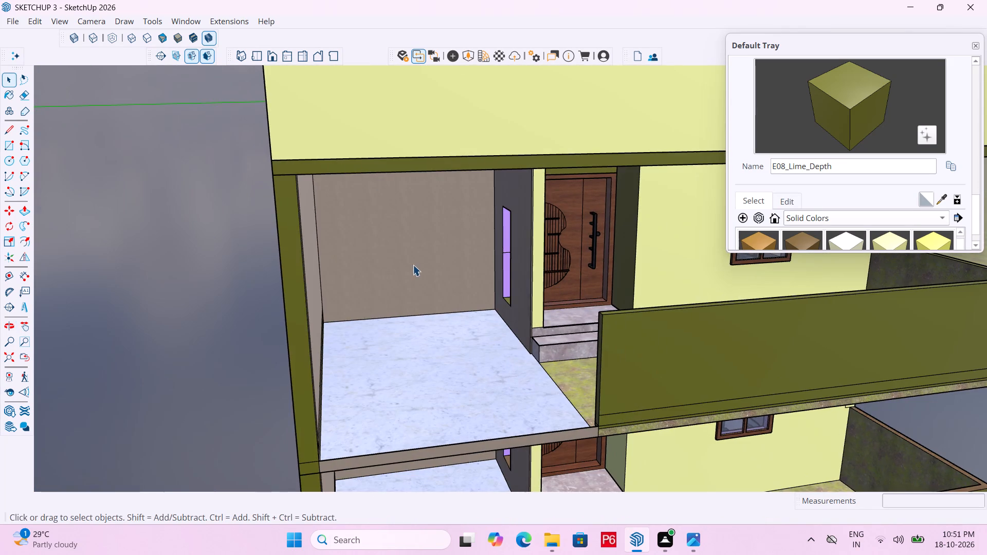
{"action": "scroll", "coordinate": [413, 268], "scroll_direction": "down", "scroll_amount": 8}
Open the upper floor group, paint the narrow purple face at the front wall's corner with E02_Pale_Lime sampled from the adjoining wall, and leave the group.
{"action": "middle_click_drag", "start_coordinate": [772, 344], "coordinate": [504, 329]}
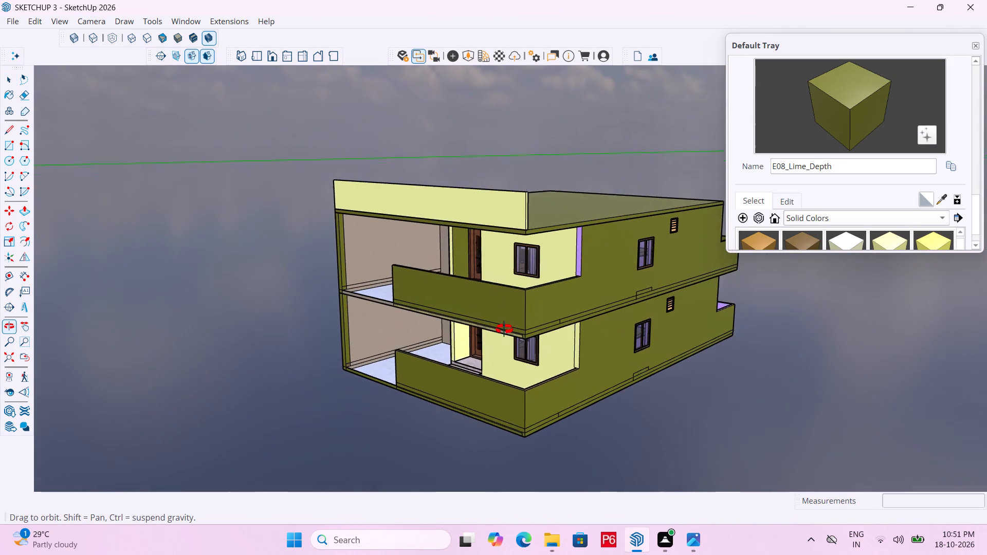
{"action": "middle_click_drag", "start_coordinate": [504, 329], "coordinate": [501, 333]}
{"action": "scroll", "coordinate": [598, 246], "scroll_direction": "up", "scroll_amount": 6}
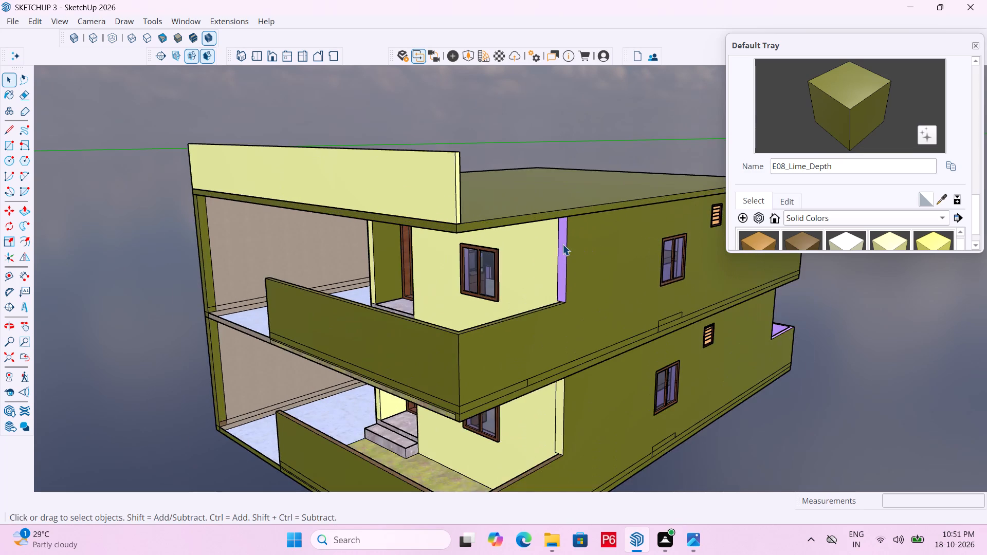
{"action": "scroll", "coordinate": [562, 244], "scroll_direction": "up", "scroll_amount": 4}
{"action": "middle_click_drag", "start_coordinate": [557, 276], "coordinate": [653, 293]}
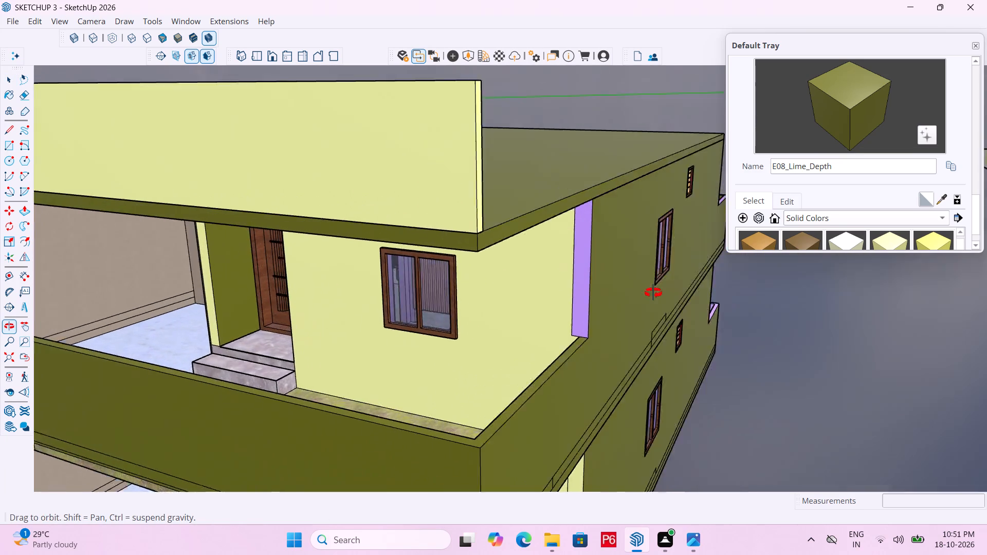
{"action": "middle_click_drag", "start_coordinate": [653, 293], "coordinate": [527, 281]}
{"action": "scroll", "coordinate": [513, 284], "scroll_direction": "up", "scroll_amount": 4}
{"action": "double_click", "coordinate": [572, 265]}
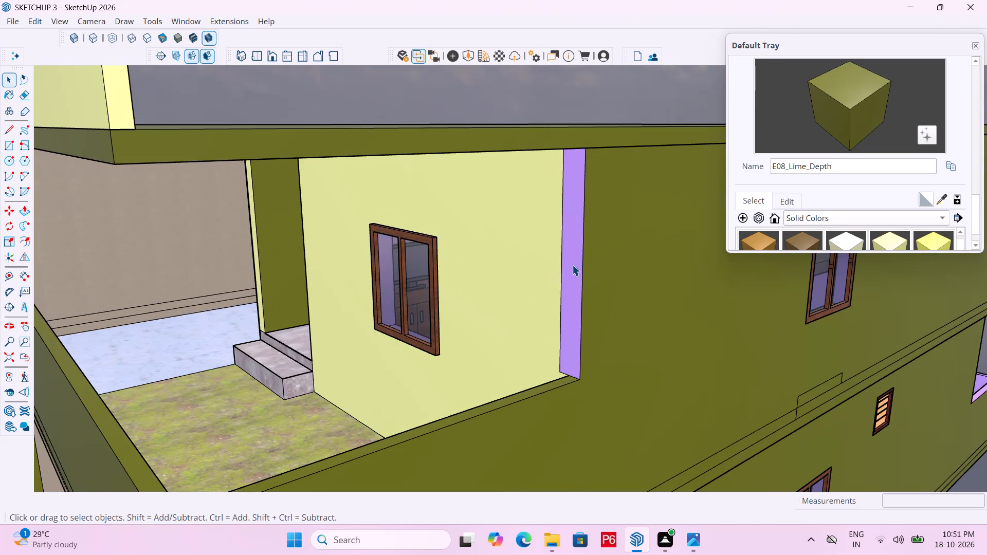
{"action": "triple_click", "coordinate": [570, 254]}
{"action": "triple_click", "coordinate": [570, 245]}
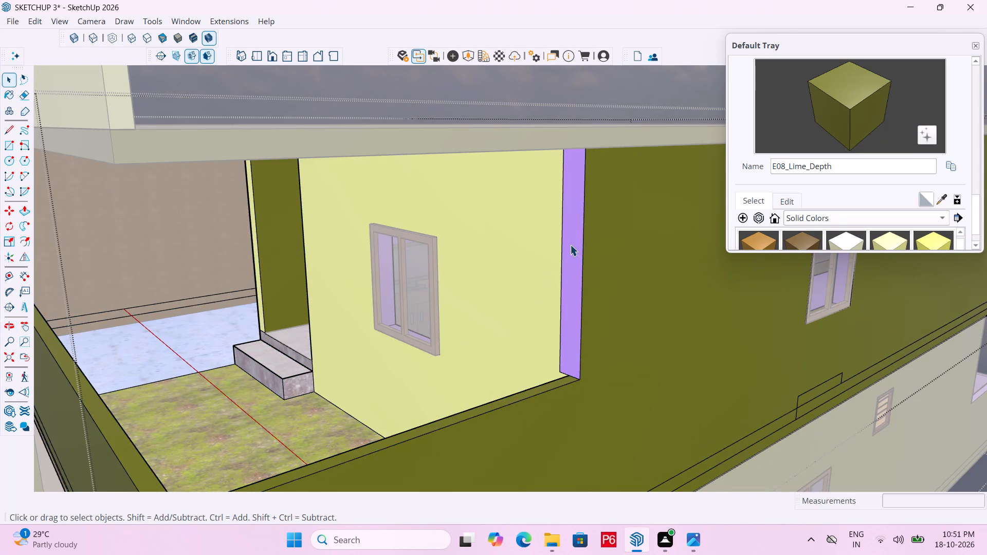
{"action": "left_click", "coordinate": [571, 244]}
{"action": "left_click", "coordinate": [575, 235]}
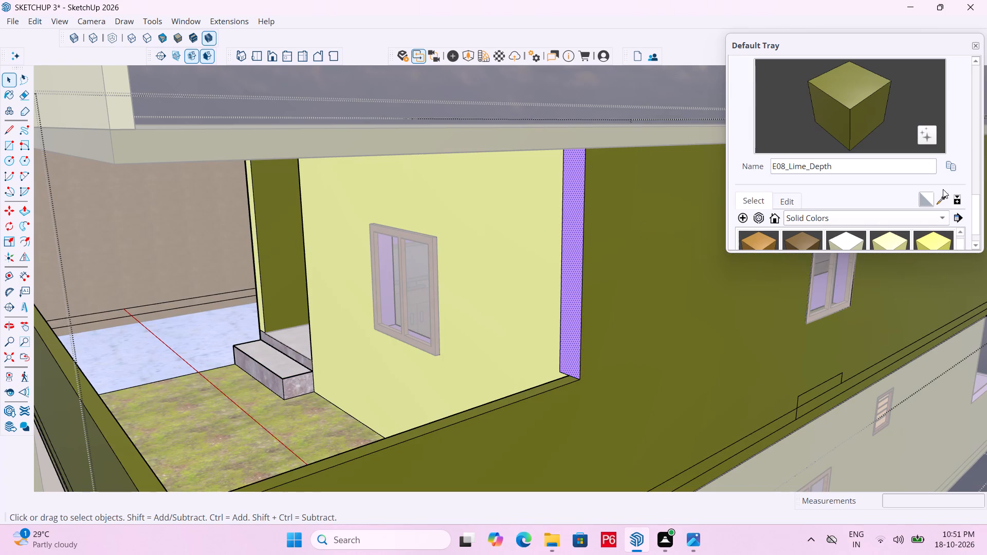
{"action": "left_click", "coordinate": [943, 195]}
{"action": "left_click", "coordinate": [584, 245]}
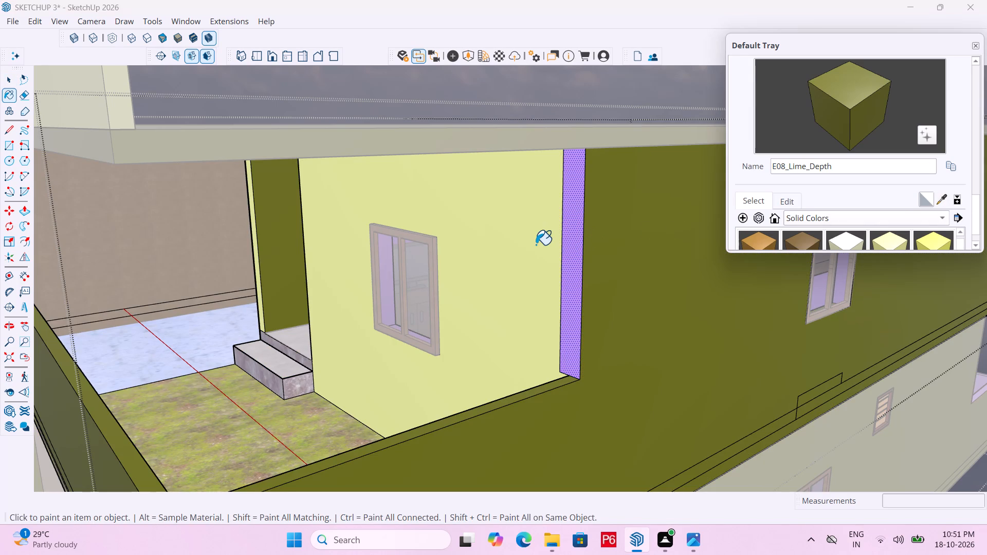
{"action": "left_click_drag", "start_coordinate": [936, 196], "coordinate": [946, 196]}
{"action": "left_click", "coordinate": [554, 249]}
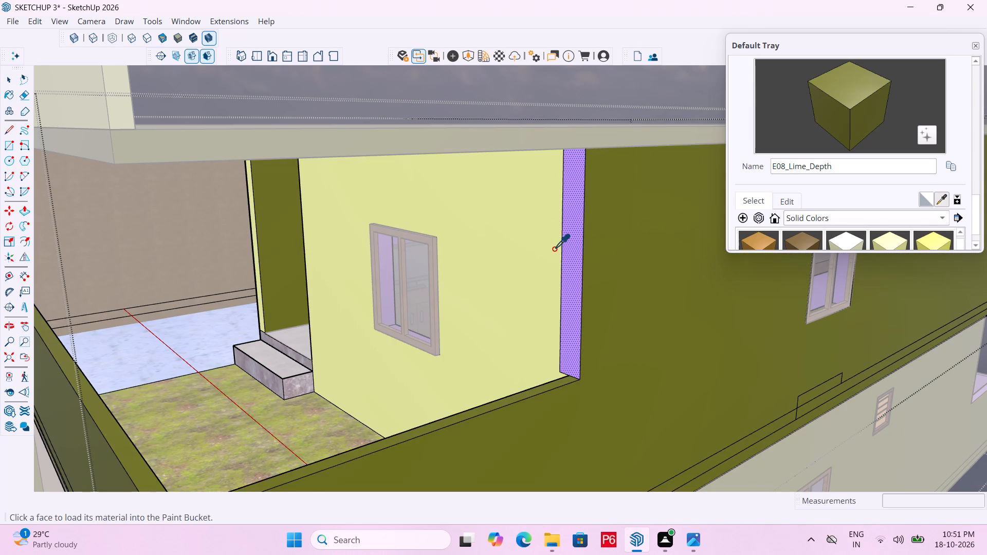
{"action": "left_click", "coordinate": [574, 243]}
{"action": "scroll", "coordinate": [502, 279], "scroll_direction": "down", "scroll_amount": 10}
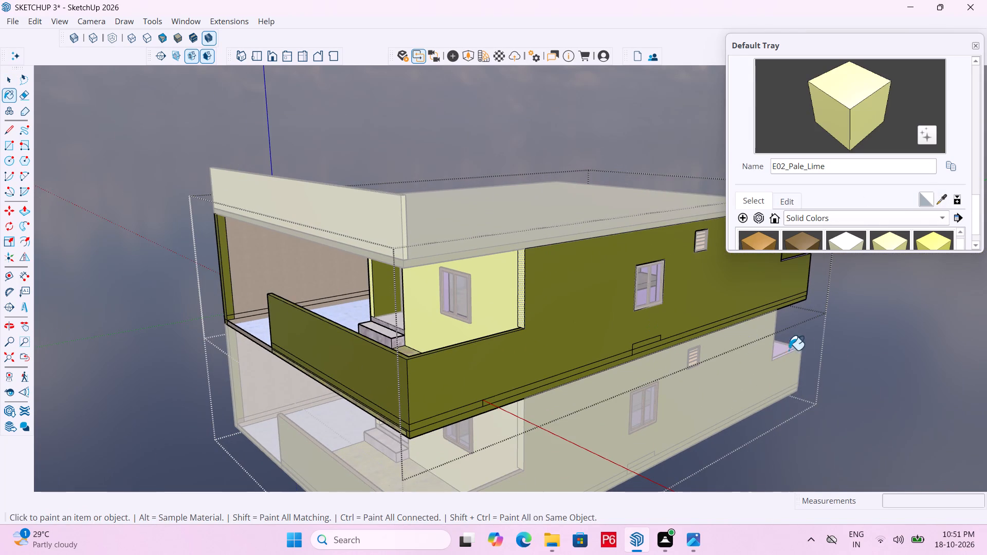
{"action": "key", "text": "space"}
{"action": "triple_click", "coordinate": [834, 357]}
{"action": "triple_click", "coordinate": [834, 355]}
Save the model.
{"action": "key", "text": "ctrl+s"}
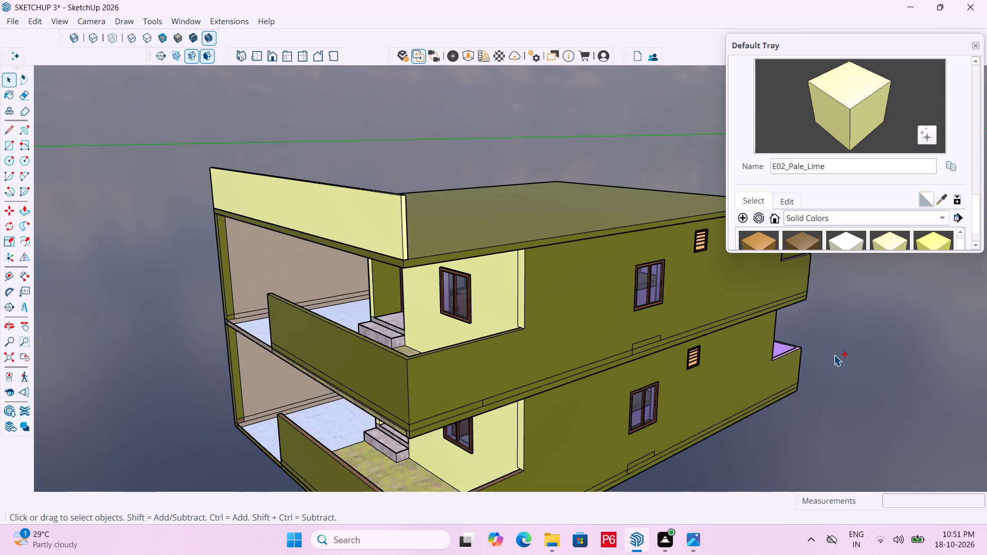
{"action": "key", "text": "ctrl+s"}
{"action": "key", "text": "ctrl+s"}
{"action": "key", "text": "ctrl+s"}
Open the front parapet wall group on the roof slab and use Push/Pull to mark off a 4" strip at the wall's free end.
{"action": "scroll", "coordinate": [479, 356], "scroll_direction": "down", "scroll_amount": 5}
{"action": "scroll", "coordinate": [391, 355], "scroll_direction": "down", "scroll_amount": 4}
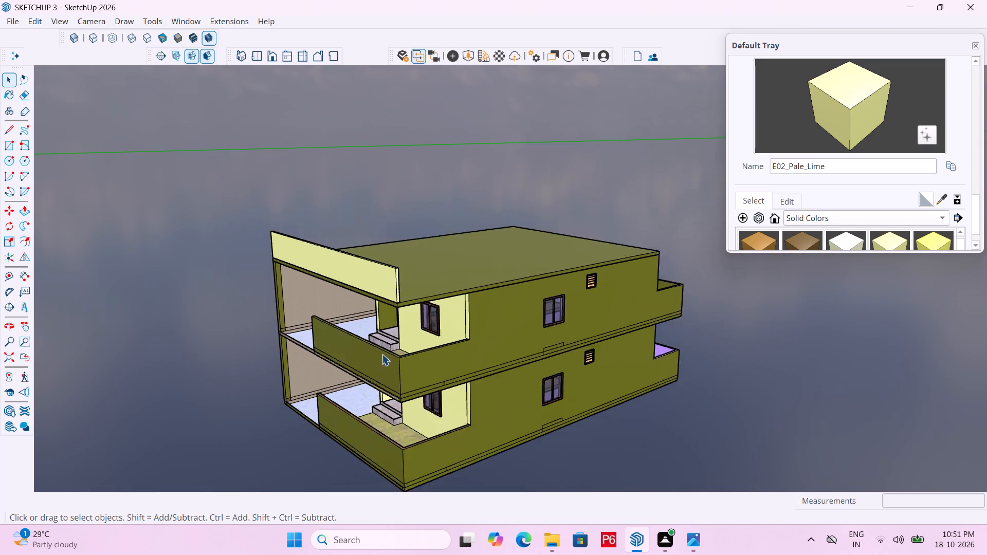
{"action": "scroll", "coordinate": [382, 354], "scroll_direction": "down", "scroll_amount": 2}
{"action": "middle_click_drag", "start_coordinate": [564, 330], "coordinate": [265, 347]}
{"action": "scroll", "coordinate": [331, 260], "scroll_direction": "up", "scroll_amount": 5}
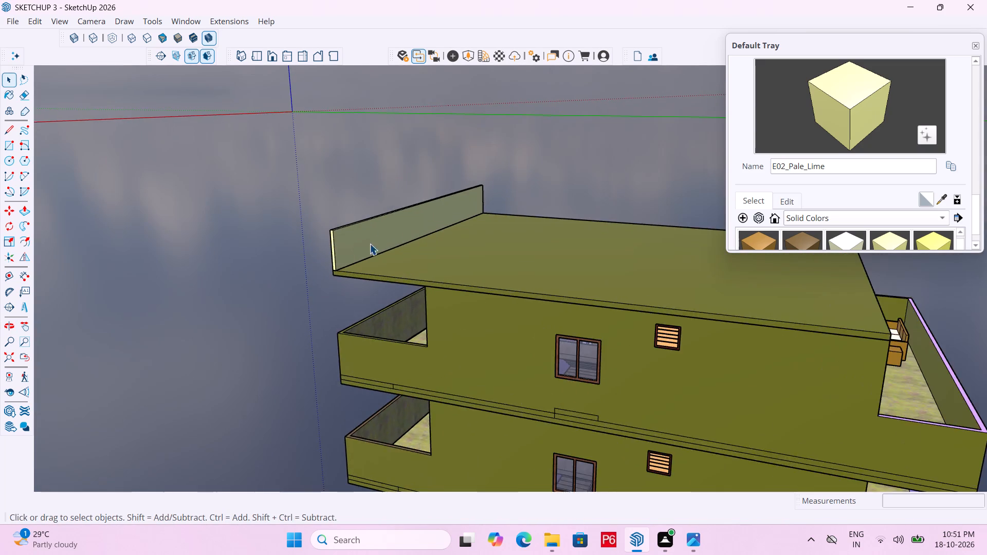
{"action": "scroll", "coordinate": [370, 244], "scroll_direction": "up", "scroll_amount": 3}
{"action": "scroll", "coordinate": [313, 253], "scroll_direction": "up", "scroll_amount": 7}
{"action": "middle_click_drag", "start_coordinate": [288, 264], "coordinate": [338, 281]}
{"action": "scroll", "coordinate": [325, 280], "scroll_direction": "up", "scroll_amount": 4}
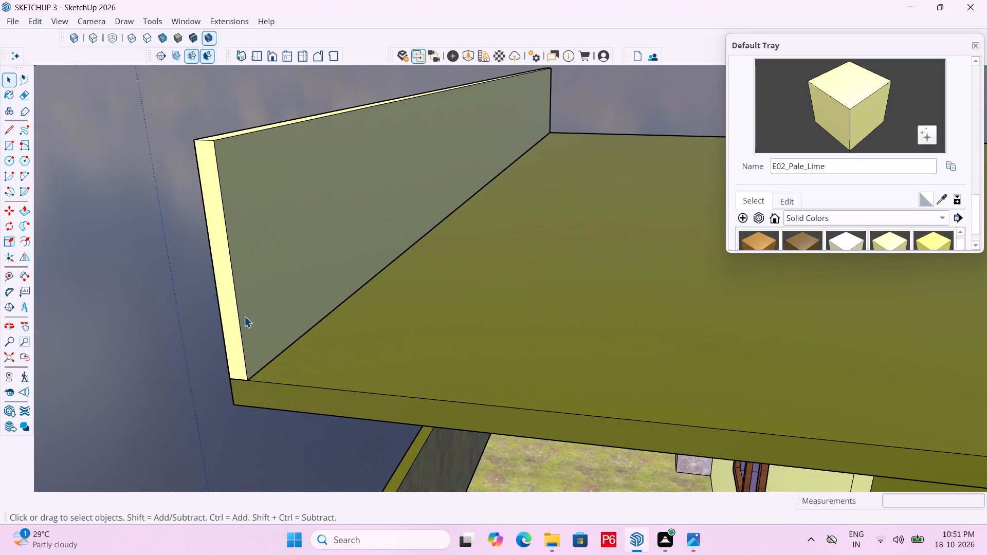
{"action": "left_click", "coordinate": [233, 327]}
{"action": "left_click", "coordinate": [230, 319]}
{"action": "left_click", "coordinate": [230, 314]}
{"action": "double_click", "coordinate": [229, 289]}
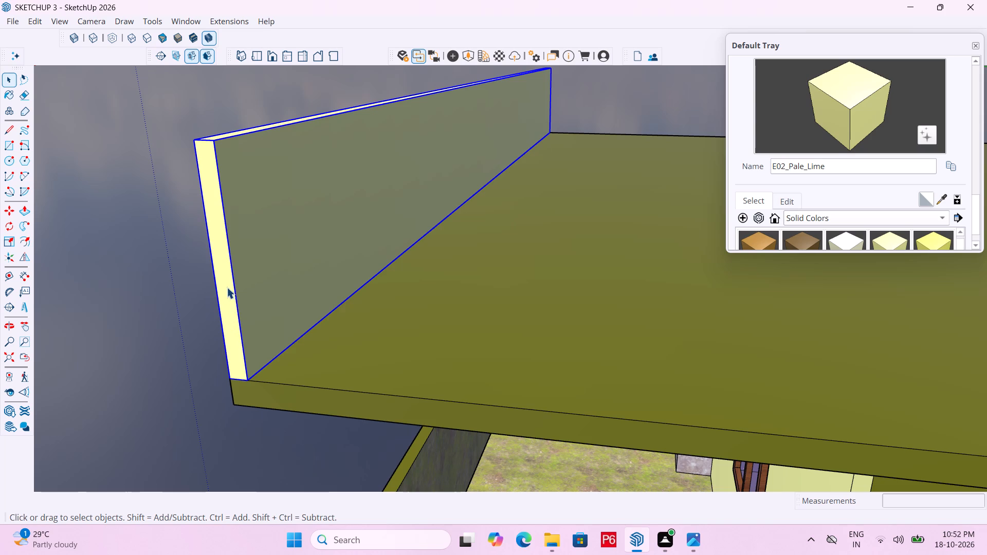
{"action": "double_click", "coordinate": [225, 255]}
{"action": "left_click", "coordinate": [223, 253]}
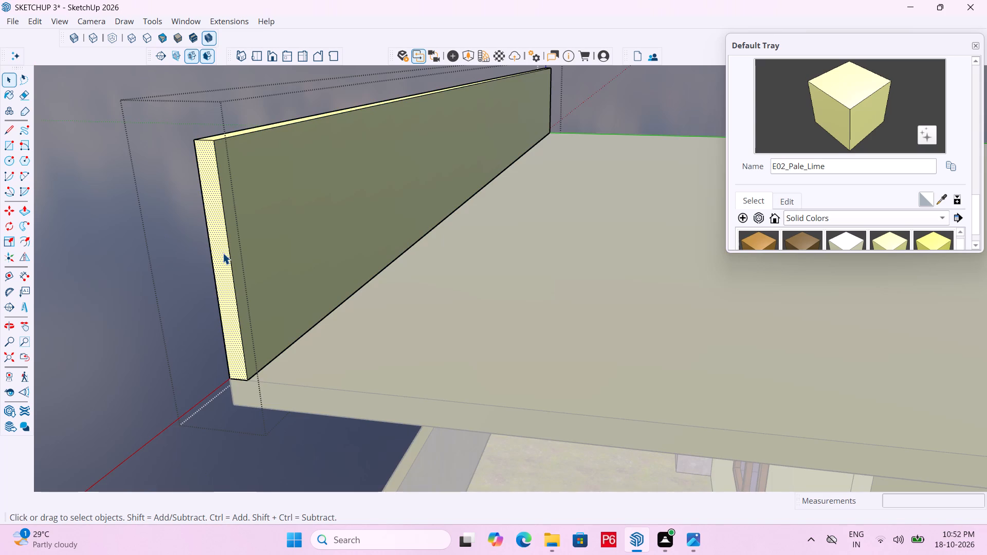
{"action": "key", "text": "p"}
{"action": "left_click", "coordinate": [223, 252]}
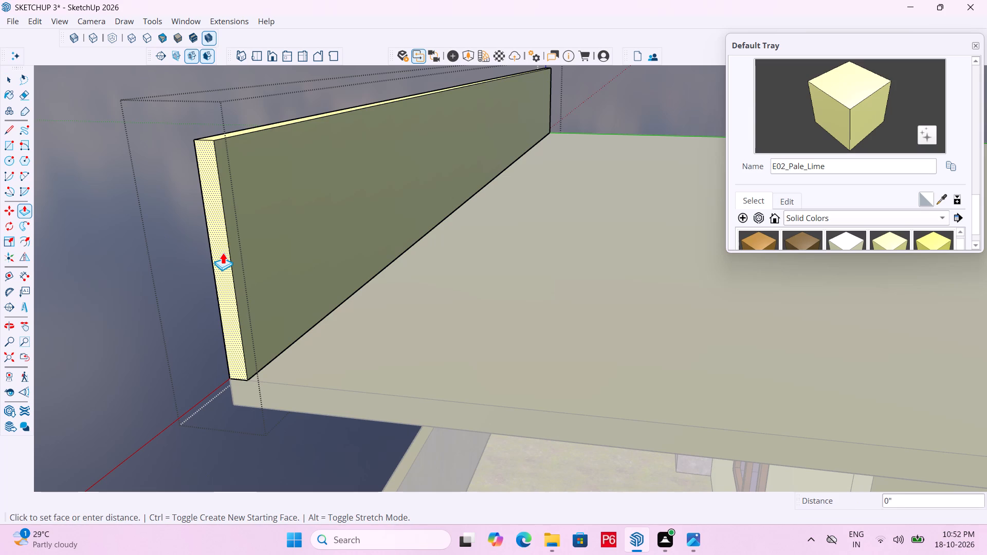
{"action": "middle_click_drag", "start_coordinate": [262, 232], "coordinate": [108, 229]}
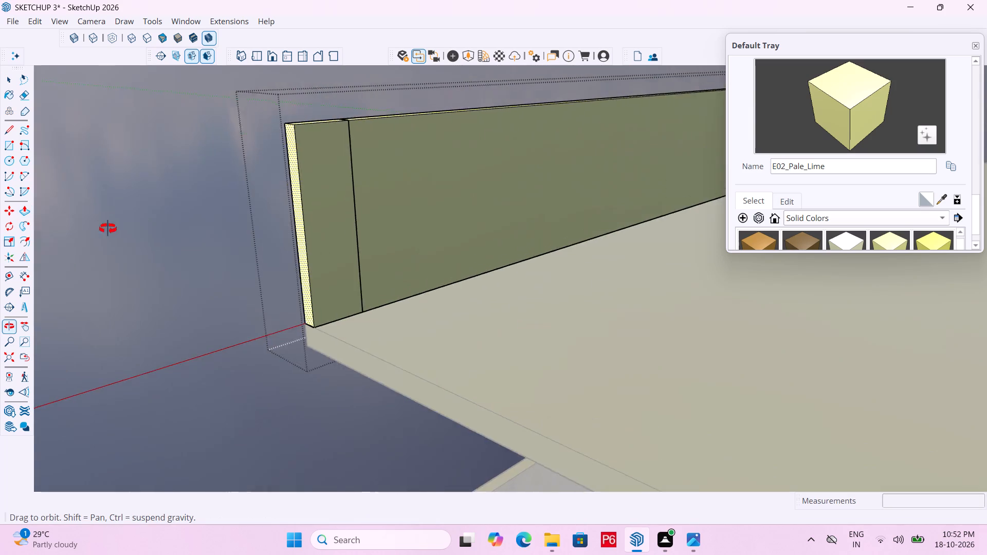
{"action": "middle_click_drag", "start_coordinate": [108, 229], "coordinate": [172, 228]}
{"action": "scroll", "coordinate": [224, 233], "scroll_direction": "up", "scroll_amount": 1}
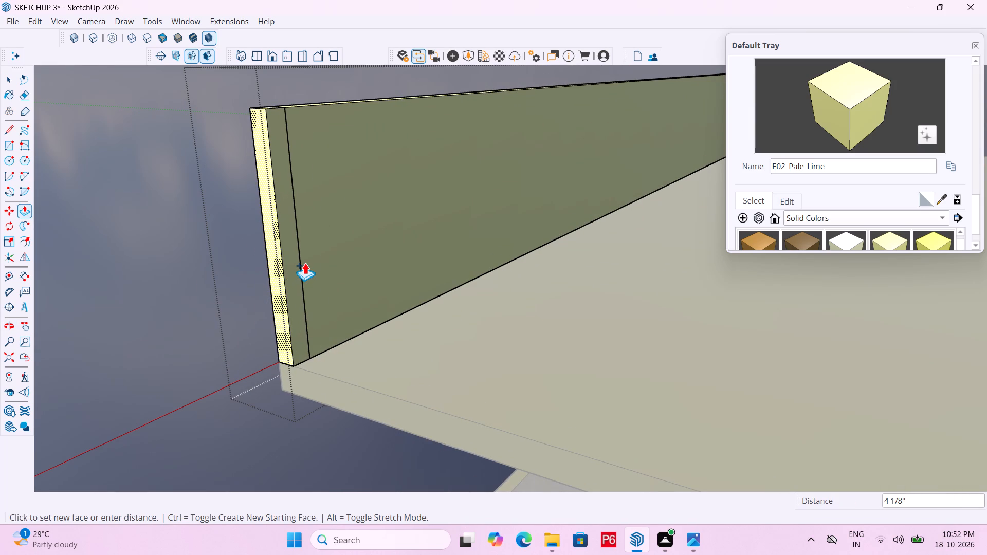
{"action": "type", "text": "4\""}
{"action": "key", "text": "Return"}
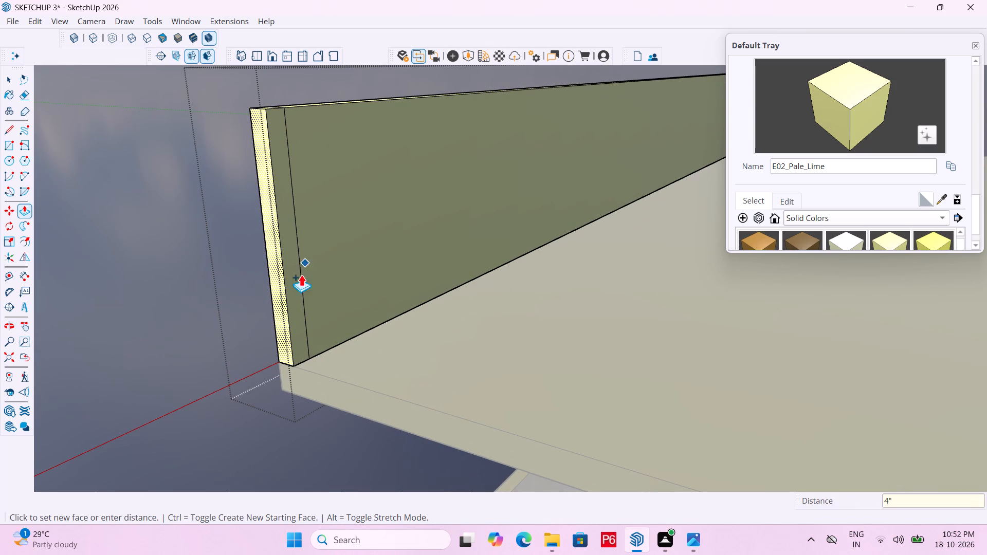
{"action": "middle_click_drag", "start_coordinate": [308, 291], "coordinate": [323, 365]}
{"action": "key", "text": "space"}
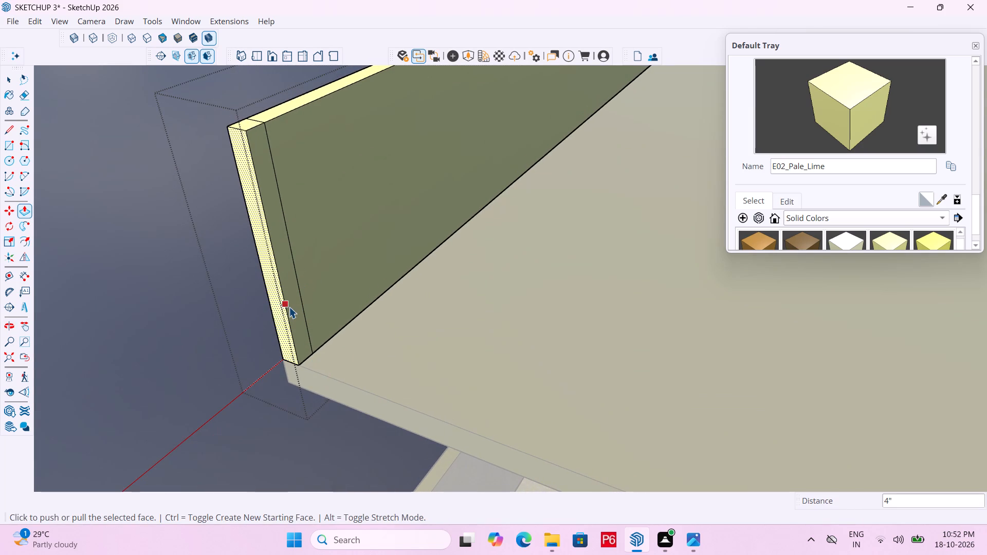
Extrude the 4" strip about 47' 10" along the roof slab's long side to form the first side parapet wall.
{"action": "left_click", "coordinate": [290, 307]}
{"action": "key", "text": "p"}
{"action": "left_click", "coordinate": [291, 304]}
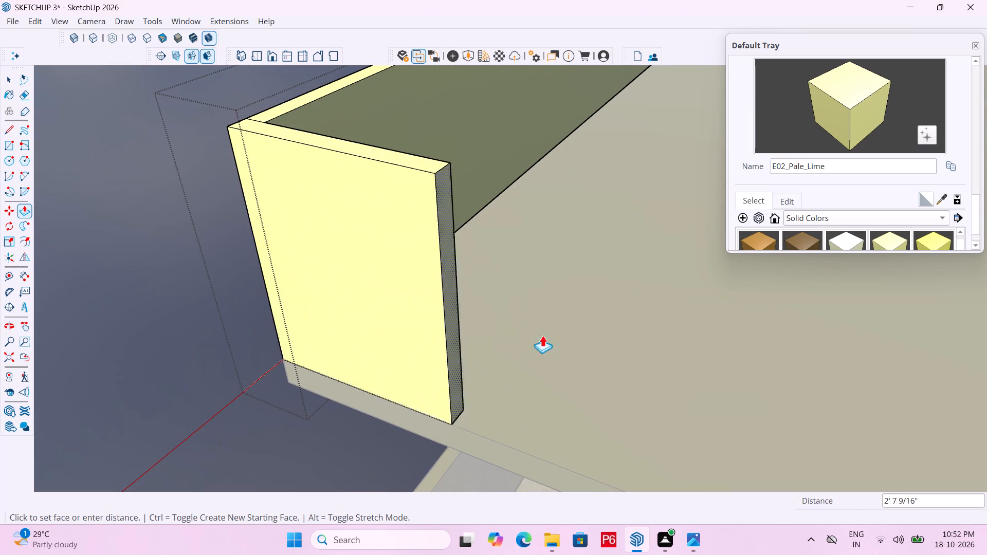
{"action": "scroll", "coordinate": [239, 313], "scroll_direction": "down", "scroll_amount": 6, "text": "ctrl"}
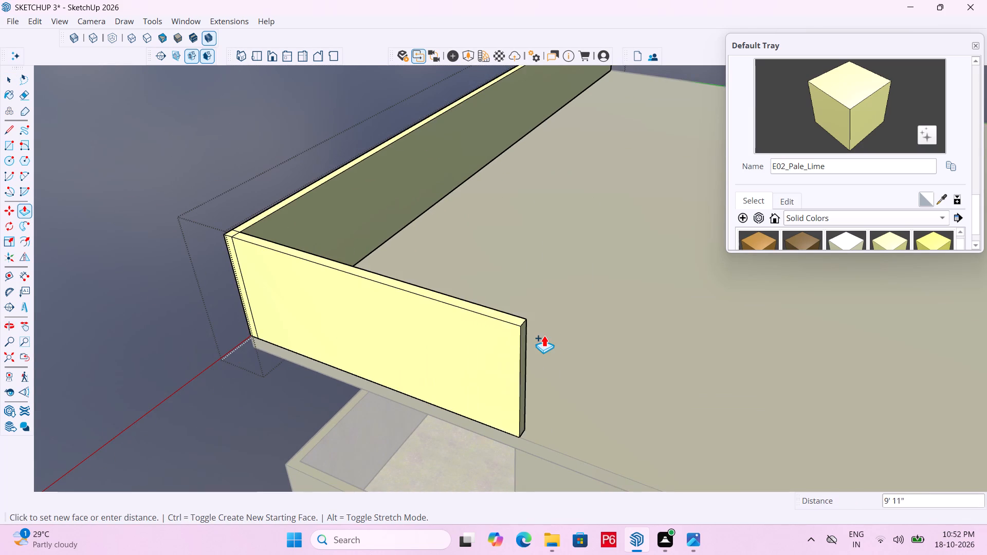
{"action": "scroll", "coordinate": [295, 261], "scroll_direction": "down", "scroll_amount": 7}
{"action": "scroll", "coordinate": [210, 234], "scroll_direction": "down", "scroll_amount": 10}
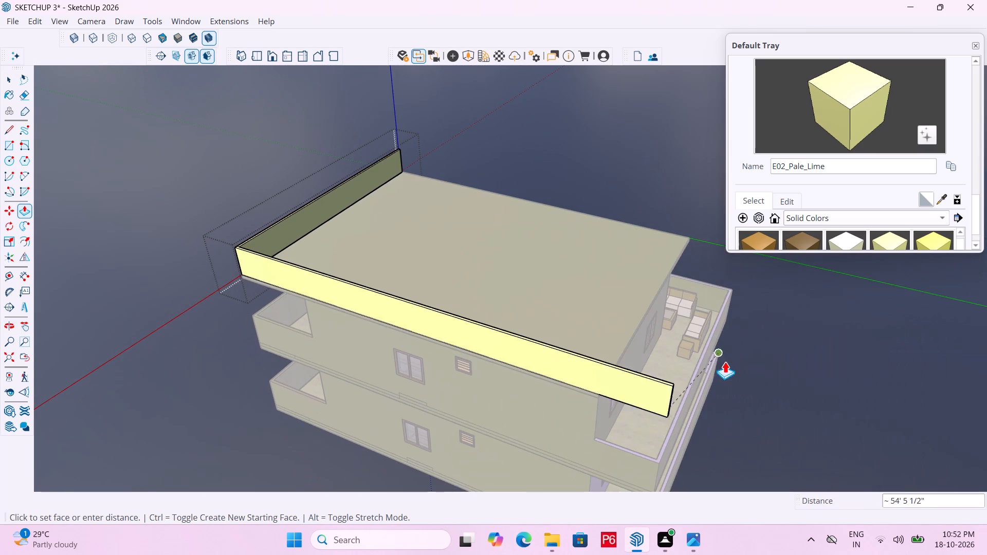
{"action": "left_click", "coordinate": [626, 346]}
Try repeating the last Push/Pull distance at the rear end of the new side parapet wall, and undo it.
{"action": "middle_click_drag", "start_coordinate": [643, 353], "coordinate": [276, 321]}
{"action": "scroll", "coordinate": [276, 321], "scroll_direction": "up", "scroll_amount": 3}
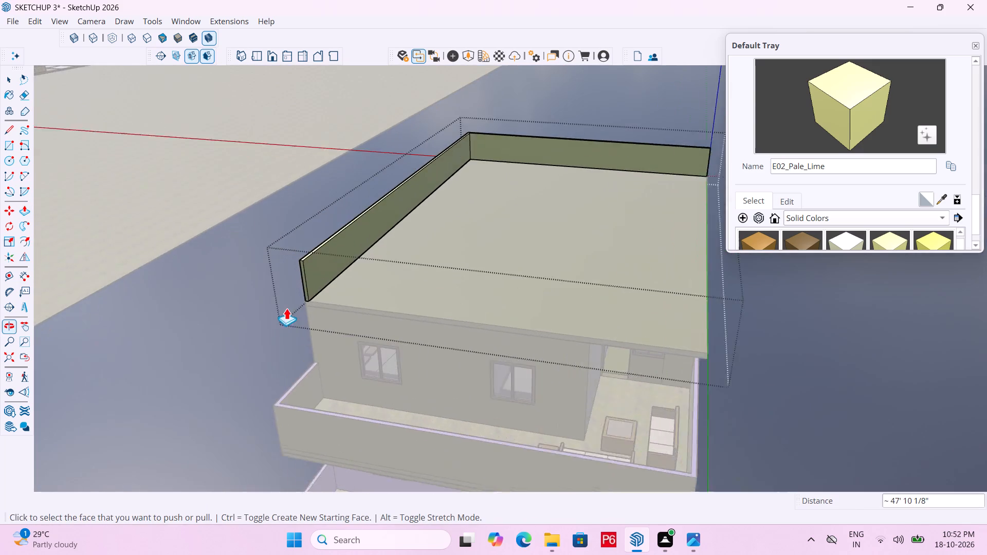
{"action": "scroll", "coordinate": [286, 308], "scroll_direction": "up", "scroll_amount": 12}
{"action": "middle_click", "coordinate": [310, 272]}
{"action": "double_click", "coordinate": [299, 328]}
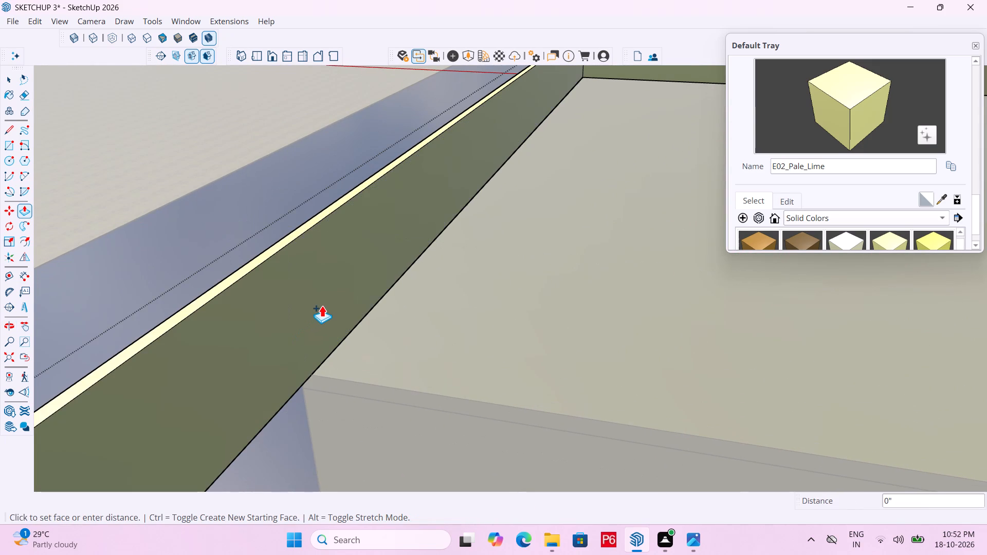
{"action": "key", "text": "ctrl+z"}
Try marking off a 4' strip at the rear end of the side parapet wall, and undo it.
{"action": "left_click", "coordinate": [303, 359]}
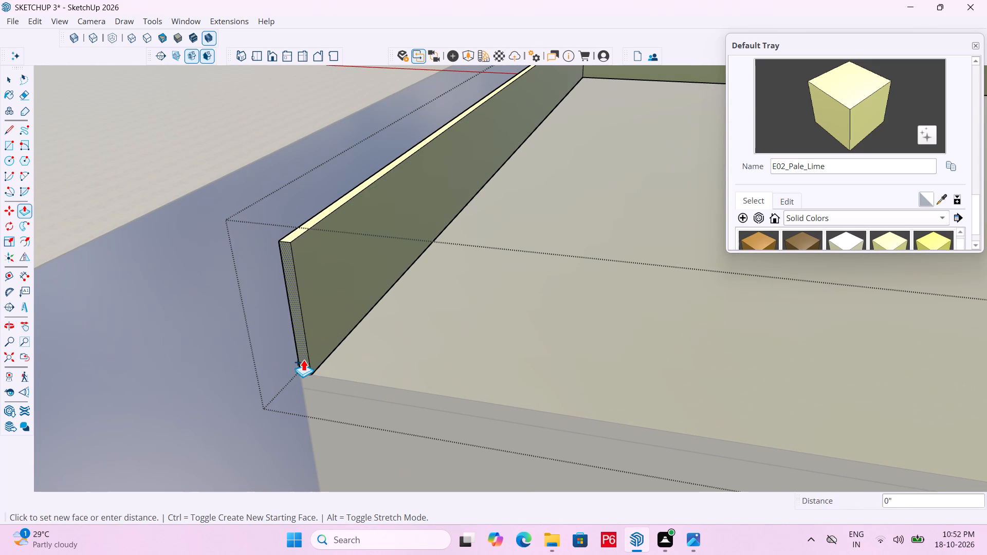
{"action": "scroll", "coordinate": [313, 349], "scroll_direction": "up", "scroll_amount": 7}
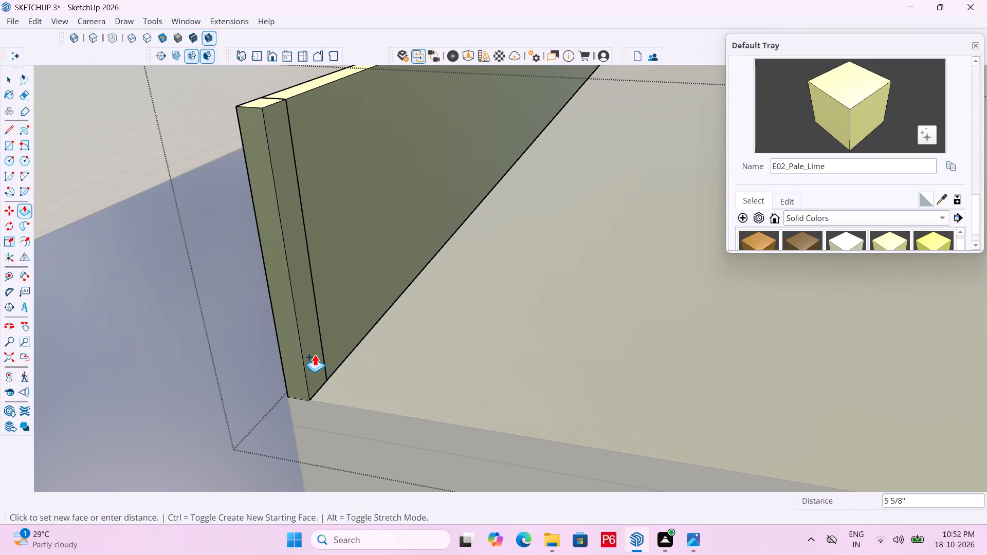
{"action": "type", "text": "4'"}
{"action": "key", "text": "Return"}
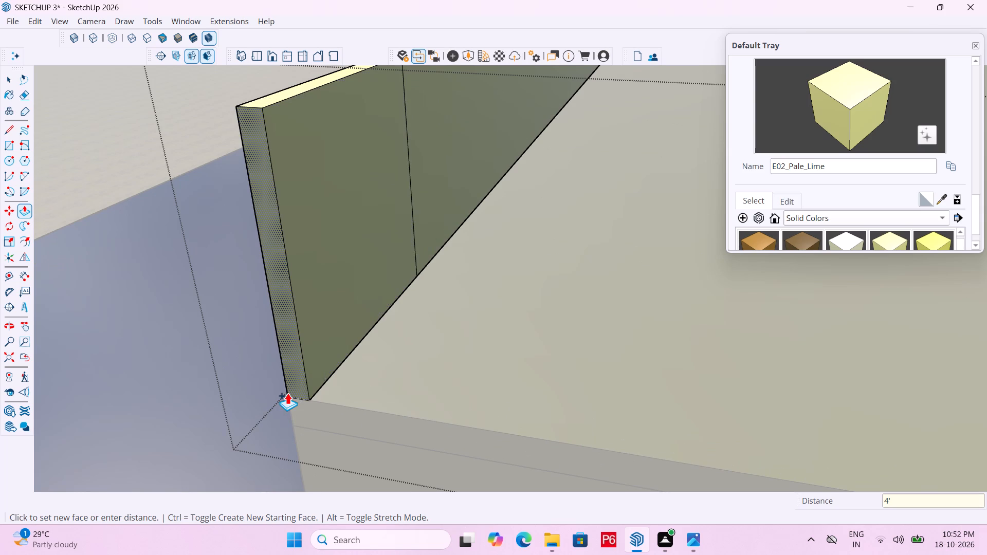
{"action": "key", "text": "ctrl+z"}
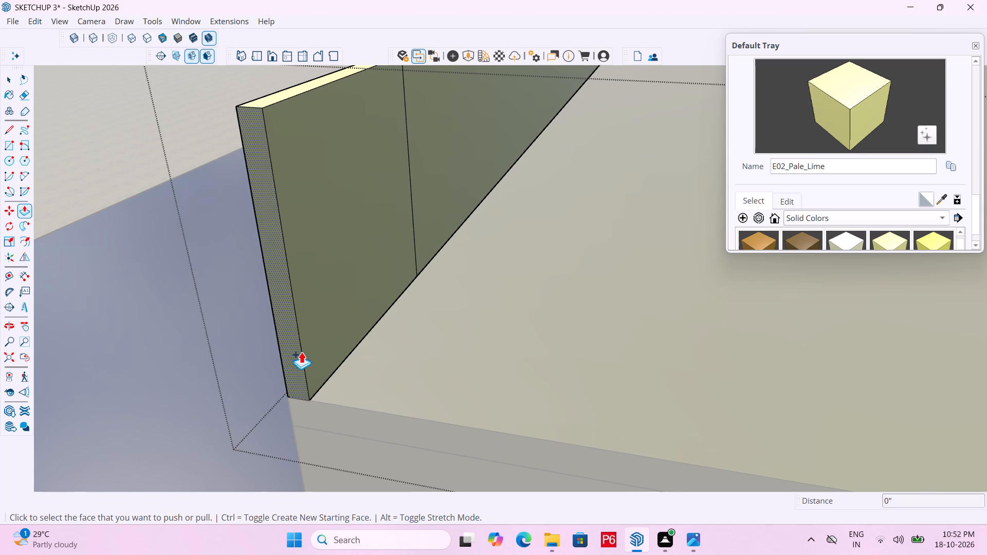
Mark off a 4" strip at the rear end of the side parapet wall, undoing any stray Push/Pull on it.
{"action": "left_click", "coordinate": [296, 358]}
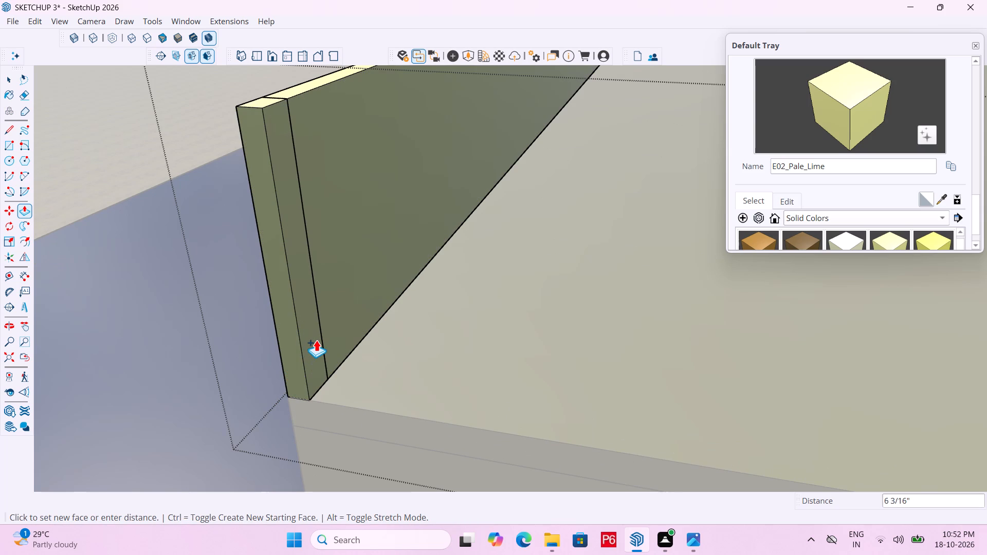
{"action": "type", "text": "4\""}
{"action": "key", "text": "Return"}
{"action": "left_click", "coordinate": [313, 356]}
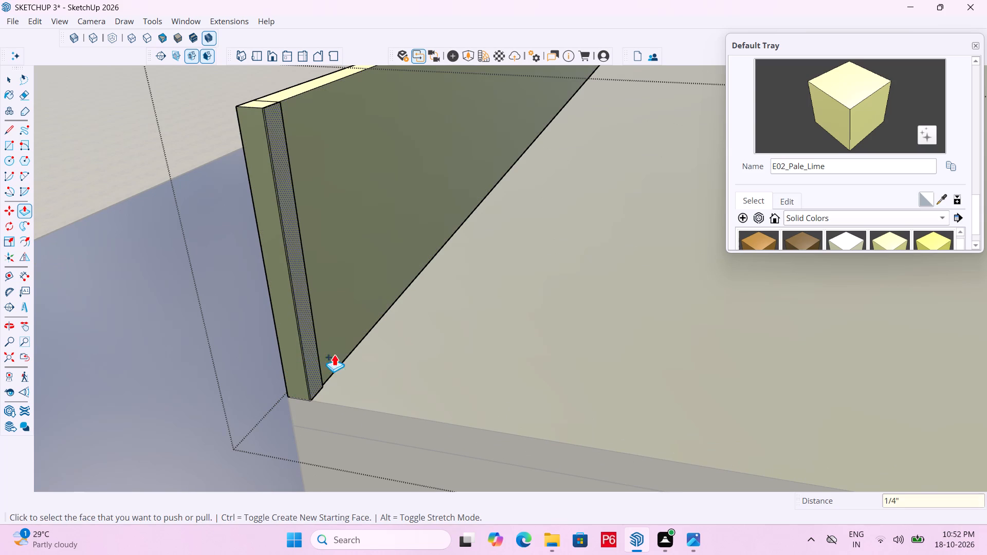
{"action": "key", "text": "ctrl+z"}
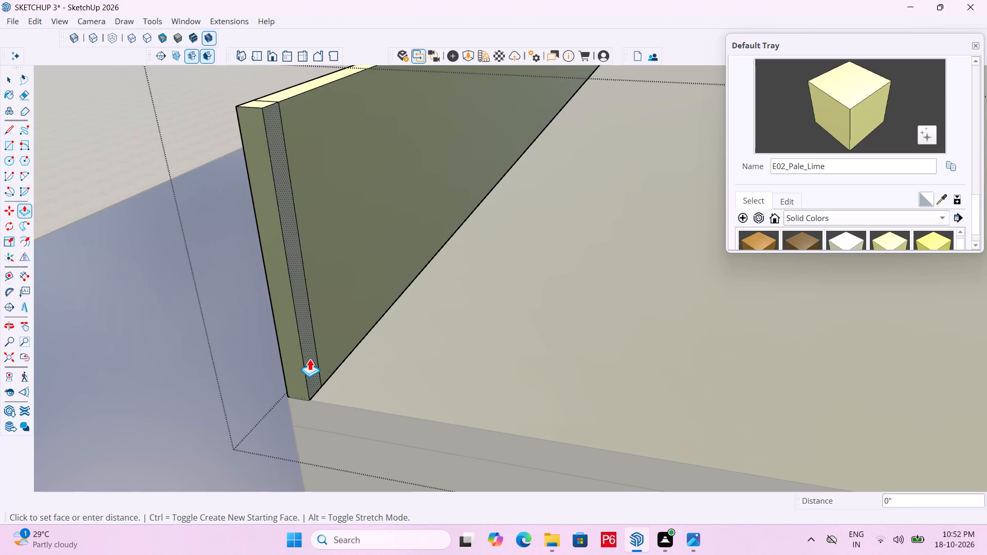
Extrude the side wall's 4" end strip 34' 8" along the slab's rear edge to form the rear parapet wall.
{"action": "left_click", "coordinate": [309, 359]}
{"action": "scroll", "coordinate": [334, 328], "scroll_direction": "down", "scroll_amount": 19}
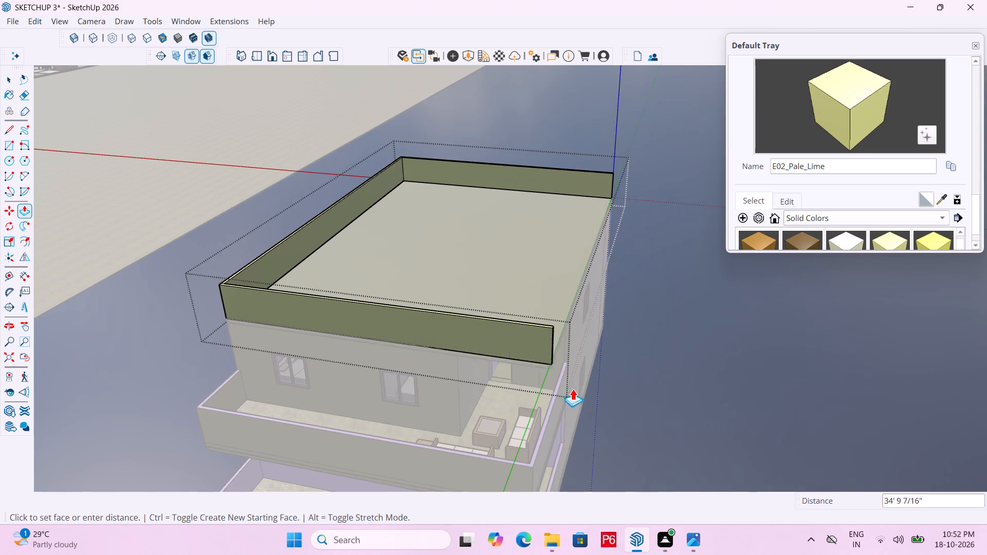
{"action": "middle_click_drag", "start_coordinate": [588, 378], "coordinate": [280, 371]}
{"action": "scroll", "coordinate": [347, 304], "scroll_direction": "up", "scroll_amount": 2}
{"action": "left_click", "coordinate": [341, 295]}
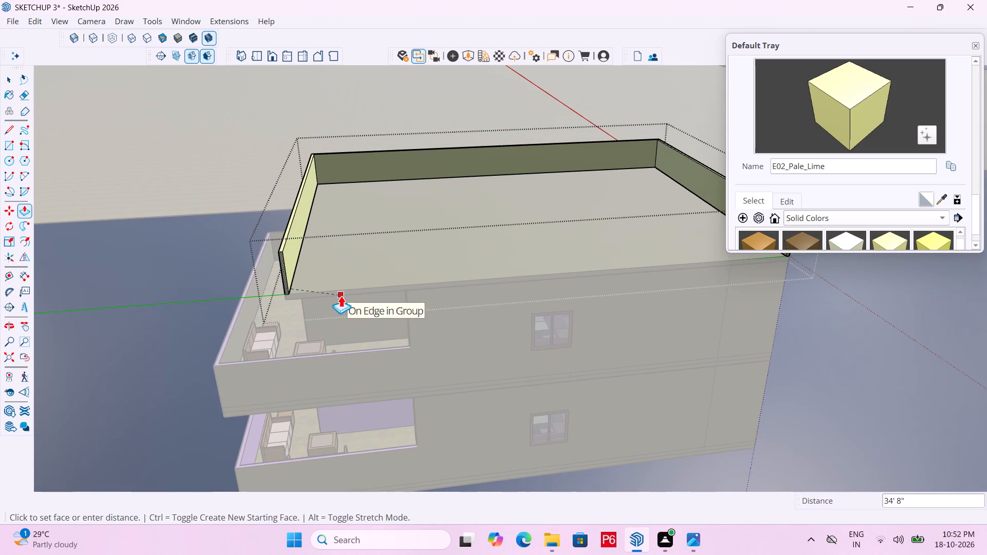
Mark off a 4" strip at the free end of the rear parapet wall, undoing any stray Push/Pull on it.
{"action": "scroll", "coordinate": [269, 261], "scroll_direction": "up", "scroll_amount": 2}
{"action": "middle_click_drag", "start_coordinate": [269, 261], "coordinate": [177, 233]}
{"action": "scroll", "coordinate": [168, 234], "scroll_direction": "up", "scroll_amount": 13}
{"action": "middle_click", "coordinate": [253, 233]}
{"action": "middle_click_drag", "start_coordinate": [263, 233], "coordinate": [269, 231]}
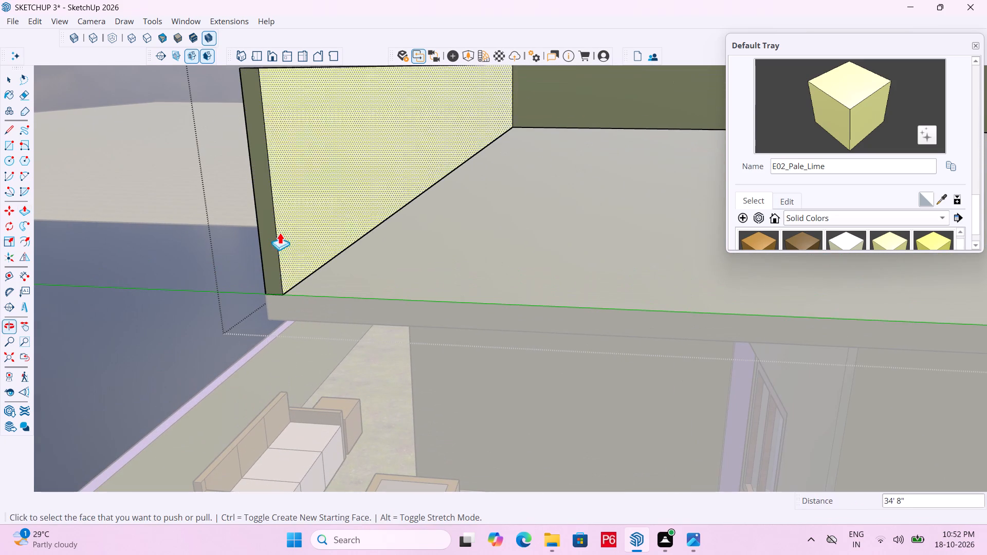
{"action": "left_click", "coordinate": [272, 265]}
{"action": "middle_click_drag", "start_coordinate": [298, 248], "coordinate": [178, 247]}
{"action": "type", "text": "4\""}
{"action": "key", "text": "Return"}
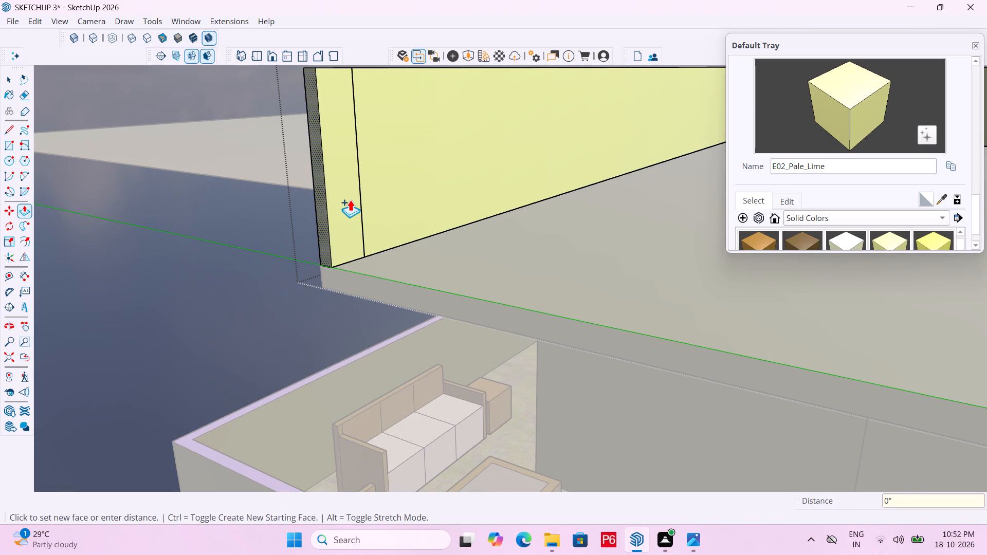
{"action": "left_click", "coordinate": [336, 244]}
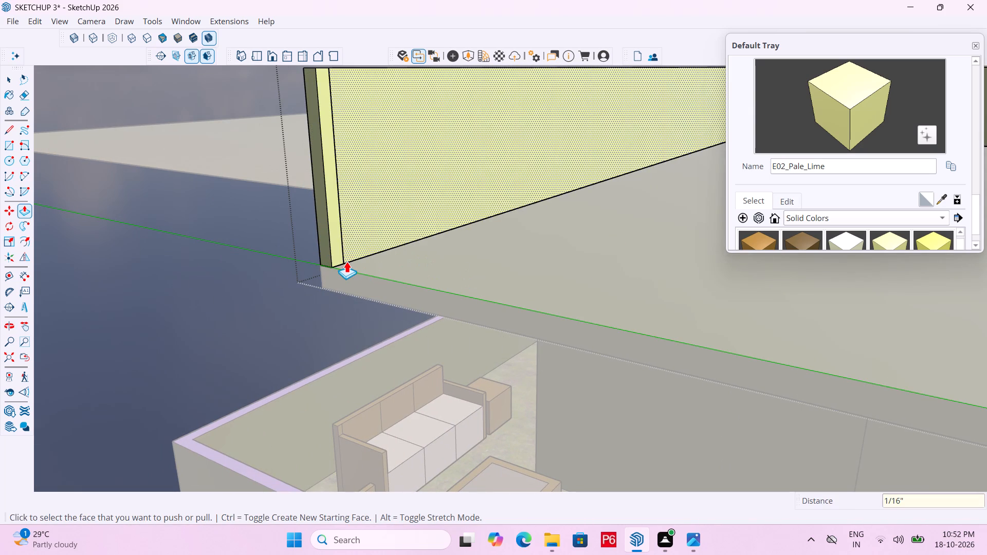
{"action": "key", "text": "ctrl+z"}
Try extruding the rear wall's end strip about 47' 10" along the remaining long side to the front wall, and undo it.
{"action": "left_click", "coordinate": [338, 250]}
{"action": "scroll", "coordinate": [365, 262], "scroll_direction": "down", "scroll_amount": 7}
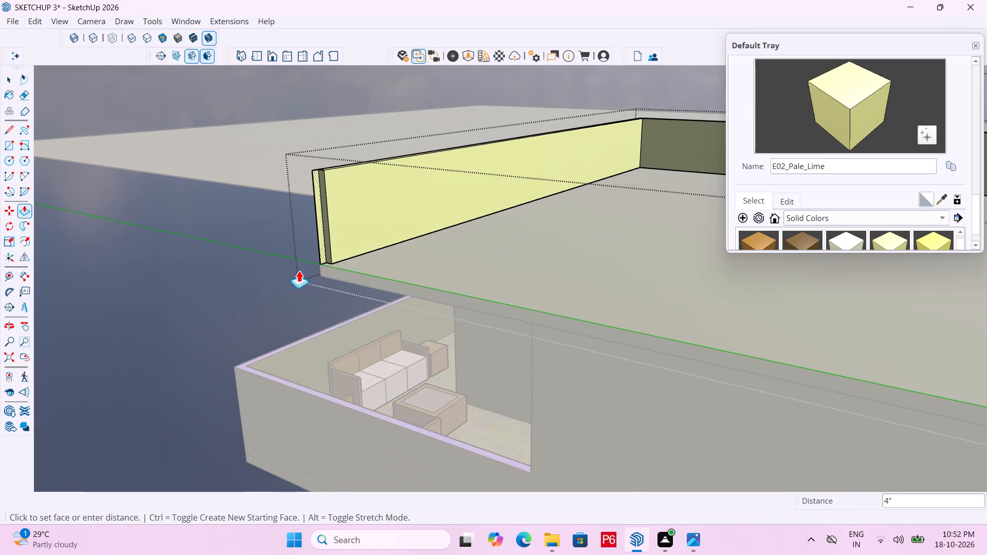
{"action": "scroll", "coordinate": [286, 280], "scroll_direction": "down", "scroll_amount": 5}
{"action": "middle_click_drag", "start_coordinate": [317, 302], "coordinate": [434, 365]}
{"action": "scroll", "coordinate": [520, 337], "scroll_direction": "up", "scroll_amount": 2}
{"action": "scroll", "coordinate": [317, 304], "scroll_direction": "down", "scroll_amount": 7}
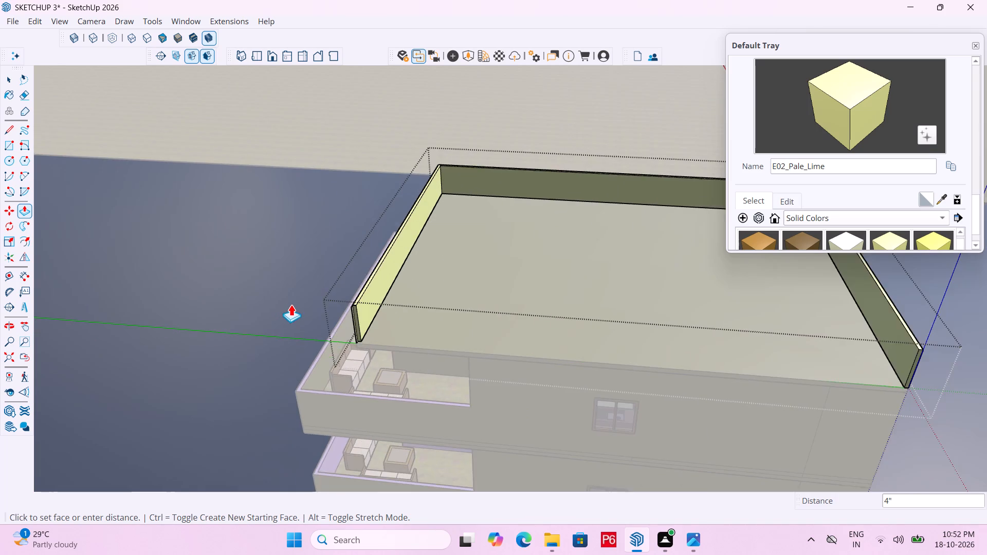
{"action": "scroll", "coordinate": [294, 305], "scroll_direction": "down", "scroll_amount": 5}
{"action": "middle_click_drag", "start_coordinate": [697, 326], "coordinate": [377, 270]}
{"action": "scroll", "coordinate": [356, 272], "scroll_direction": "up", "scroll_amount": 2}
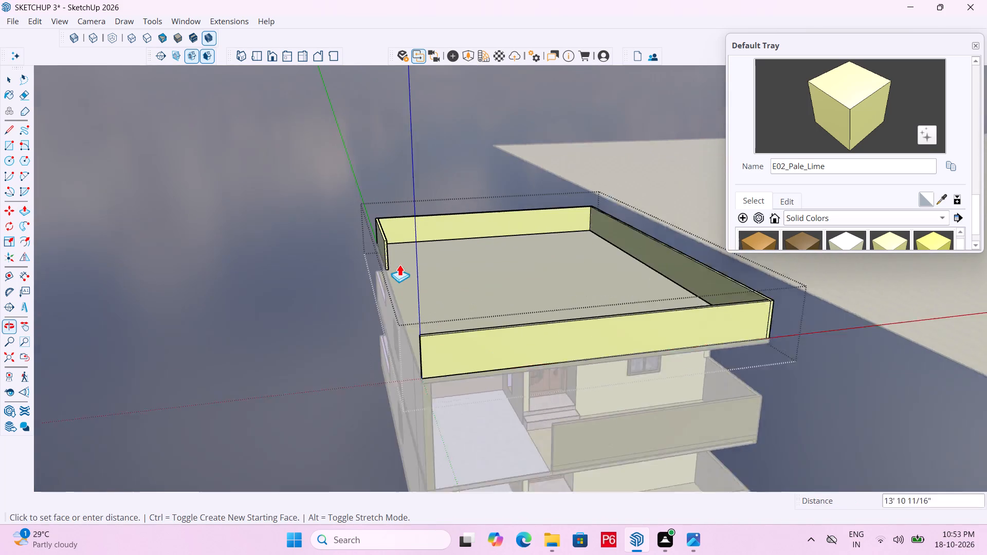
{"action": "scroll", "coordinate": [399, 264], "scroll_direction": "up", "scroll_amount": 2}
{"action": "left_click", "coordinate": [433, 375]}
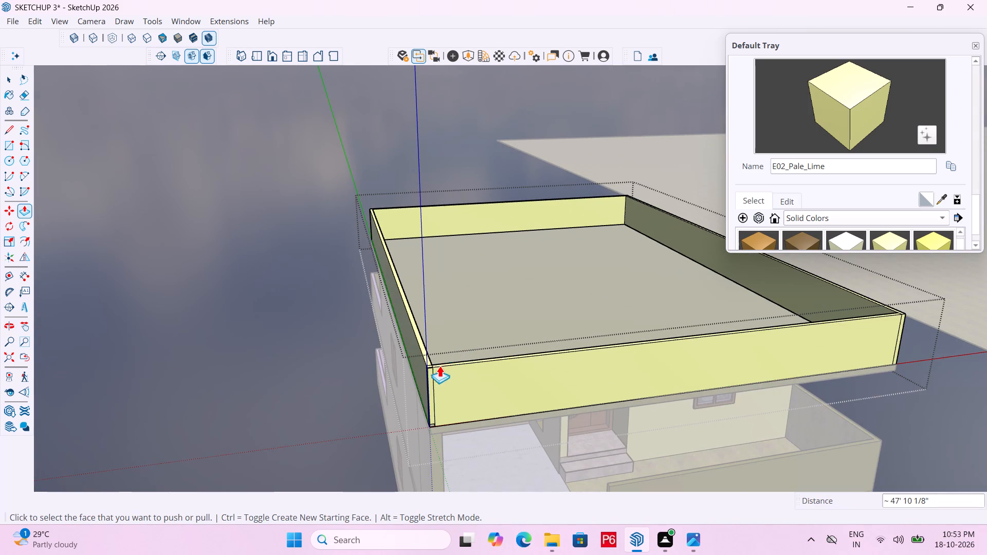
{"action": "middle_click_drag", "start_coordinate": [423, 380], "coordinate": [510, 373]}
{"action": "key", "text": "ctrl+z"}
Extrude the rear parapet wall's 4" end strip about 47' 6" along the remaining long side to meet the front wall.
{"action": "scroll", "coordinate": [239, 233], "scroll_direction": "up", "scroll_amount": 7}
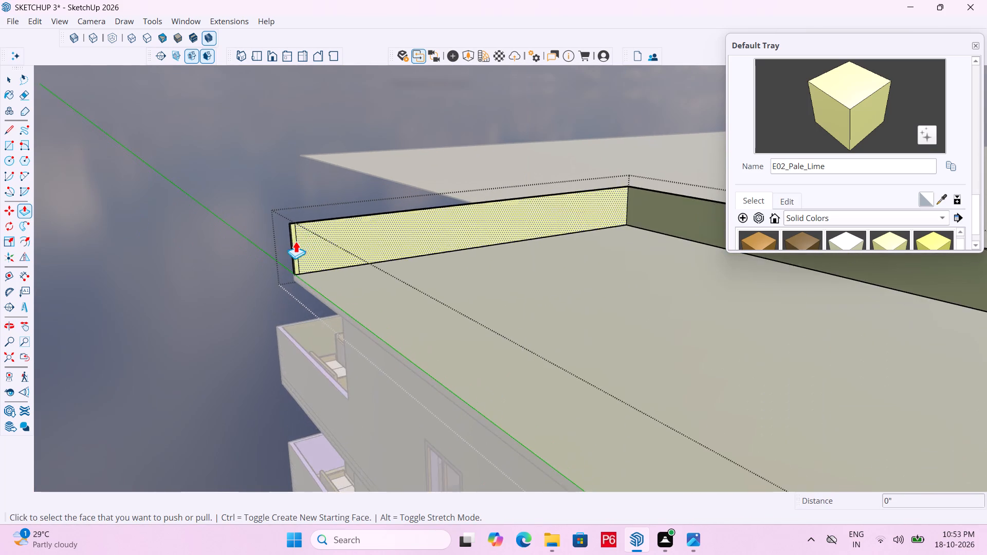
{"action": "scroll", "coordinate": [296, 241], "scroll_direction": "up", "scroll_amount": 3}
{"action": "left_click", "coordinate": [293, 255]}
{"action": "scroll", "coordinate": [277, 227], "scroll_direction": "down", "scroll_amount": 12}
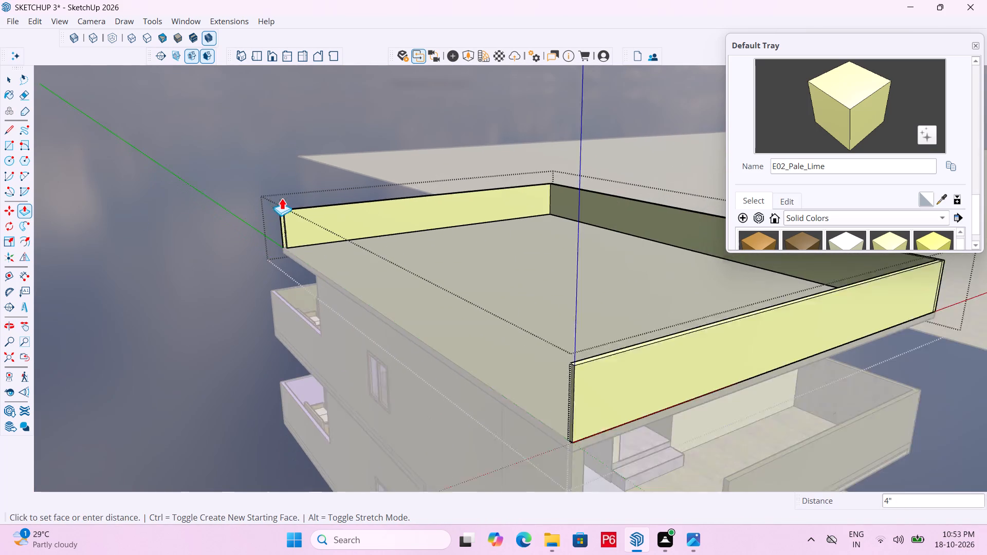
{"action": "scroll", "coordinate": [282, 198], "scroll_direction": "down", "scroll_amount": 2}
{"action": "scroll", "coordinate": [488, 319], "scroll_direction": "up", "scroll_amount": 11}
{"action": "middle_click_drag", "start_coordinate": [469, 311], "coordinate": [550, 338]}
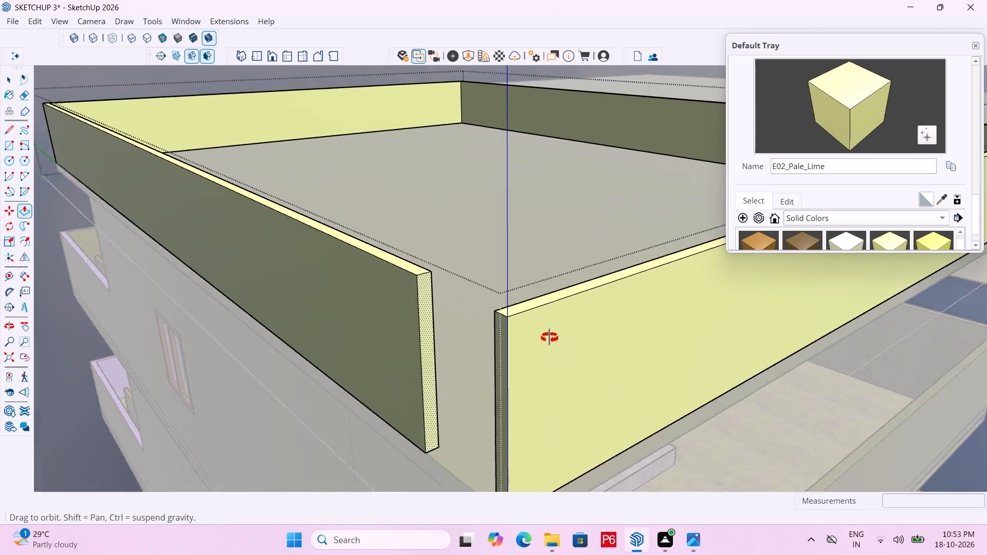
{"action": "middle_click_drag", "start_coordinate": [550, 338], "coordinate": [817, 355]}
{"action": "scroll", "coordinate": [617, 332], "scroll_direction": "up", "scroll_amount": 4}
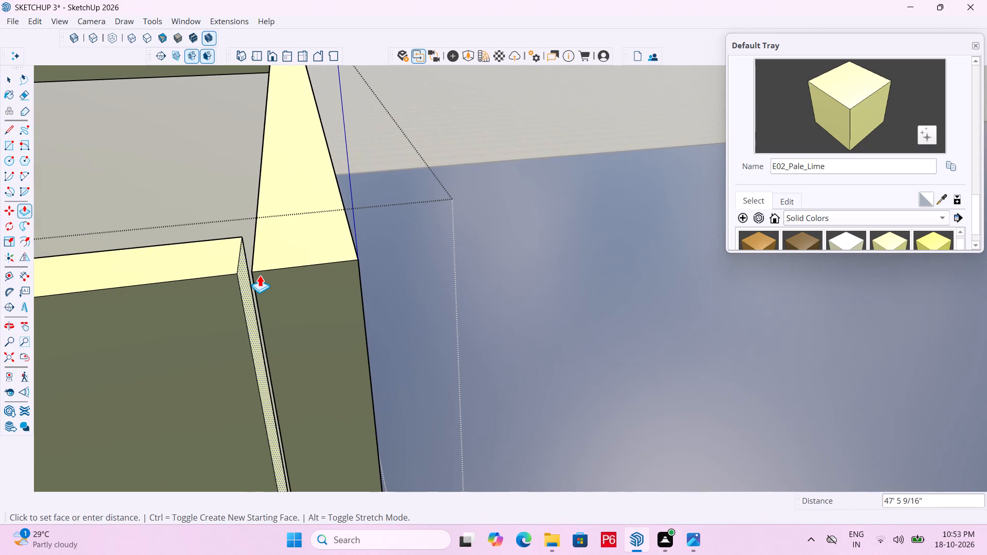
{"action": "left_click", "coordinate": [255, 280]}
{"action": "scroll", "coordinate": [429, 197], "scroll_direction": "down", "scroll_amount": 7}
{"action": "scroll", "coordinate": [478, 247], "scroll_direction": "down", "scroll_amount": 2}
{"action": "middle_click_drag", "start_coordinate": [450, 251], "coordinate": [353, 239]}
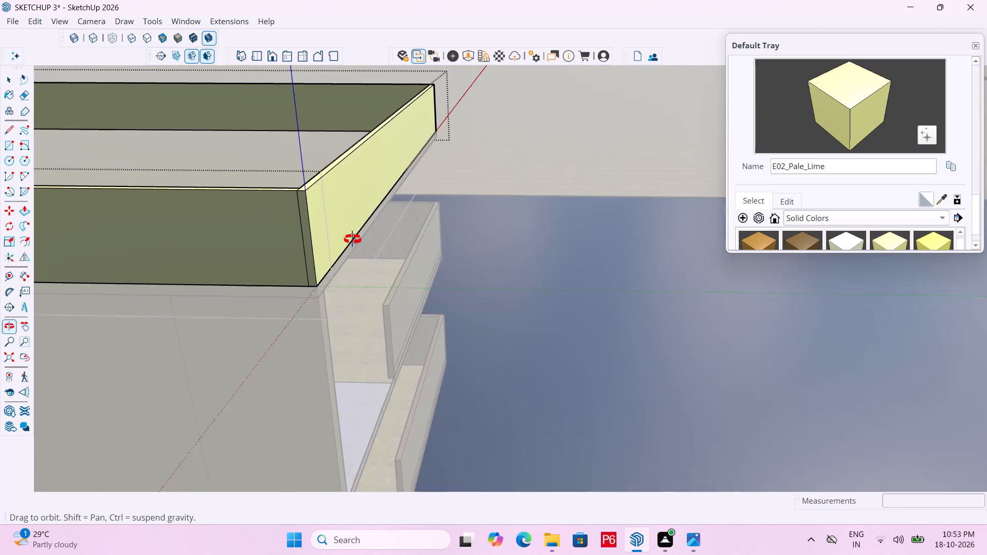
{"action": "middle_click_drag", "start_coordinate": [353, 239], "coordinate": [335, 236]}
Save the model and close the parapet group.
{"action": "key", "text": "ctrl+s"}
{"action": "key", "text": "ctrl+s"}
{"action": "key", "text": "ctrl+s"}
{"action": "double_click", "coordinate": [558, 267]}
{"action": "key", "text": "space"}
{"action": "left_click", "coordinate": [567, 160]}
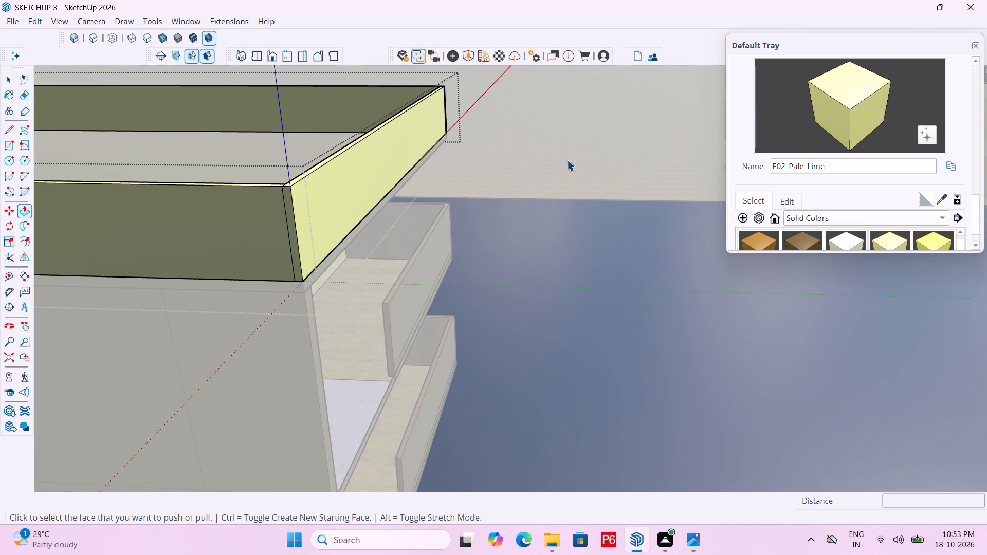
{"action": "key", "text": "space"}
{"action": "double_click", "coordinate": [580, 237]}
Examine the enclosed parapet and the house from the front, the side and above.
{"action": "scroll", "coordinate": [596, 276], "scroll_direction": "down", "scroll_amount": 5}
{"action": "middle_click_drag", "start_coordinate": [594, 274], "coordinate": [15, 233]}
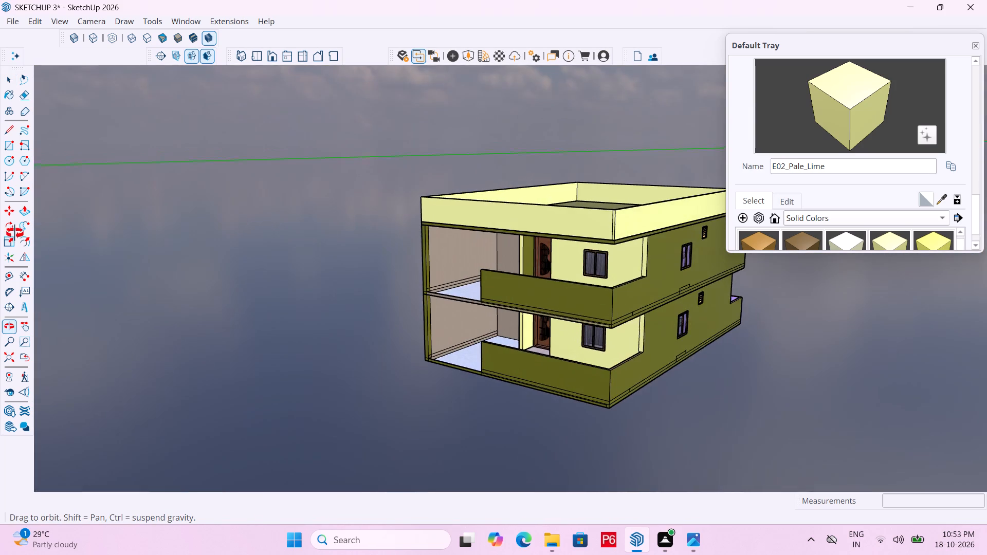
{"action": "middle_click_drag", "start_coordinate": [15, 233], "coordinate": [22, 233]}
{"action": "middle_click_drag", "start_coordinate": [789, 280], "coordinate": [675, 384]}
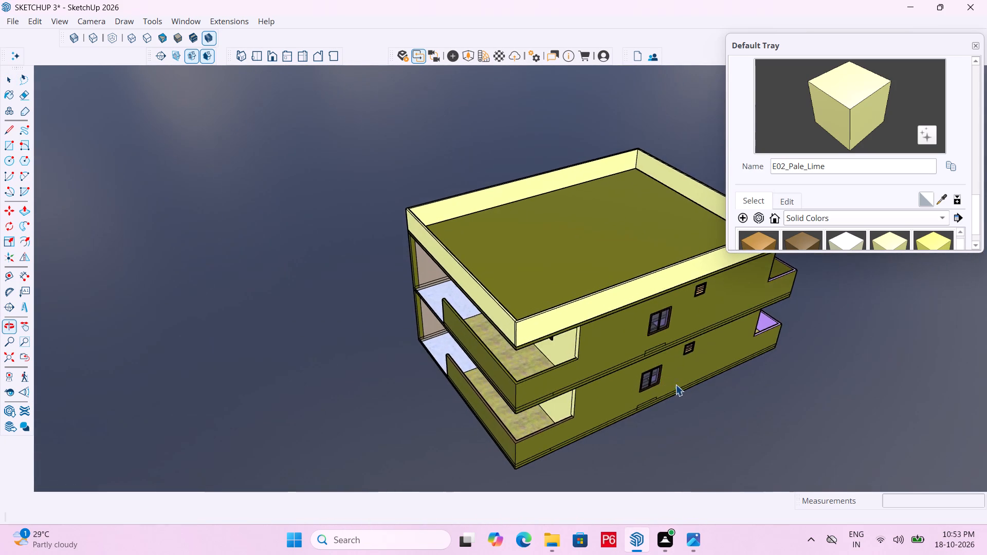
{"action": "scroll", "coordinate": [657, 208], "scroll_direction": "up", "scroll_amount": 6}
{"action": "scroll", "coordinate": [659, 265], "scroll_direction": "up", "scroll_amount": 2}
{"action": "scroll", "coordinate": [396, 205], "scroll_direction": "down", "scroll_amount": 6}
{"action": "middle_click_drag", "start_coordinate": [387, 282], "coordinate": [388, 282]}
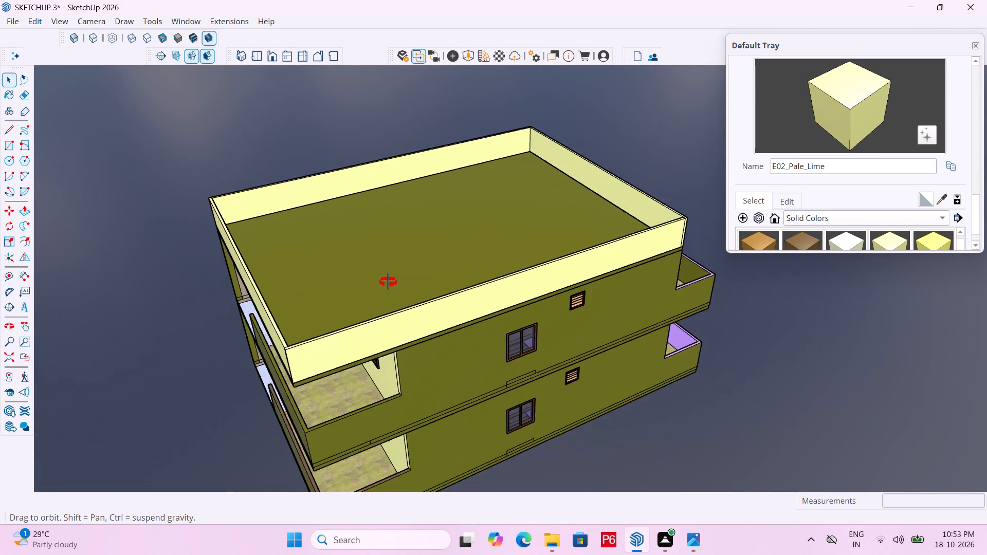
{"action": "middle_click_drag", "start_coordinate": [388, 282], "coordinate": [372, 360]}
Open the roof slab for editing and draw a rectangle on its top face against the long parapet, above the staircase.
{"action": "scroll", "coordinate": [364, 385], "scroll_direction": "up", "scroll_amount": 2}
{"action": "double_click", "coordinate": [429, 291]}
{"action": "left_click_drag", "start_coordinate": [430, 291], "coordinate": [430, 285]}
{"action": "left_click", "coordinate": [421, 264]}
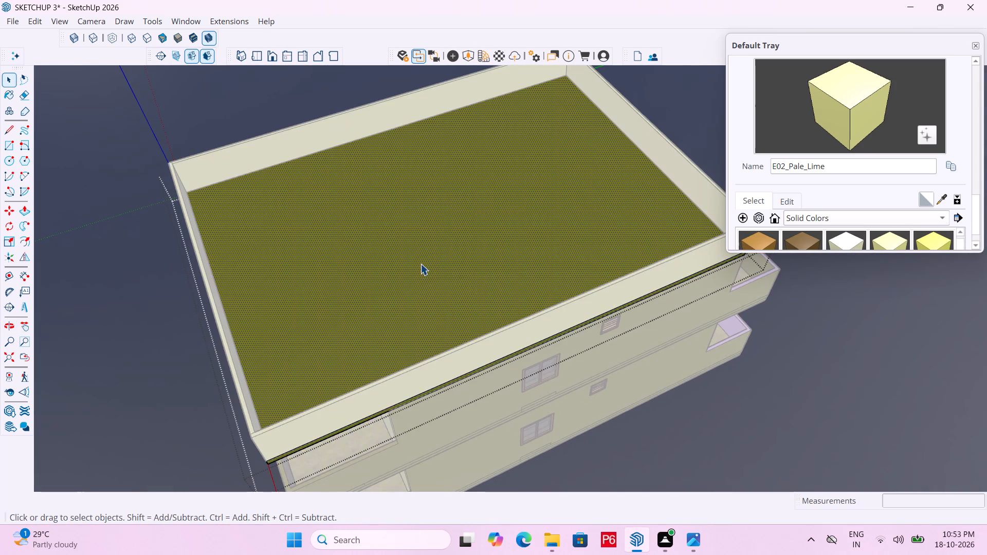
{"action": "middle_click_drag", "start_coordinate": [467, 279], "coordinate": [787, 262]}
{"action": "middle_click_drag", "start_coordinate": [429, 298], "coordinate": [709, 309]}
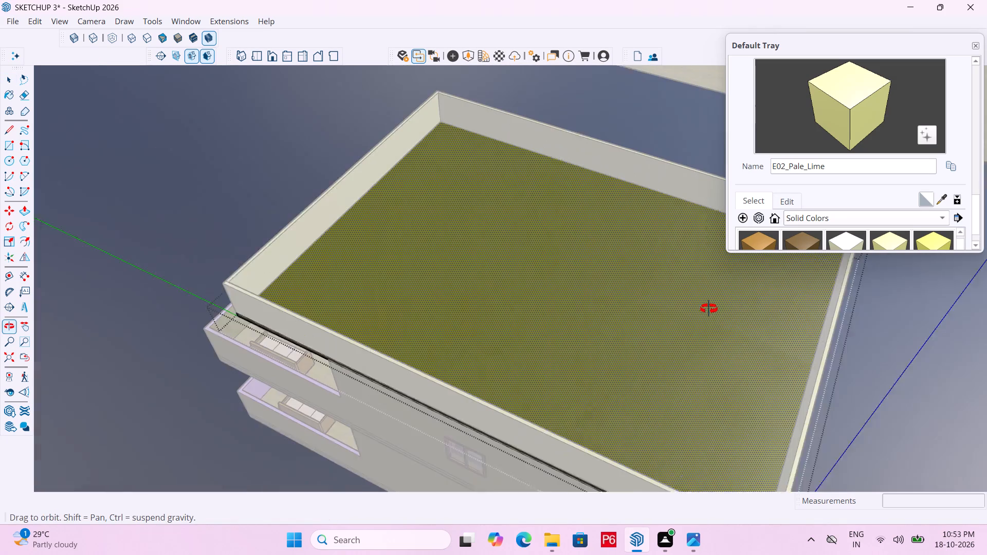
{"action": "middle_click_drag", "start_coordinate": [709, 309], "coordinate": [718, 309]}
{"action": "left_click", "coordinate": [532, 224]}
{"action": "scroll", "coordinate": [209, 266], "scroll_direction": "down", "scroll_amount": 5}
{"action": "middle_click_drag", "start_coordinate": [429, 253], "coordinate": [512, 265]}
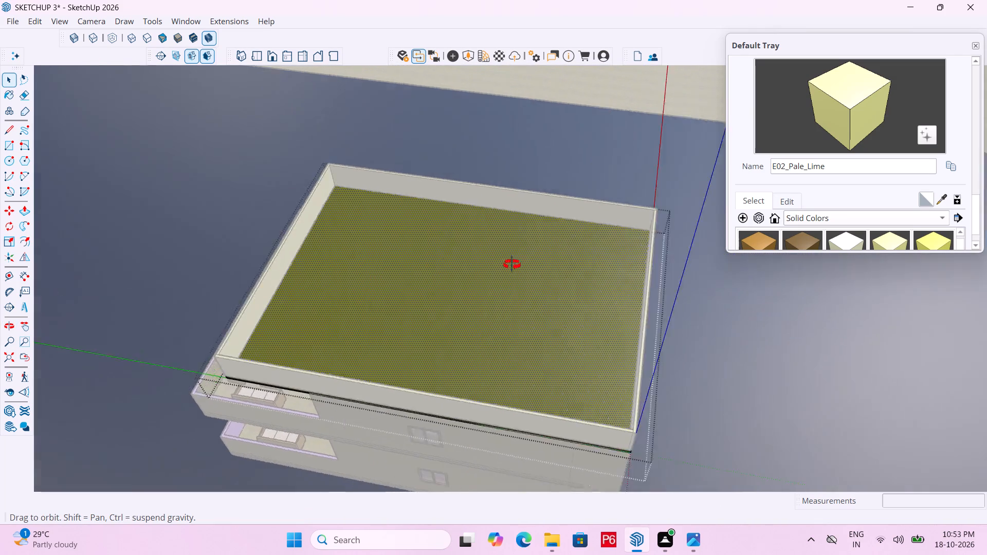
{"action": "middle_click_drag", "start_coordinate": [512, 265], "coordinate": [549, 288]}
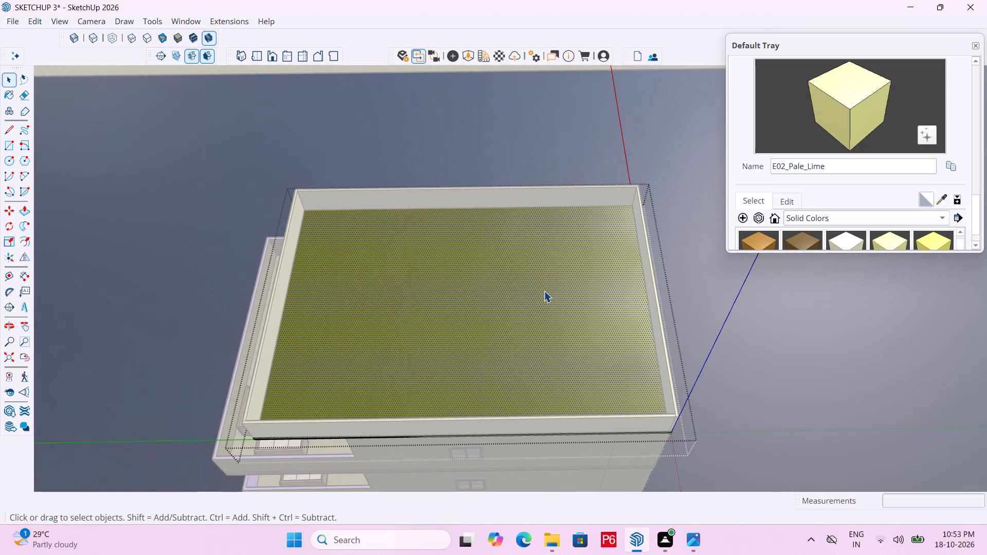
{"action": "key", "text": "r"}
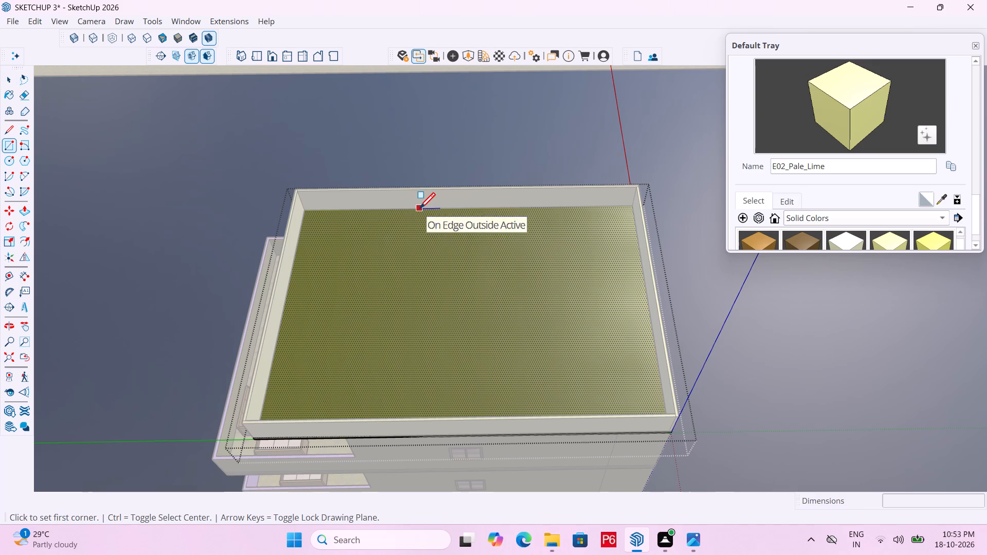
{"action": "left_click", "coordinate": [419, 210]}
{"action": "double_click", "coordinate": [487, 282]}
{"action": "key", "text": "space"}
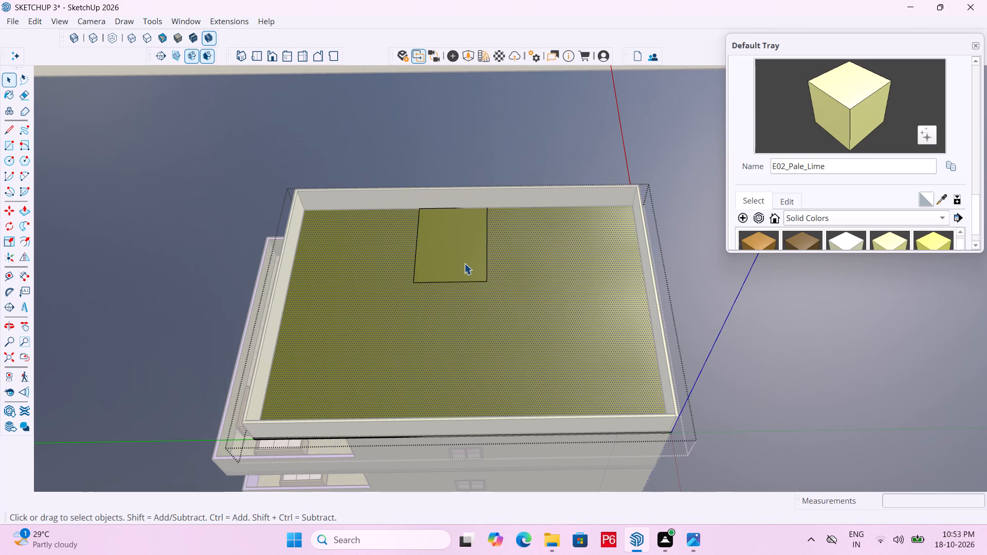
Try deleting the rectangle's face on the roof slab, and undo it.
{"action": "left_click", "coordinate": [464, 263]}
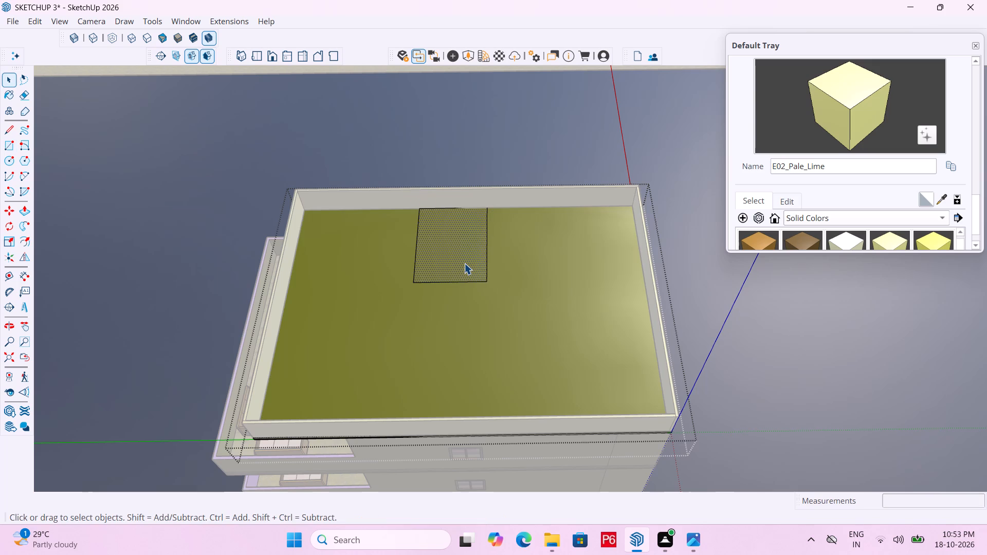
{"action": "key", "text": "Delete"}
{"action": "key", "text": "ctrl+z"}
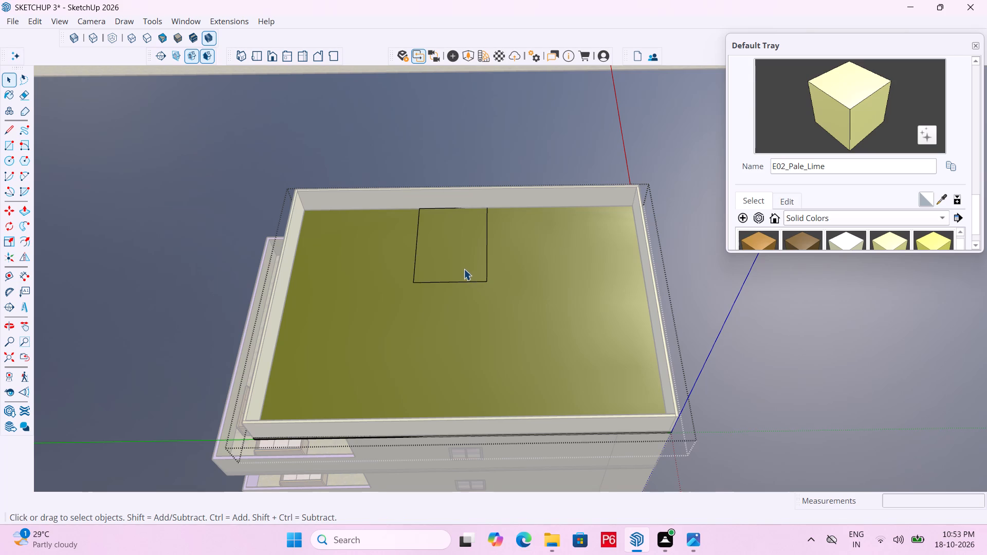
Push the rectangle 6" down through the roof slab to cut the staircase opening, and leave the slab group.
{"action": "key", "text": "p"}
{"action": "left_click", "coordinate": [458, 263]}
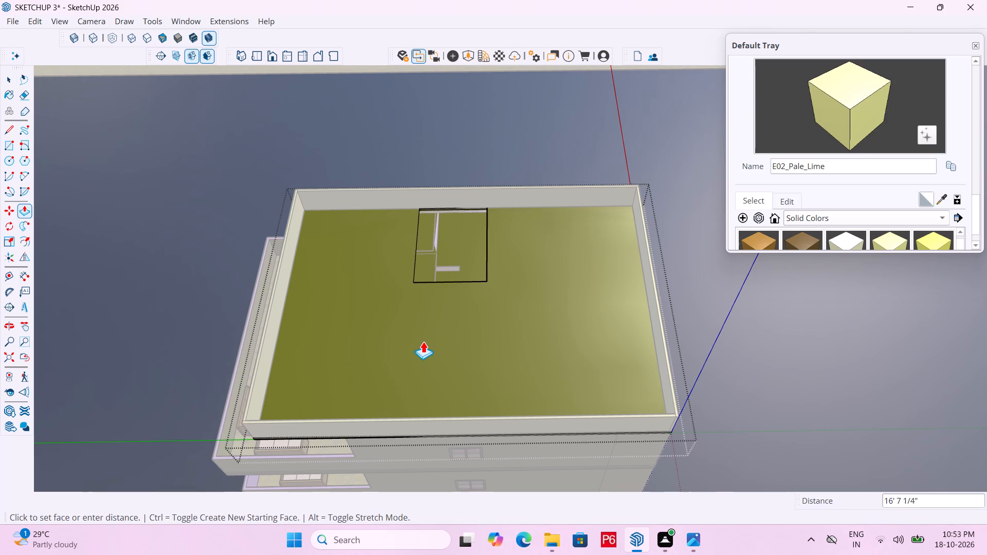
{"action": "middle_click_drag", "start_coordinate": [409, 339], "coordinate": [606, 135]}
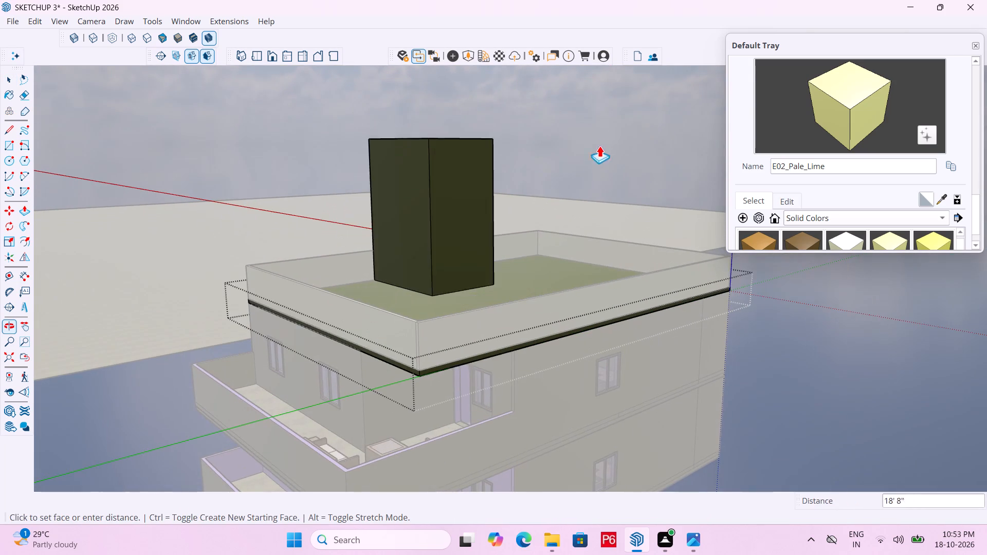
{"action": "scroll", "coordinate": [430, 372], "scroll_direction": "up", "scroll_amount": 4}
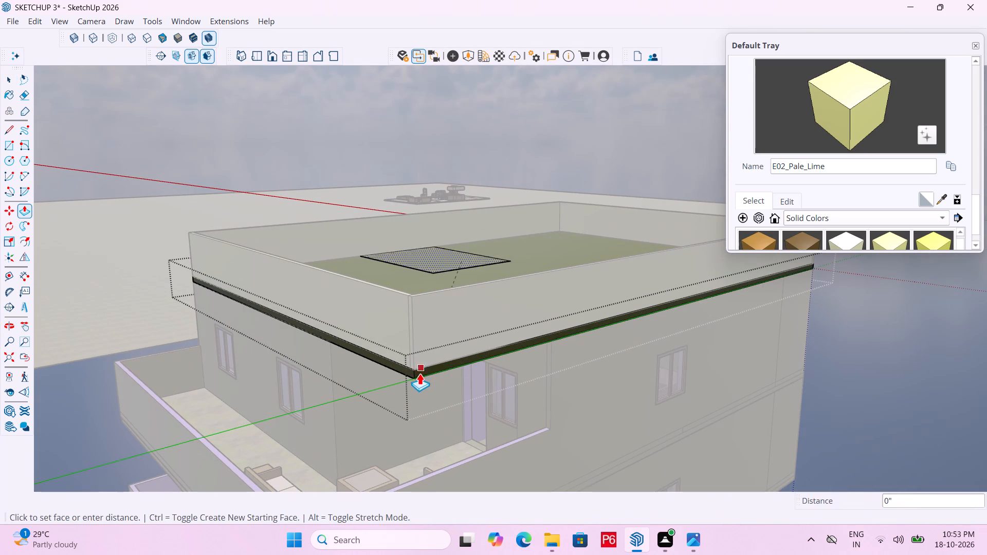
{"action": "left_click", "coordinate": [413, 379]}
{"action": "middle_click_drag", "start_coordinate": [448, 286], "coordinate": [335, 465]}
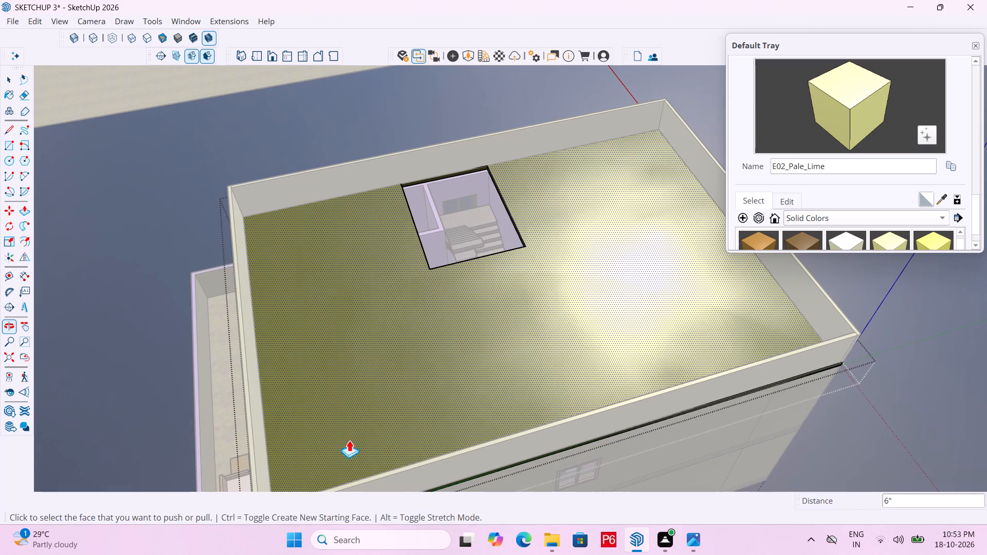
{"action": "key", "text": "space"}
{"action": "left_click", "coordinate": [302, 136]}
Save the model.
{"action": "middle_click_drag", "start_coordinate": [576, 241], "coordinate": [180, 233]}
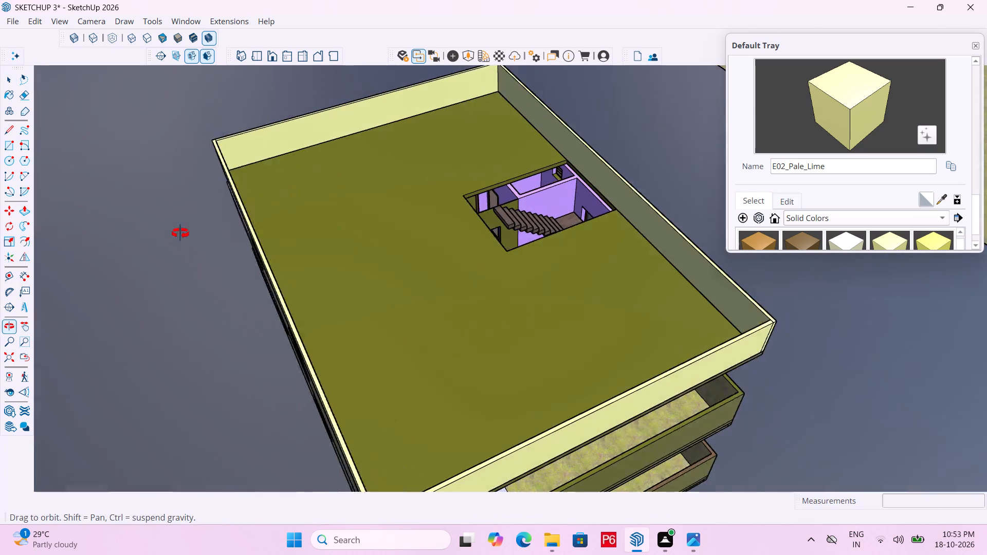
{"action": "middle_click_drag", "start_coordinate": [180, 233], "coordinate": [168, 229]}
{"action": "key", "text": "ctrl+s"}
{"action": "key", "text": "ctrl+s"}
{"action": "key", "text": "ctrl+s"}
{"action": "key", "text": "ctrl+s"}
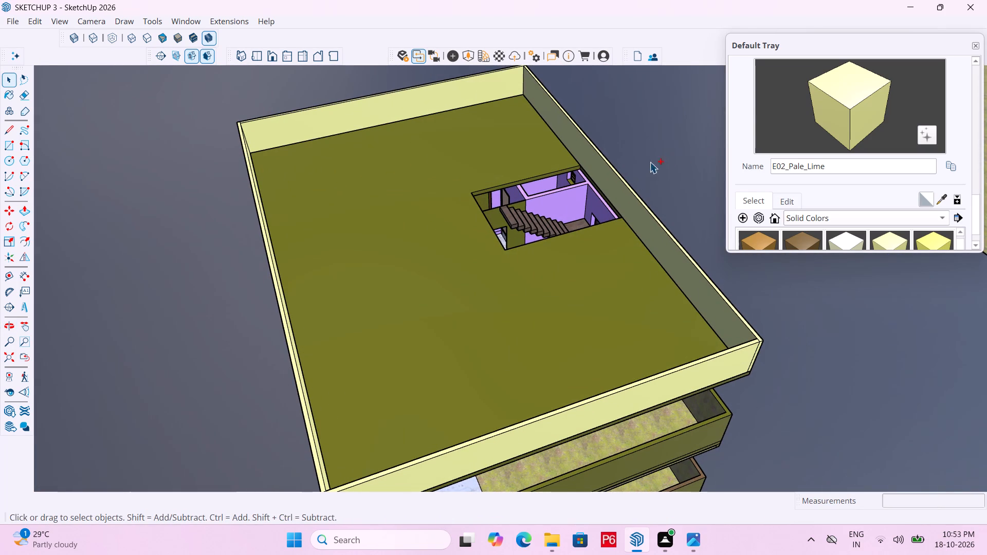
Open the roof slab for editing and select the opening's side face that lies beyond the inner stairwell wall.
{"action": "scroll", "coordinate": [467, 210], "scroll_direction": "up", "scroll_amount": 5}
{"action": "scroll", "coordinate": [379, 249], "scroll_direction": "down", "scroll_amount": 6}
{"action": "scroll", "coordinate": [430, 217], "scroll_direction": "up", "scroll_amount": 2}
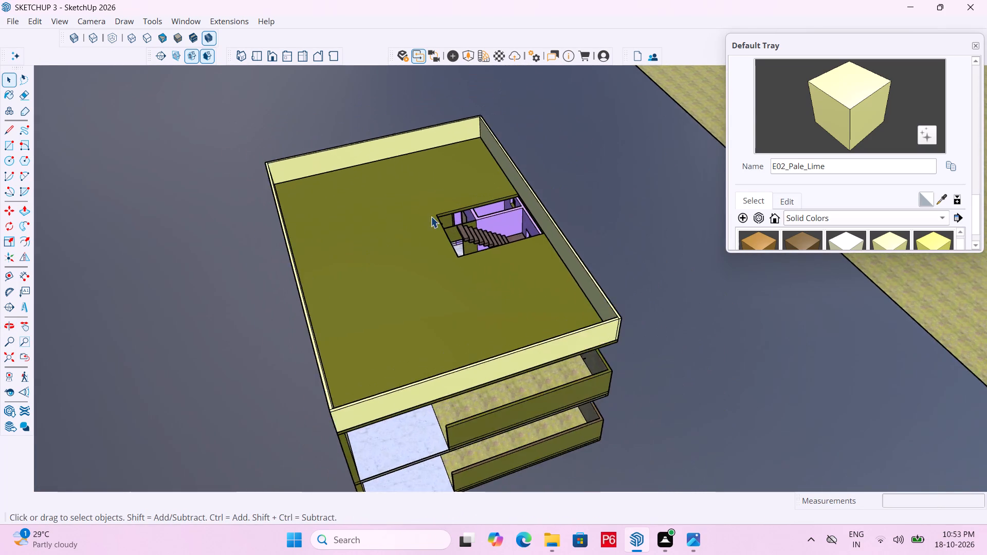
{"action": "scroll", "coordinate": [431, 216], "scroll_direction": "up", "scroll_amount": 15}
{"action": "middle_click_drag", "start_coordinate": [454, 209], "coordinate": [229, 157]}
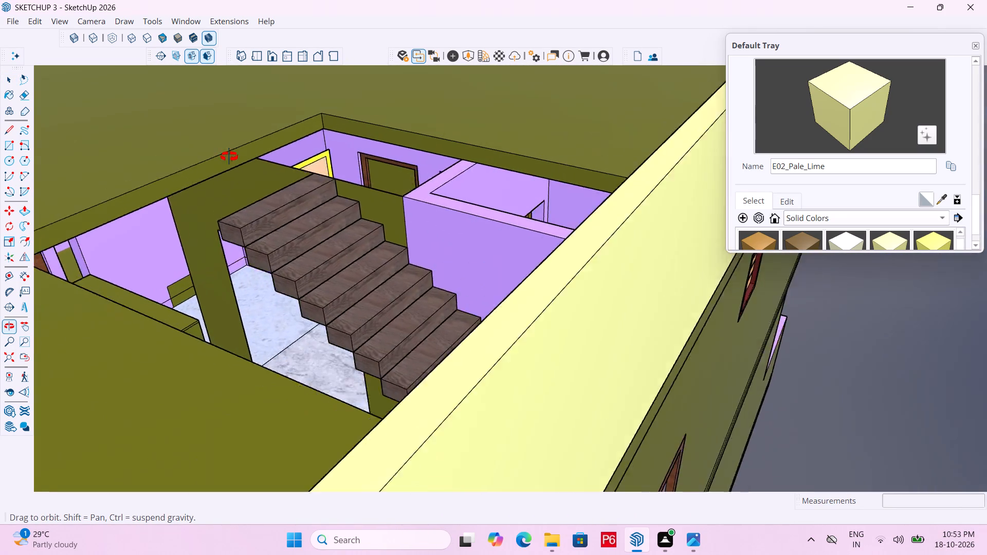
{"action": "middle_click_drag", "start_coordinate": [229, 157], "coordinate": [388, 172]}
{"action": "scroll", "coordinate": [388, 172], "scroll_direction": "up", "scroll_amount": 4}
{"action": "left_click", "coordinate": [422, 183]}
{"action": "double_click", "coordinate": [404, 184]}
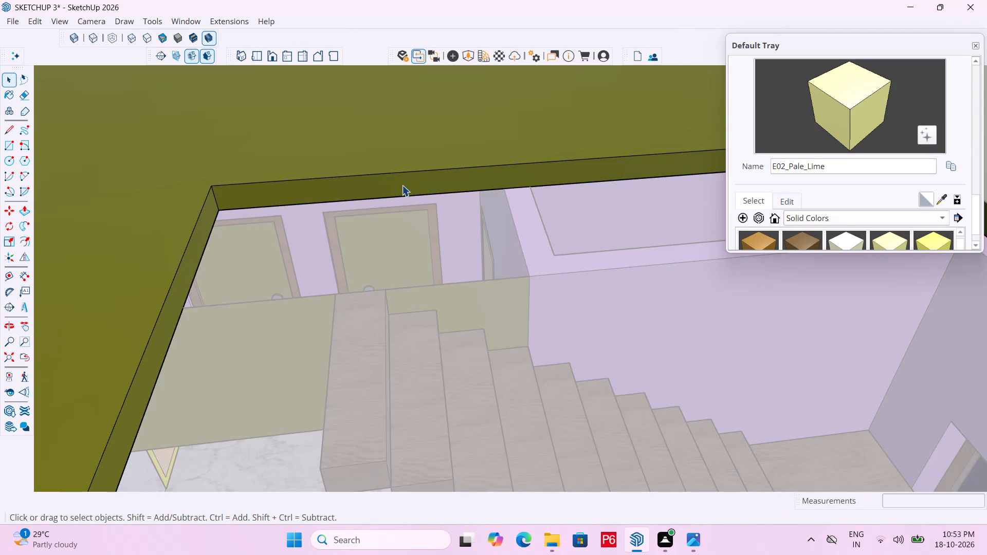
{"action": "left_click", "coordinate": [398, 188]}
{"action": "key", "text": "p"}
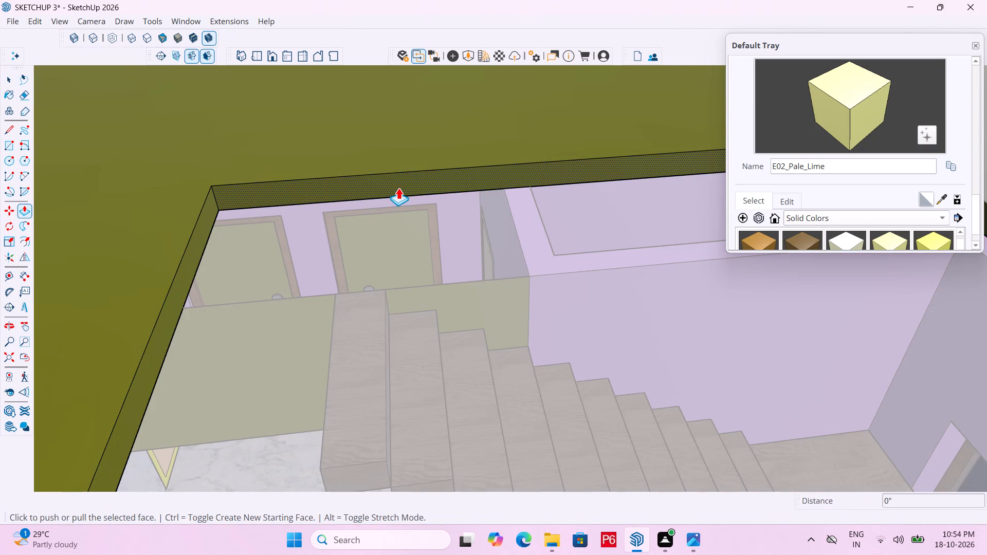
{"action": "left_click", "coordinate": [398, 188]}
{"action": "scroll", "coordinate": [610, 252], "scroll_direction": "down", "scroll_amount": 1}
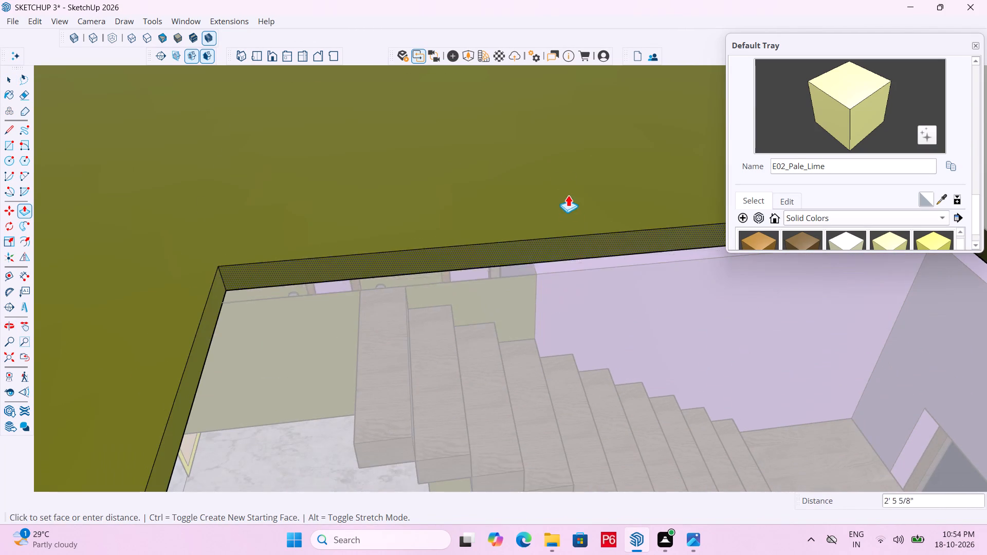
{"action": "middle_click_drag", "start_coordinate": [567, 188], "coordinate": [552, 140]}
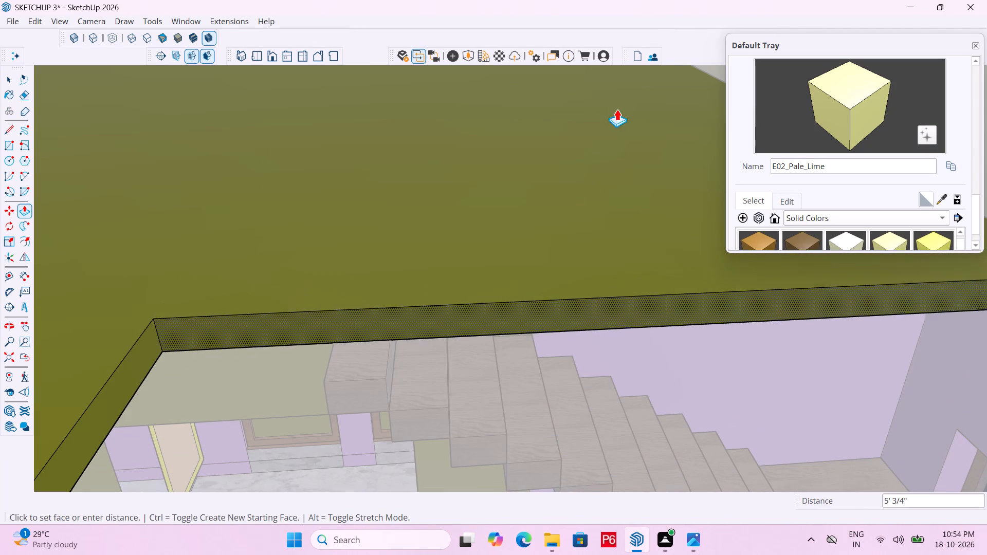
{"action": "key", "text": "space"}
Pull the selected side face of the opening about 2' 9 5/8" inward to line up with the stairwell wall.
{"action": "key", "text": "p"}
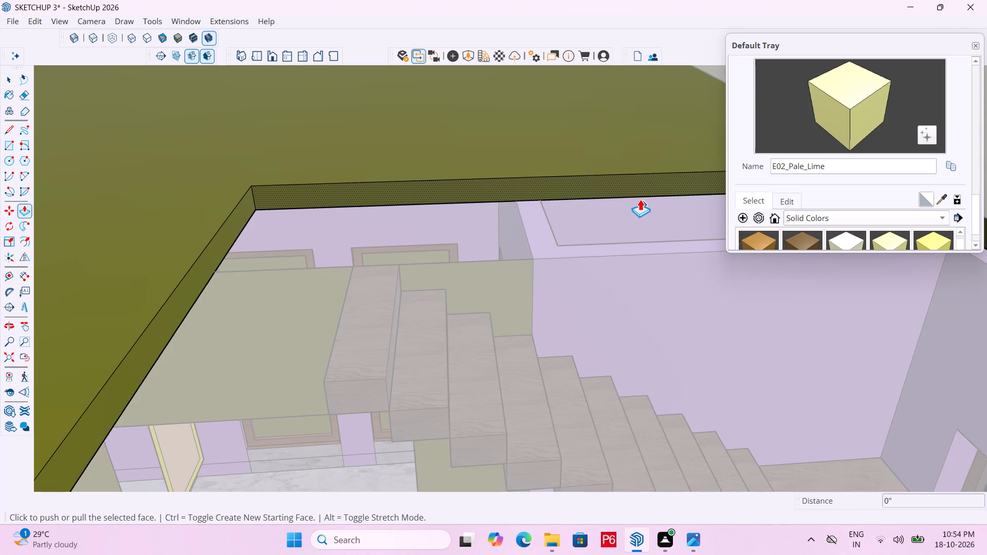
{"action": "left_click", "coordinate": [653, 189]}
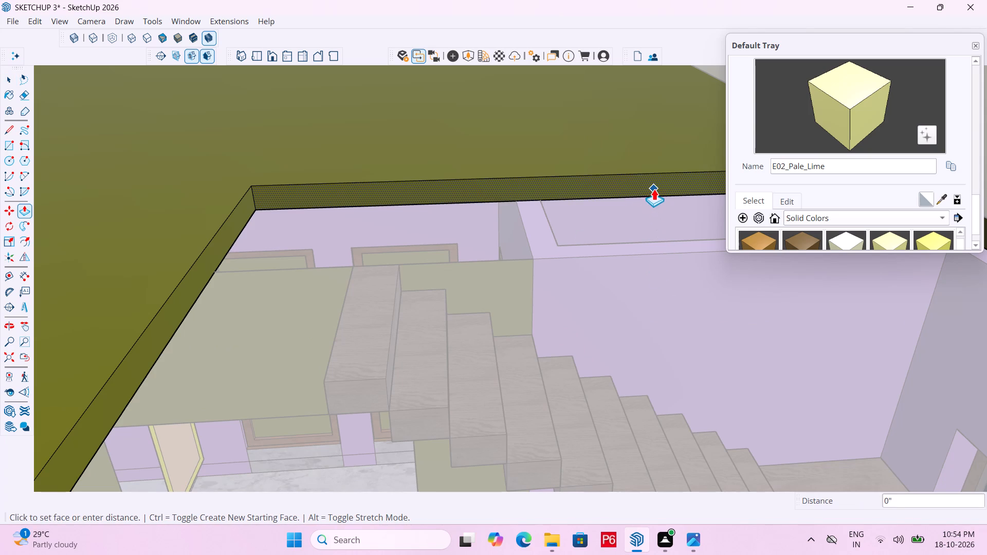
{"action": "double_click", "coordinate": [662, 274]}
Pull the opening's side face next to the long parapet 5" inward, flush with the stairwell's outer wall.
{"action": "scroll", "coordinate": [432, 209], "scroll_direction": "down", "scroll_amount": 6}
{"action": "scroll", "coordinate": [474, 236], "scroll_direction": "down", "scroll_amount": 3}
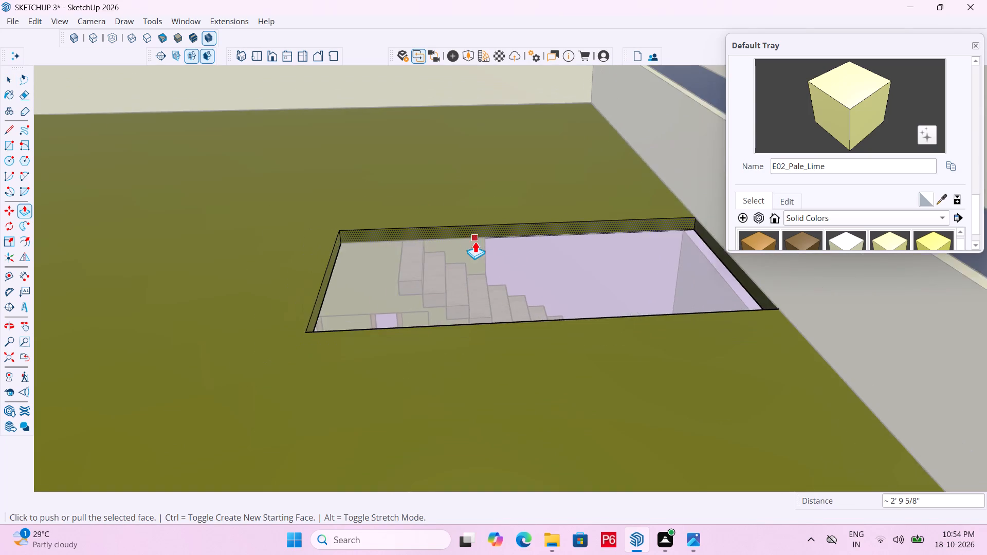
{"action": "middle_click_drag", "start_coordinate": [618, 294], "coordinate": [652, 327]}
{"action": "scroll", "coordinate": [266, 270], "scroll_direction": "down", "scroll_amount": 5}
{"action": "middle_click_drag", "start_coordinate": [440, 324], "coordinate": [614, 319]}
{"action": "scroll", "coordinate": [688, 247], "scroll_direction": "up", "scroll_amount": 5}
{"action": "scroll", "coordinate": [753, 248], "scroll_direction": "up", "scroll_amount": 10}
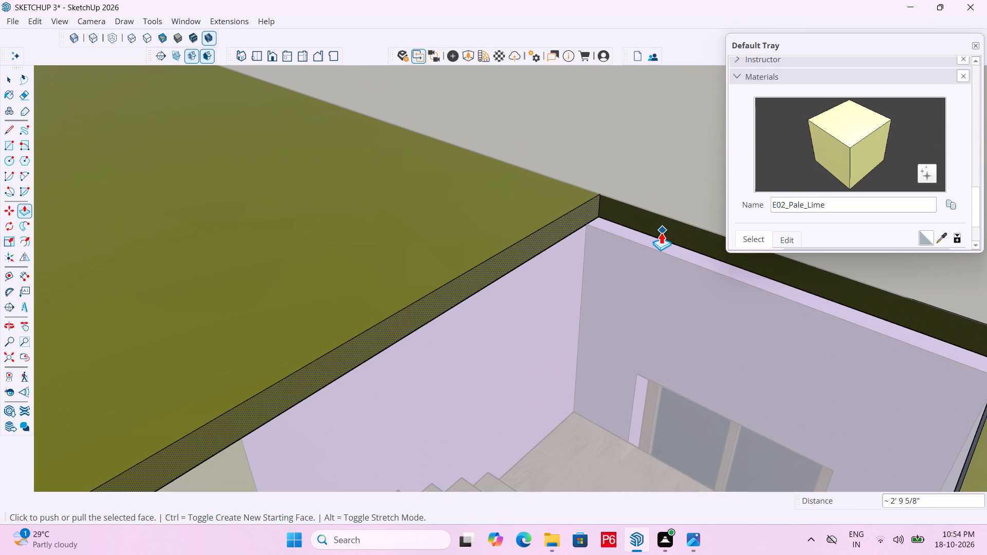
{"action": "key", "text": "space"}
{"action": "left_click", "coordinate": [664, 231]}
{"action": "key", "text": "p"}
{"action": "left_click", "coordinate": [665, 228]}
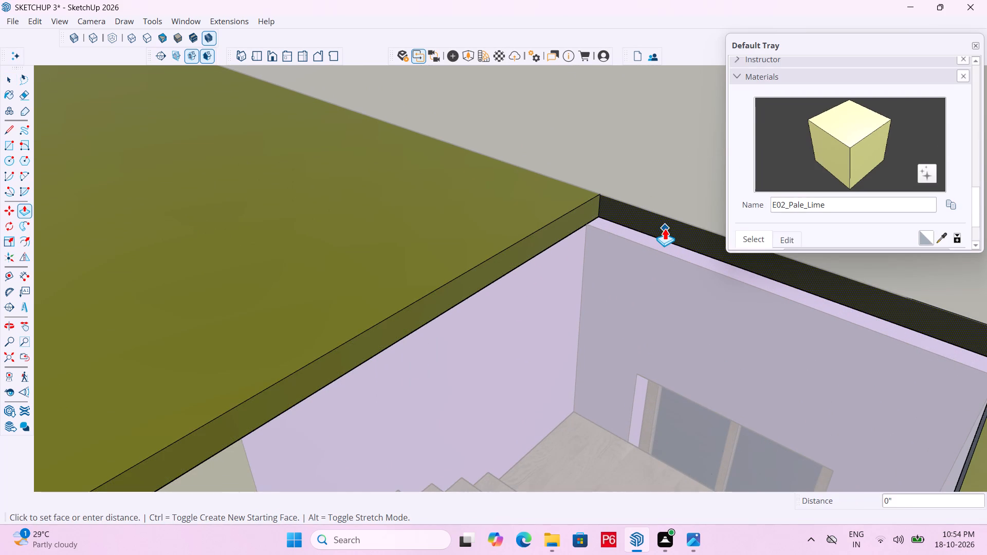
{"action": "left_click_drag", "start_coordinate": [666, 319], "coordinate": [665, 312]}
{"action": "scroll", "coordinate": [384, 206], "scroll_direction": "down", "scroll_amount": 6}
{"action": "scroll", "coordinate": [556, 234], "scroll_direction": "down", "scroll_amount": 6}
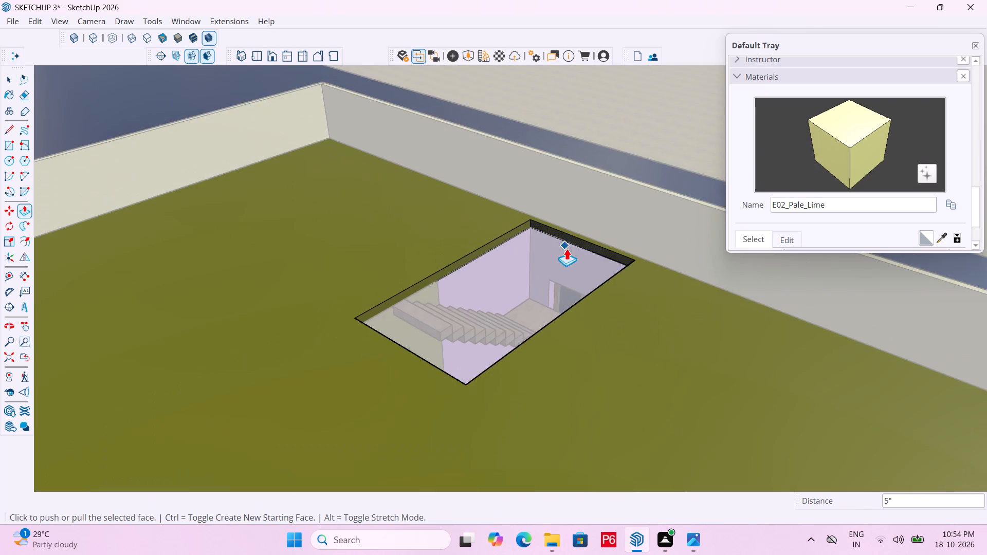
Push/Pull the roof opening's long side face along the purple stairwell wall by about 1/16".
{"action": "middle_click_drag", "start_coordinate": [567, 256], "coordinate": [192, 333]}
{"action": "scroll", "coordinate": [477, 262], "scroll_direction": "down", "scroll_amount": 6}
{"action": "middle_click_drag", "start_coordinate": [357, 232], "coordinate": [138, 231]}
{"action": "scroll", "coordinate": [280, 104], "scroll_direction": "up", "scroll_amount": 11}
{"action": "middle_click_drag", "start_coordinate": [474, 200], "coordinate": [543, 213]}
{"action": "scroll", "coordinate": [529, 219], "scroll_direction": "up", "scroll_amount": 4}
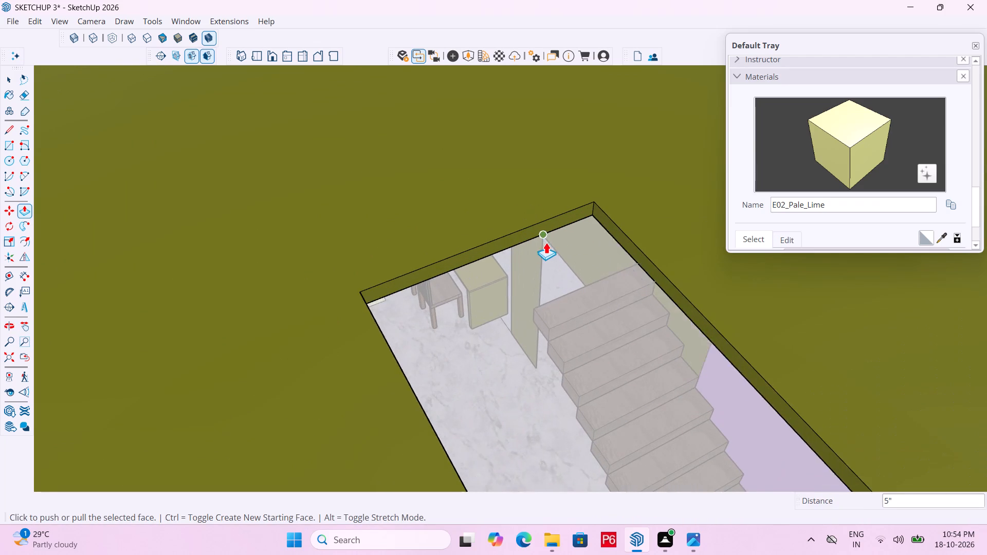
{"action": "scroll", "coordinate": [546, 242], "scroll_direction": "up", "scroll_amount": 1}
{"action": "scroll", "coordinate": [115, 231], "scroll_direction": "down", "scroll_amount": 5}
{"action": "scroll", "coordinate": [386, 281], "scroll_direction": "down", "scroll_amount": 2}
{"action": "middle_click_drag", "start_coordinate": [374, 283], "coordinate": [159, 305]}
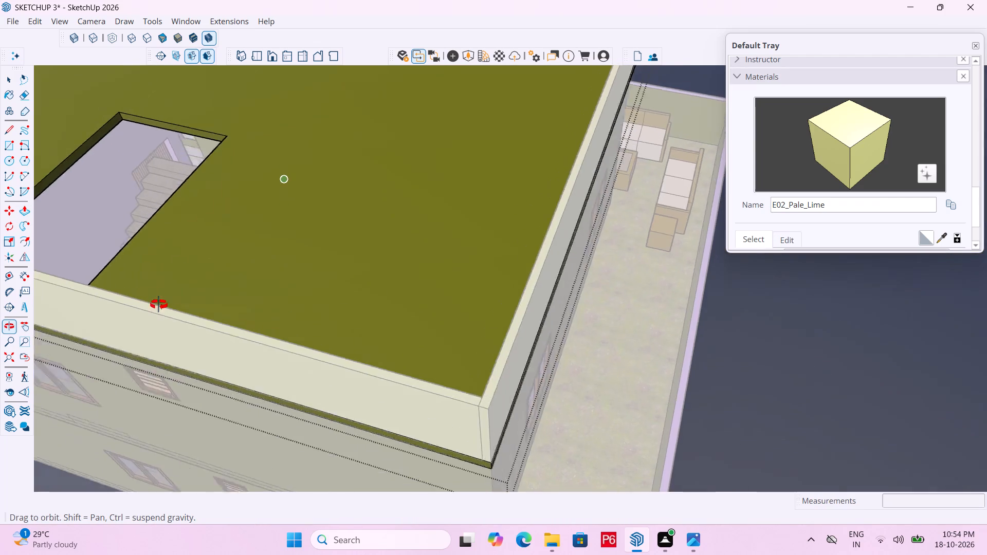
{"action": "middle_click_drag", "start_coordinate": [159, 305], "coordinate": [433, 276]}
{"action": "scroll", "coordinate": [494, 232], "scroll_direction": "down", "scroll_amount": 6}
{"action": "middle_click_drag", "start_coordinate": [515, 277], "coordinate": [471, 287]}
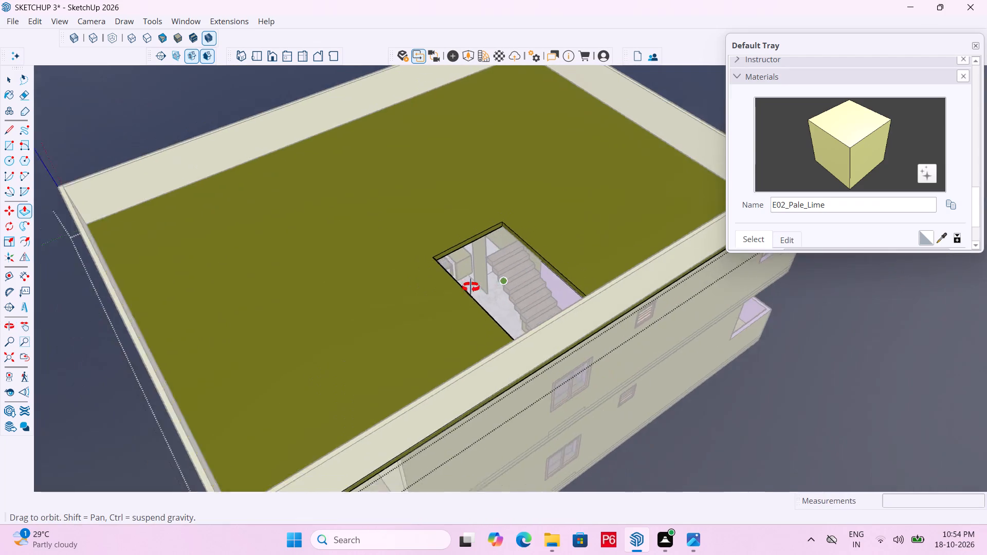
{"action": "middle_click_drag", "start_coordinate": [471, 287], "coordinate": [0, 307]}
{"action": "scroll", "coordinate": [0, 307], "scroll_direction": "up", "scroll_amount": 1}
{"action": "scroll", "coordinate": [284, 206], "scroll_direction": "up", "scroll_amount": 10}
{"action": "scroll", "coordinate": [419, 201], "scroll_direction": "up", "scroll_amount": 1}
{"action": "key", "text": "space"}
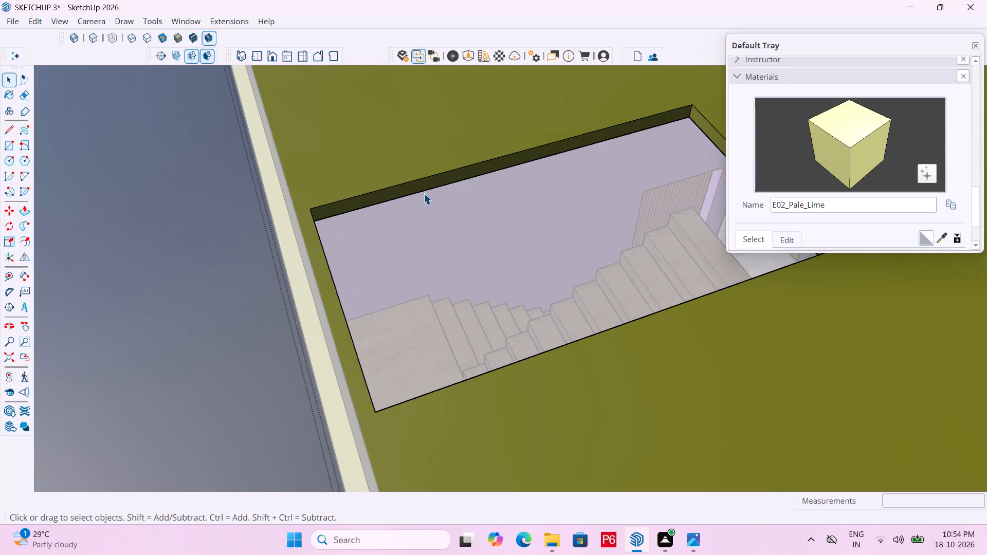
{"action": "left_click", "coordinate": [430, 183]}
{"action": "key", "text": "p"}
{"action": "left_click", "coordinate": [430, 183]}
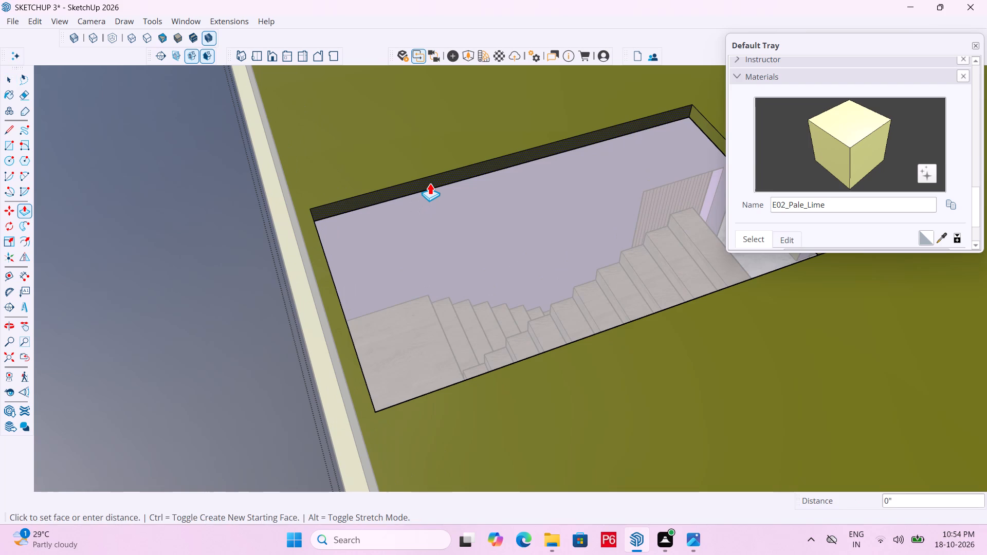
{"action": "left_click", "coordinate": [386, 219]}
Pull the opening's short end face farthest from the near parapet 2' 2 5/8" inward, to the top of the stairs.
{"action": "scroll", "coordinate": [198, 191], "scroll_direction": "down", "scroll_amount": 5}
{"action": "middle_click", "coordinate": [188, 198]}
{"action": "middle_click_drag", "start_coordinate": [234, 240], "coordinate": [496, 251]}
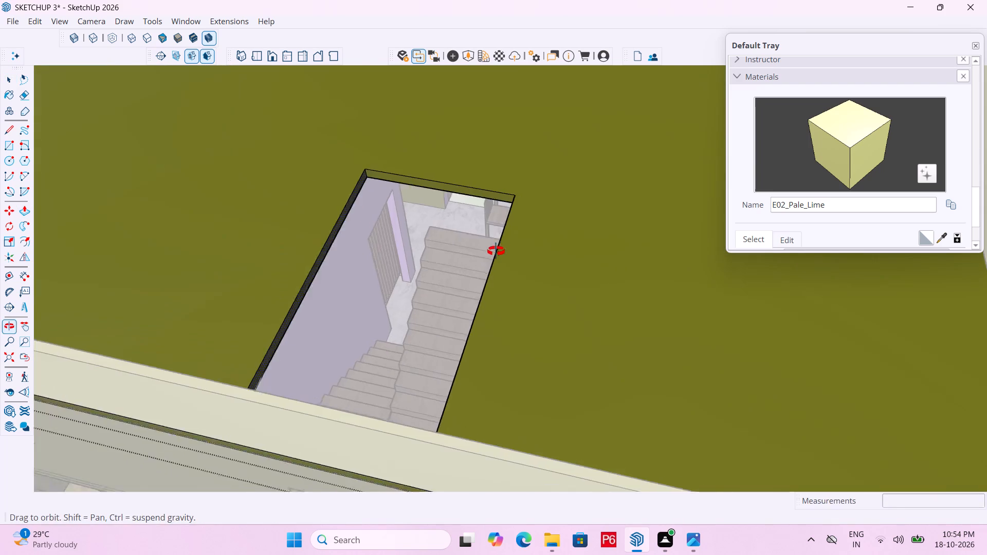
{"action": "middle_click_drag", "start_coordinate": [496, 251], "coordinate": [501, 247]}
{"action": "scroll", "coordinate": [433, 174], "scroll_direction": "up", "scroll_amount": 3}
{"action": "middle_click_drag", "start_coordinate": [464, 187], "coordinate": [525, 174]}
{"action": "middle_click_drag", "start_coordinate": [392, 225], "coordinate": [536, 205]}
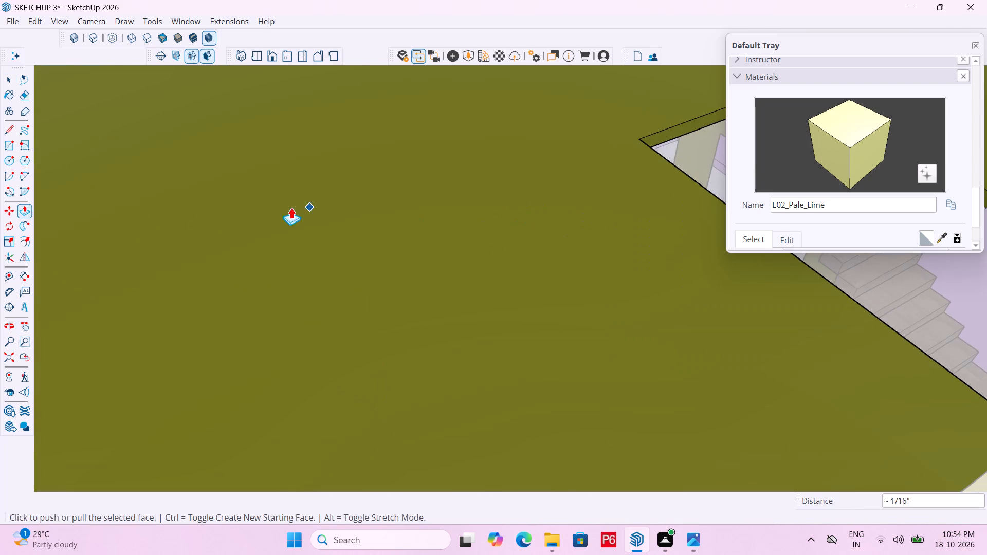
{"action": "scroll", "coordinate": [126, 249], "scroll_direction": "down", "scroll_amount": 6}
{"action": "scroll", "coordinate": [563, 147], "scroll_direction": "up", "scroll_amount": 2}
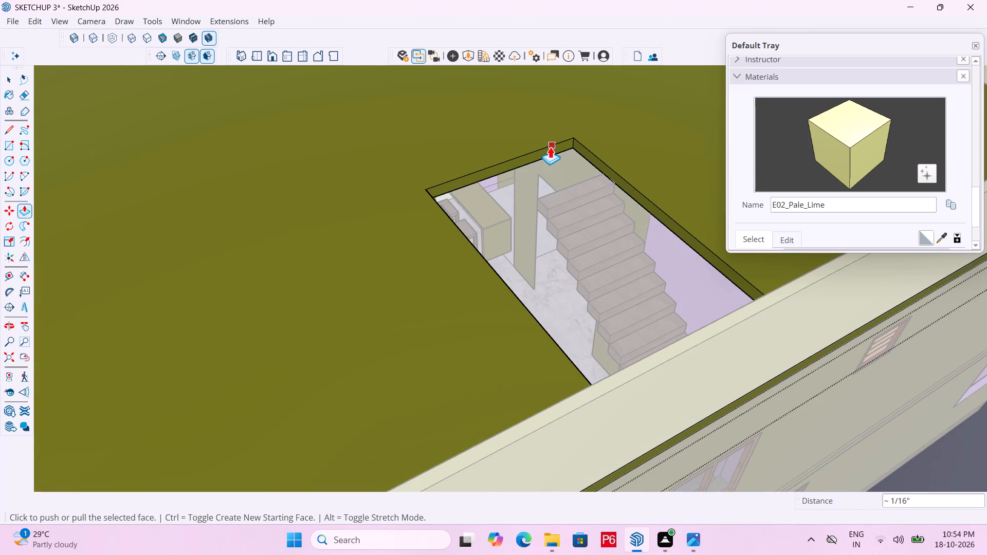
{"action": "scroll", "coordinate": [550, 146], "scroll_direction": "up", "scroll_amount": 6}
{"action": "key", "text": "space"}
{"action": "left_click", "coordinate": [553, 156]}
{"action": "key", "text": "p"}
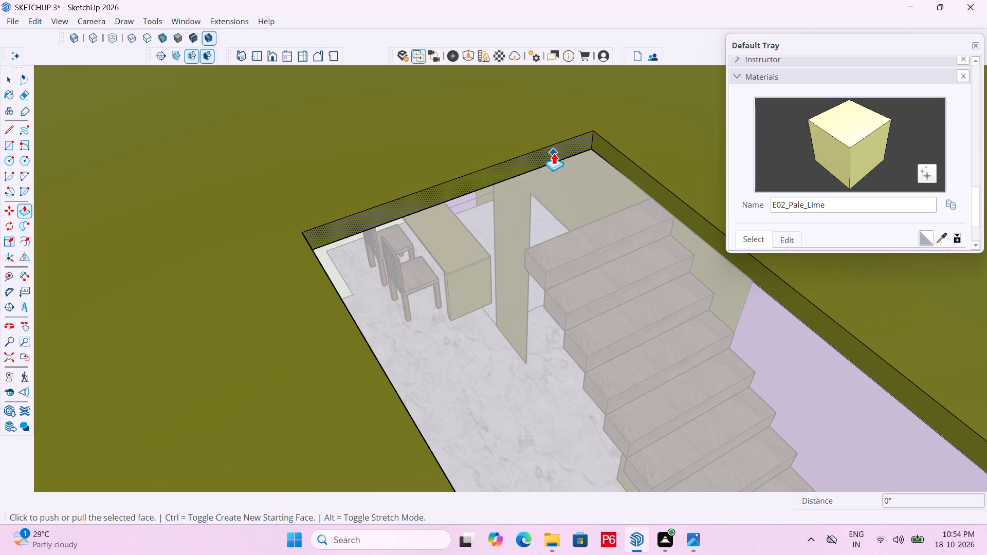
{"action": "left_click", "coordinate": [548, 152]}
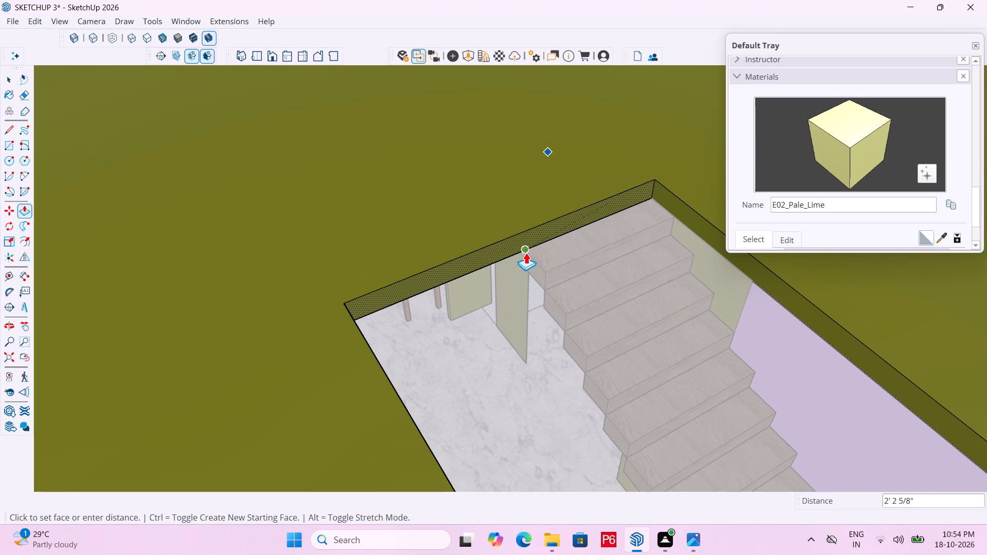
{"action": "left_click", "coordinate": [526, 252]}
Save the model.
{"action": "scroll", "coordinate": [528, 171], "scroll_direction": "down", "scroll_amount": 5}
{"action": "key", "text": "ctrl+s"}
{"action": "key", "text": "ctrl+s"}
{"action": "key", "text": "ctrl+s"}
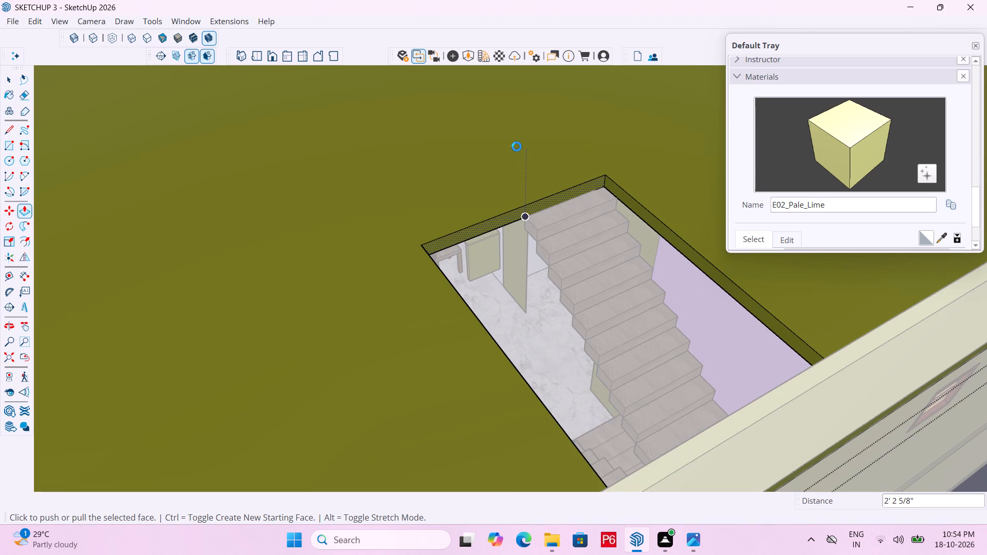
{"action": "key", "text": "ctrl+s"}
{"action": "key", "text": "ctrl+s"}
Finish editing the roof slab and return to the whole model.
{"action": "scroll", "coordinate": [430, 125], "scroll_direction": "down", "scroll_amount": 7}
{"action": "scroll", "coordinate": [468, 162], "scroll_direction": "down", "scroll_amount": 4}
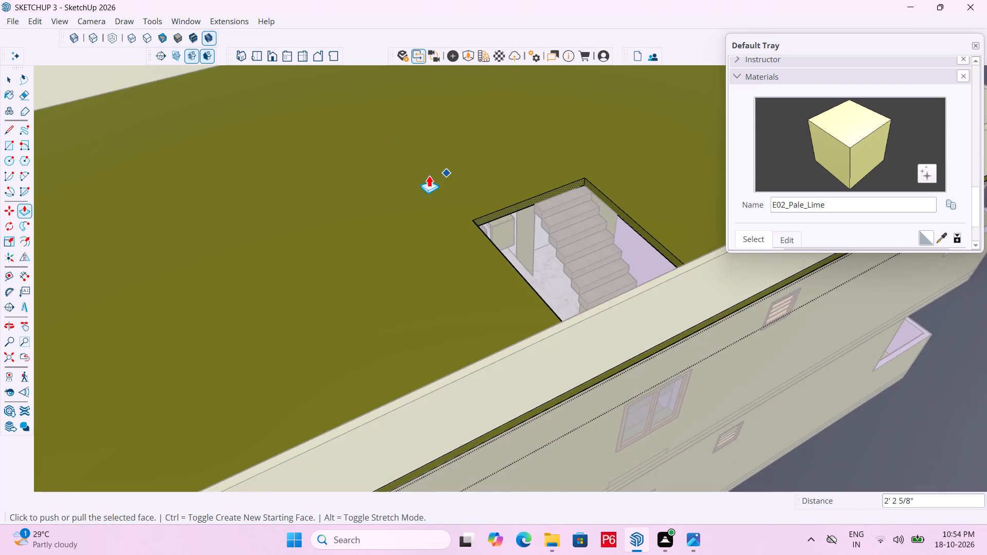
{"action": "scroll", "coordinate": [405, 186], "scroll_direction": "down", "scroll_amount": 4}
{"action": "key", "text": "space"}
{"action": "left_click", "coordinate": [887, 332]}
Examine the resized roof opening and the staircase below it from several angles.
{"action": "middle_click_drag", "start_coordinate": [448, 202], "coordinate": [560, 287]}
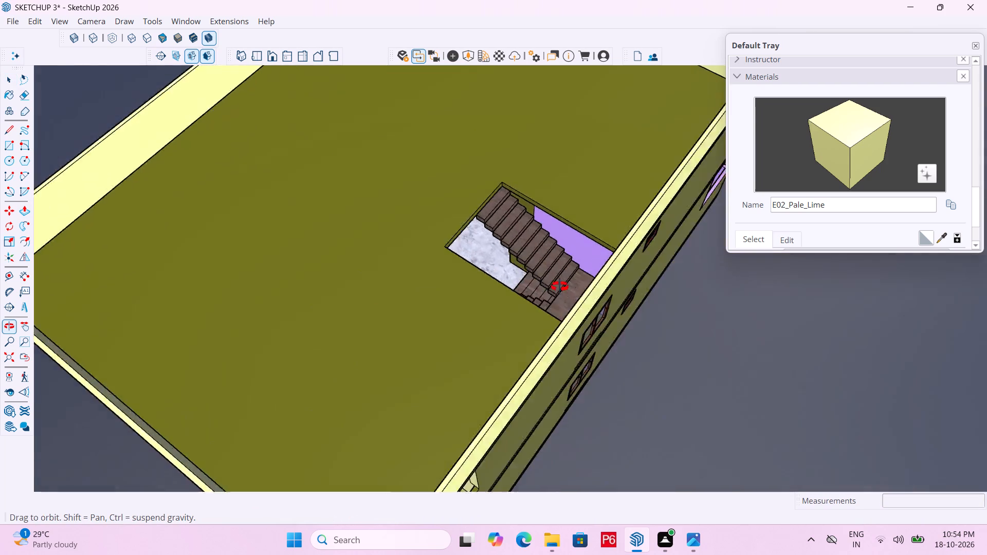
{"action": "middle_click_drag", "start_coordinate": [560, 287], "coordinate": [845, 324]}
{"action": "middle_click_drag", "start_coordinate": [796, 334], "coordinate": [666, 347]}
{"action": "middle_click_drag", "start_coordinate": [652, 347], "coordinate": [453, 335]}
{"action": "scroll", "coordinate": [530, 240], "scroll_direction": "down", "scroll_amount": 5}
{"action": "middle_click_drag", "start_coordinate": [396, 211], "coordinate": [332, 86]}
{"action": "scroll", "coordinate": [409, 139], "scroll_direction": "up", "scroll_amount": 4}
{"action": "scroll", "coordinate": [659, 240], "scroll_direction": "up", "scroll_amount": 5}
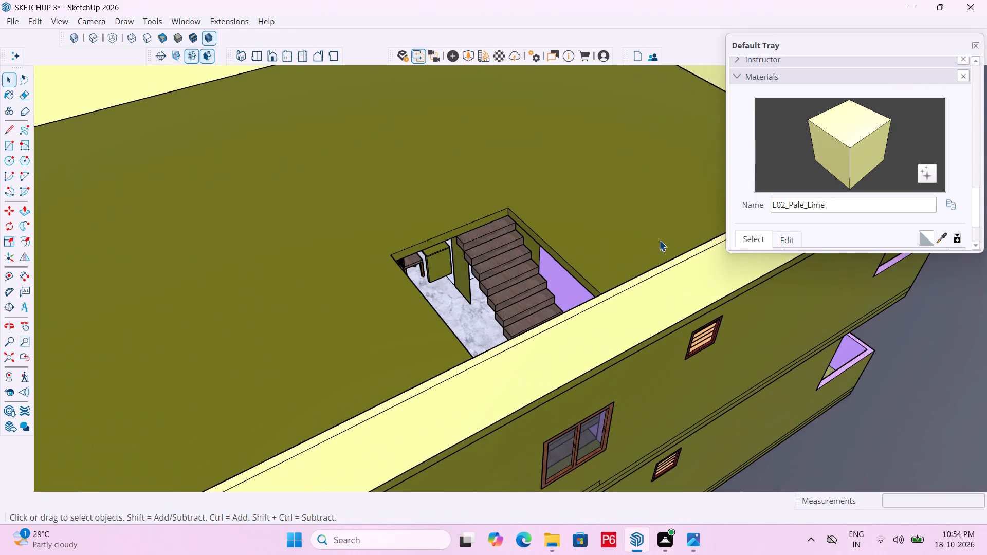
{"action": "scroll", "coordinate": [566, 236], "scroll_direction": "up", "scroll_amount": 3}
{"action": "scroll", "coordinate": [529, 234], "scroll_direction": "down", "scroll_amount": 4}
{"action": "middle_click_drag", "start_coordinate": [469, 199], "coordinate": [417, 153]}
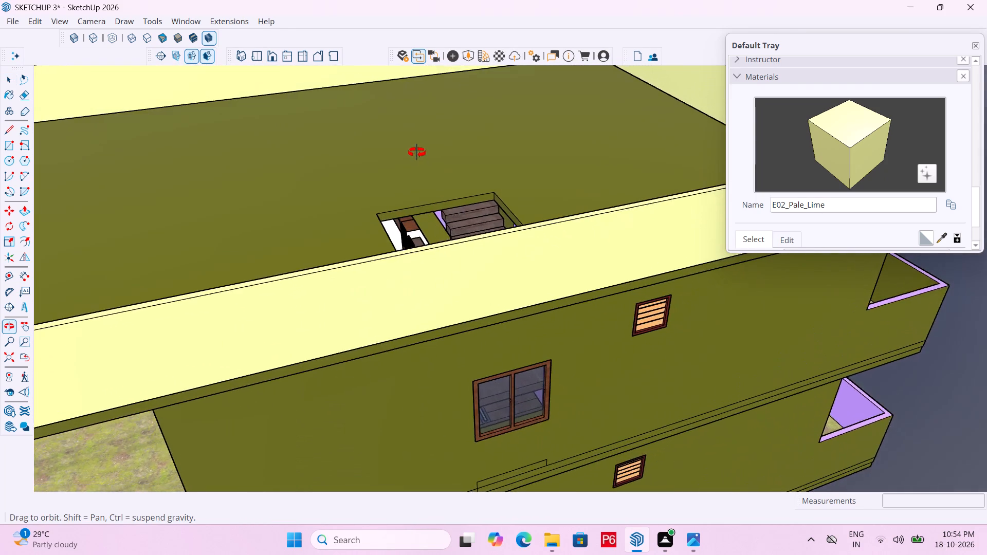
{"action": "middle_click_drag", "start_coordinate": [417, 153], "coordinate": [549, 210]}
{"action": "scroll", "coordinate": [559, 207], "scroll_direction": "down", "scroll_amount": 5}
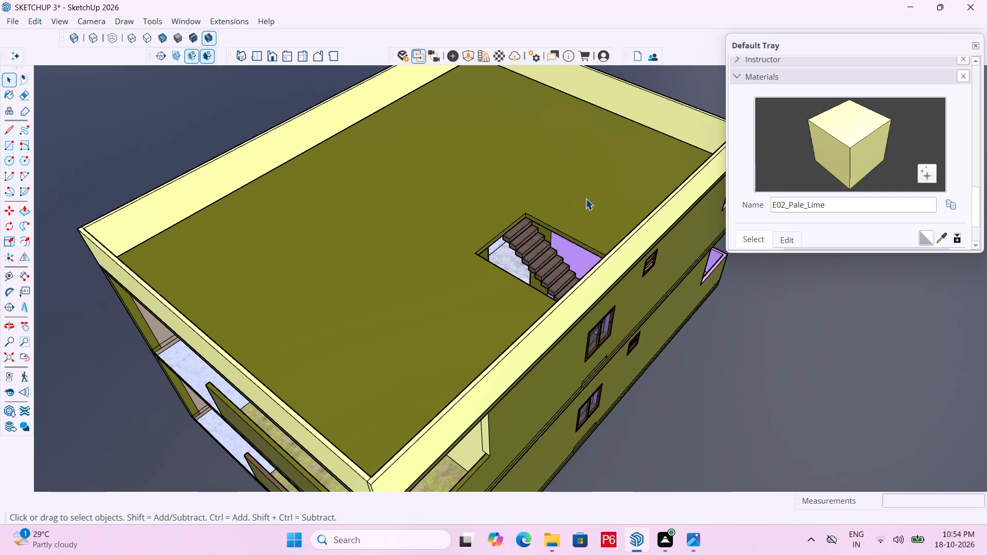
{"action": "scroll", "coordinate": [523, 217], "scroll_direction": "up", "scroll_amount": 1}
{"action": "middle_click_drag", "start_coordinate": [519, 216], "coordinate": [492, 207]}
{"action": "scroll", "coordinate": [492, 207], "scroll_direction": "up", "scroll_amount": 8}
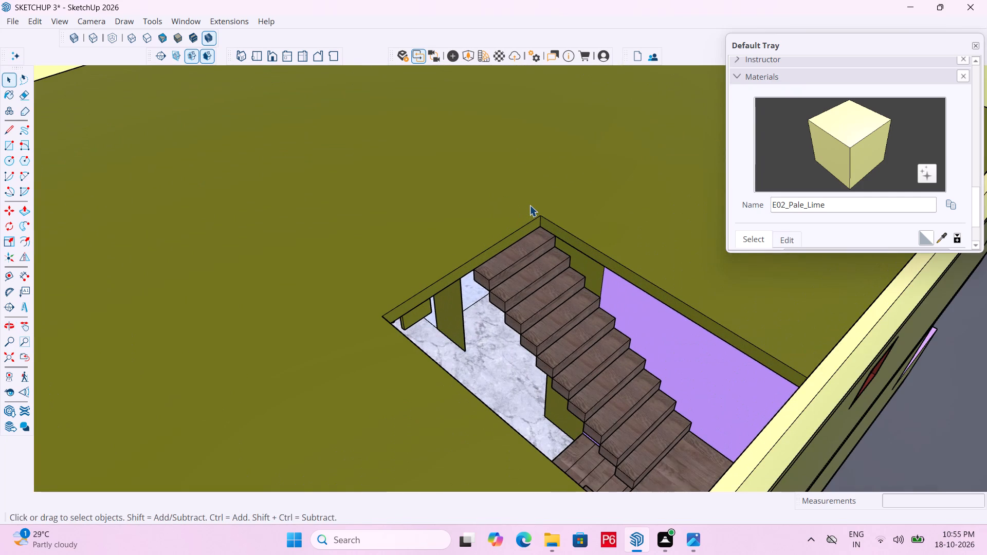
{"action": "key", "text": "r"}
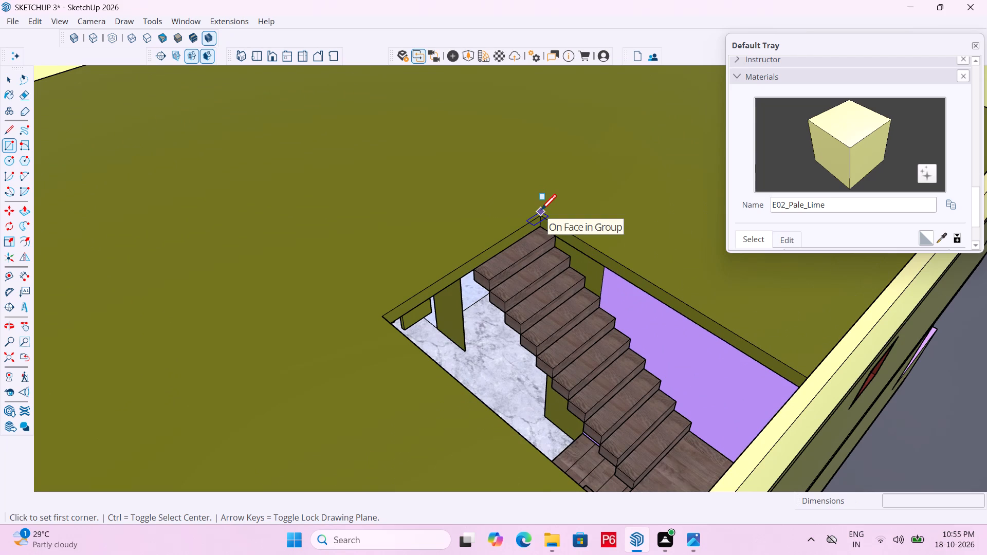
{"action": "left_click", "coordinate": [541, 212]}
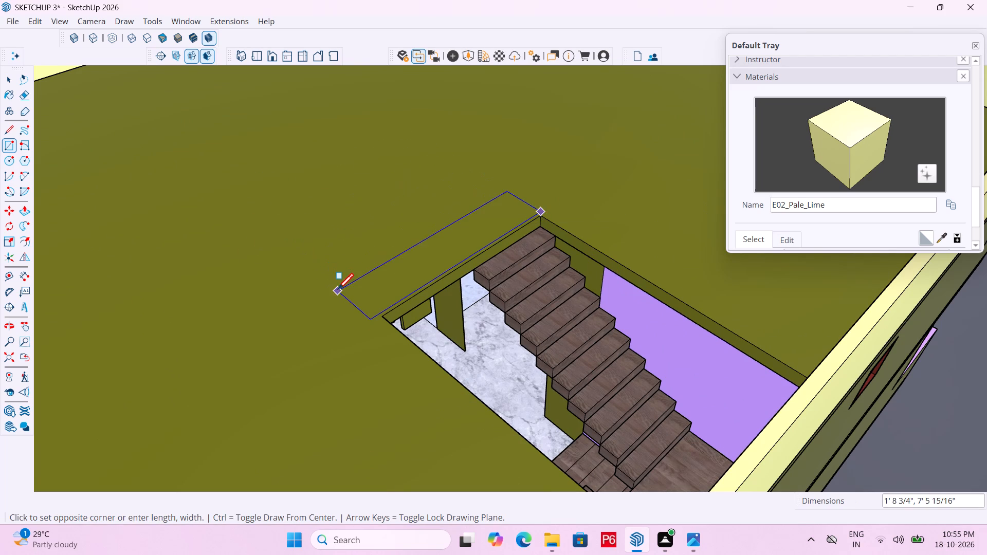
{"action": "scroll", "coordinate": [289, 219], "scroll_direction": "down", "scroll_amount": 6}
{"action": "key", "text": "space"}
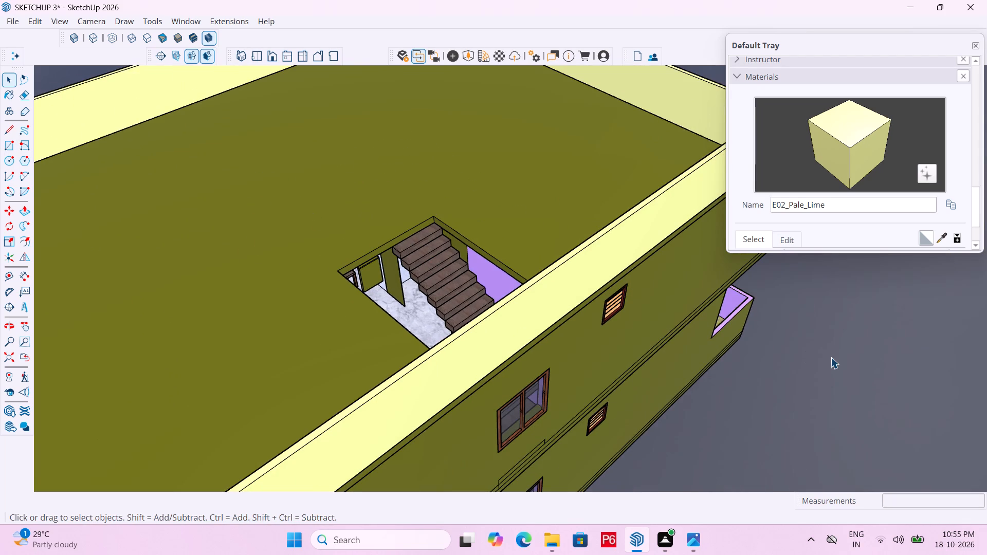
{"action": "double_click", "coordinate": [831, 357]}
Save the model.
{"action": "key", "text": "ctrl+s"}
{"action": "key", "text": "ctrl+s"}
{"action": "key", "text": "ctrl+s"}
{"action": "key", "text": "ctrl+s"}
{"action": "key", "text": "ctrl+s"}
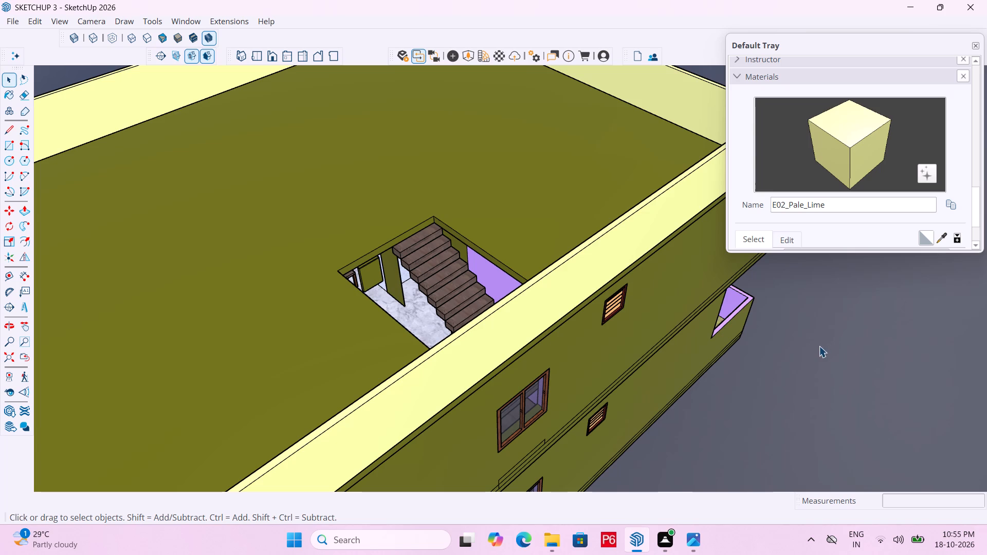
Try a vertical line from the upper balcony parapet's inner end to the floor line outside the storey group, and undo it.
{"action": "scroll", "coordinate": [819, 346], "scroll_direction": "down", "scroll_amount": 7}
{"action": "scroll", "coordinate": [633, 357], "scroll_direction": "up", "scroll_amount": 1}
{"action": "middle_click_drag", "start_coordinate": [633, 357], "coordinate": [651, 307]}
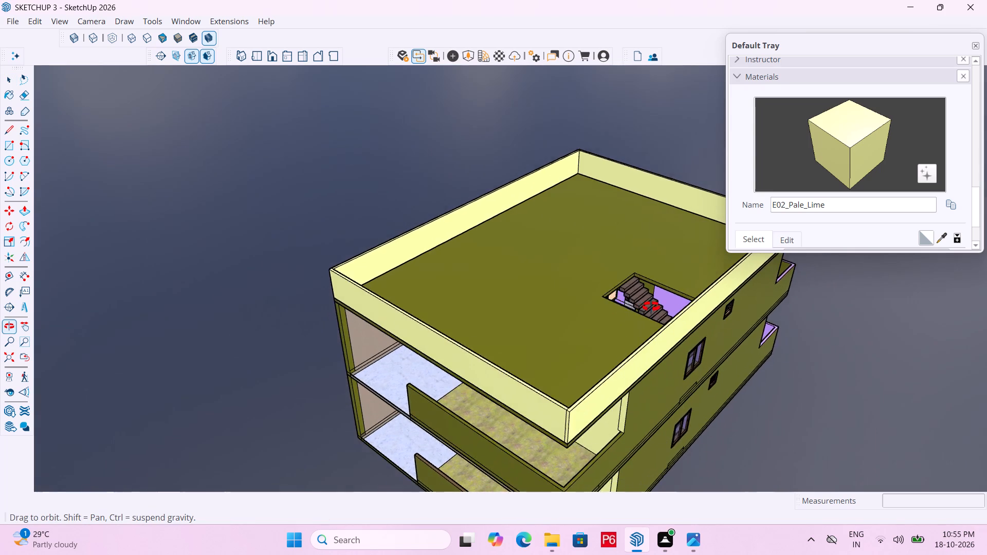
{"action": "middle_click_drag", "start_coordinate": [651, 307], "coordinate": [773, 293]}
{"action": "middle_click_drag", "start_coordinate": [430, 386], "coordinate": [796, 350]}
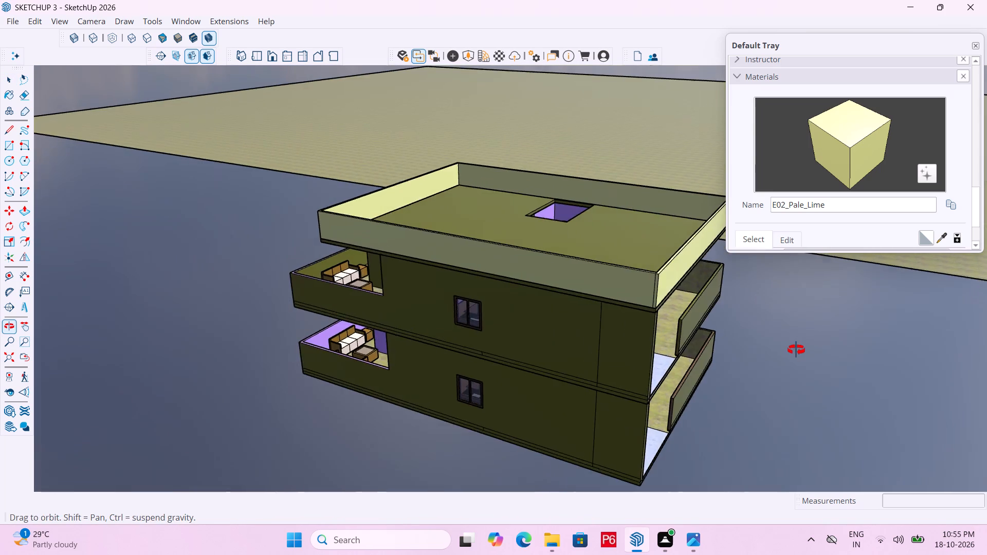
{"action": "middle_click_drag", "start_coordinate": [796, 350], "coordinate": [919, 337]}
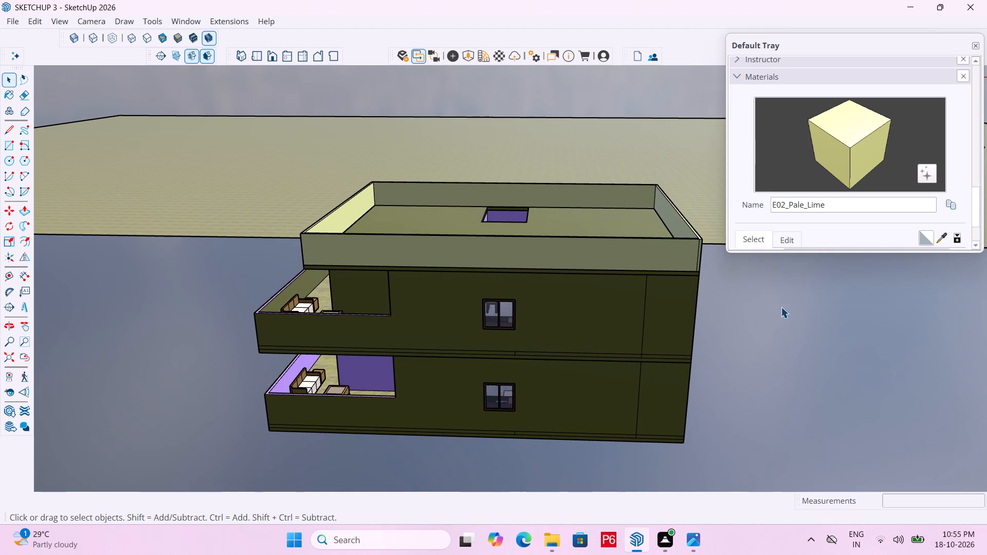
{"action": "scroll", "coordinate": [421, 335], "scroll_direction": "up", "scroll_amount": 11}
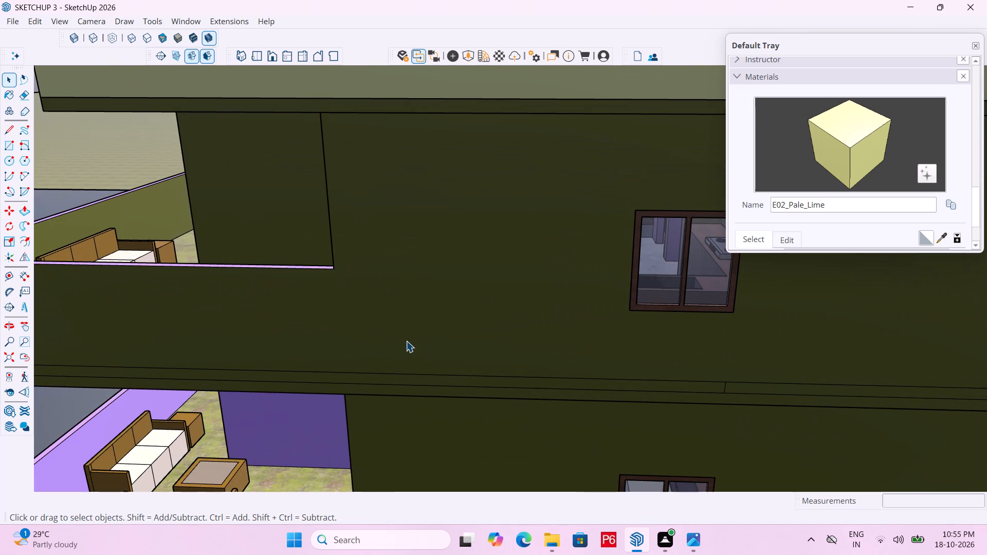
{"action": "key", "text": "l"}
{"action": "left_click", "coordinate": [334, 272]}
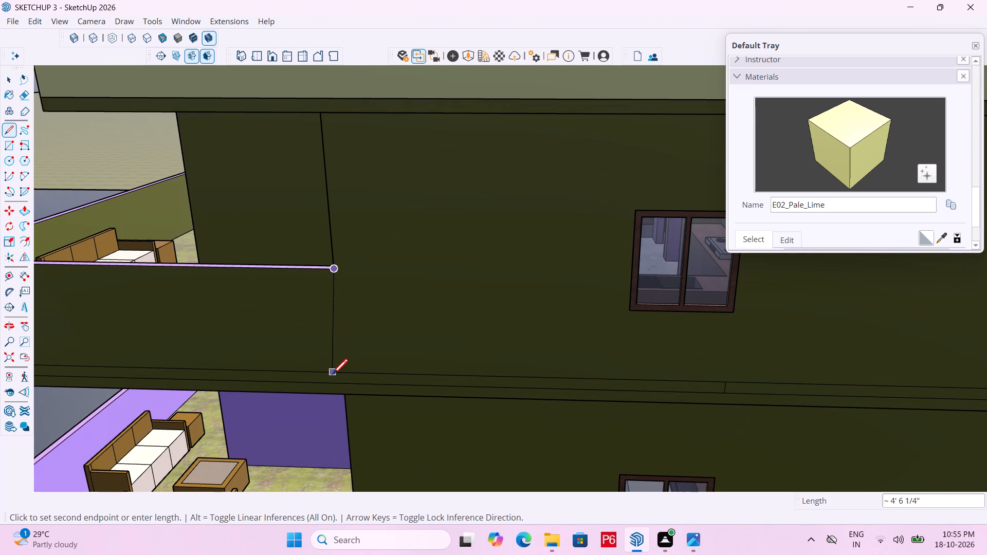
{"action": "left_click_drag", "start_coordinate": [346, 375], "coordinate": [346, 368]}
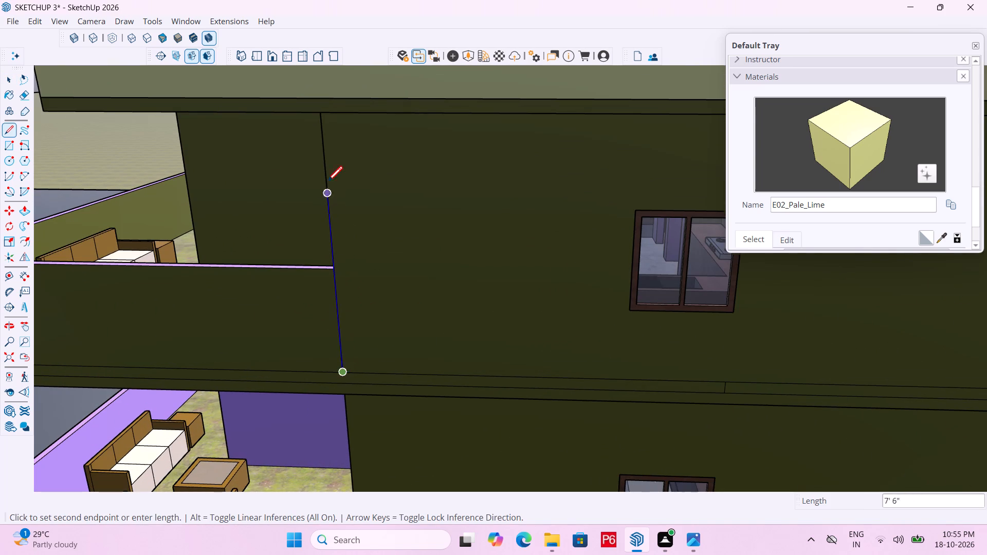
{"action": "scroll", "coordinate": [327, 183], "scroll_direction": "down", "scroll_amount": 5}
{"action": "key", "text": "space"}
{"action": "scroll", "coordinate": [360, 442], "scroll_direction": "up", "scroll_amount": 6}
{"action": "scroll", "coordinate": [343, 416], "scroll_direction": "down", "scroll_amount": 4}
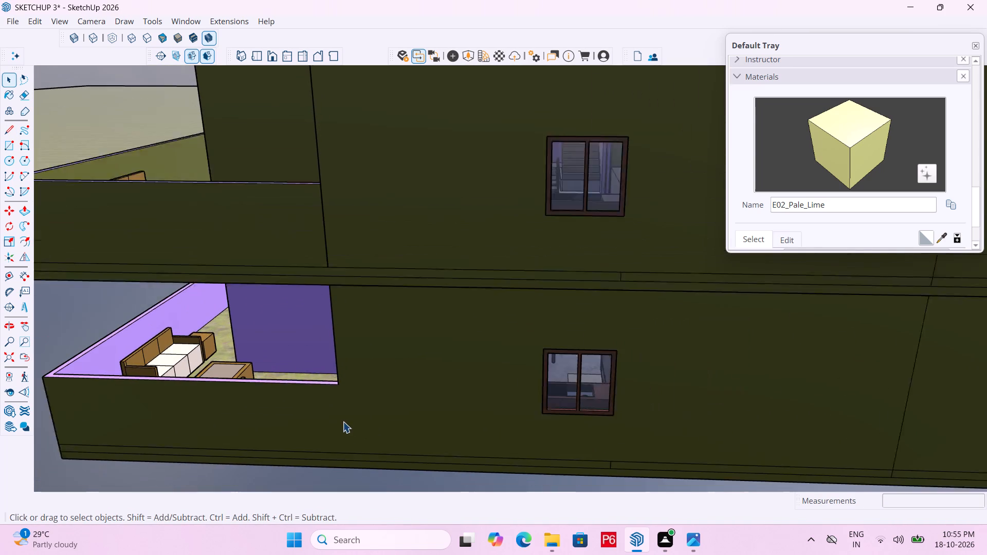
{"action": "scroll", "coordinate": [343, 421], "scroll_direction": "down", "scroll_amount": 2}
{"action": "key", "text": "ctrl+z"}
Open the upper storey group for editing and draw a 4' 6" vertical line from the balcony parapet's inner end to the floor line.
{"action": "double_click", "coordinate": [378, 238]}
{"action": "left_click", "coordinate": [355, 228]}
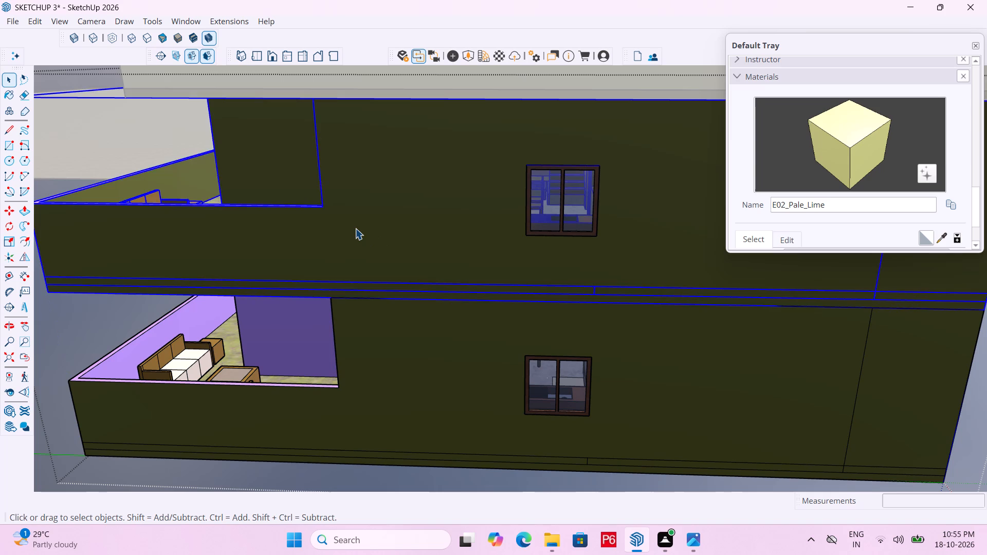
{"action": "double_click", "coordinate": [339, 228]}
{"action": "left_click", "coordinate": [325, 225]}
{"action": "double_click", "coordinate": [325, 225]}
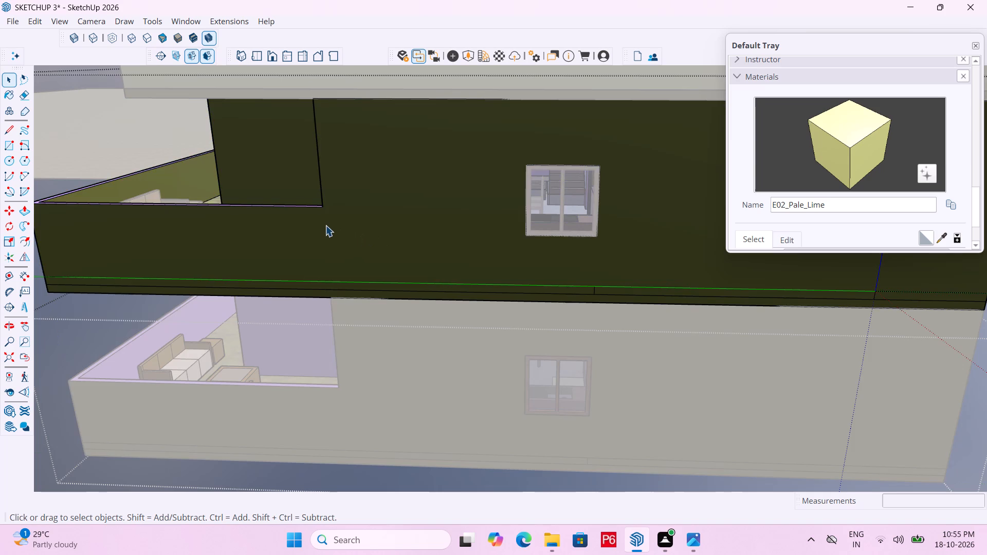
{"action": "key", "text": "l"}
{"action": "left_click", "coordinate": [324, 204]}
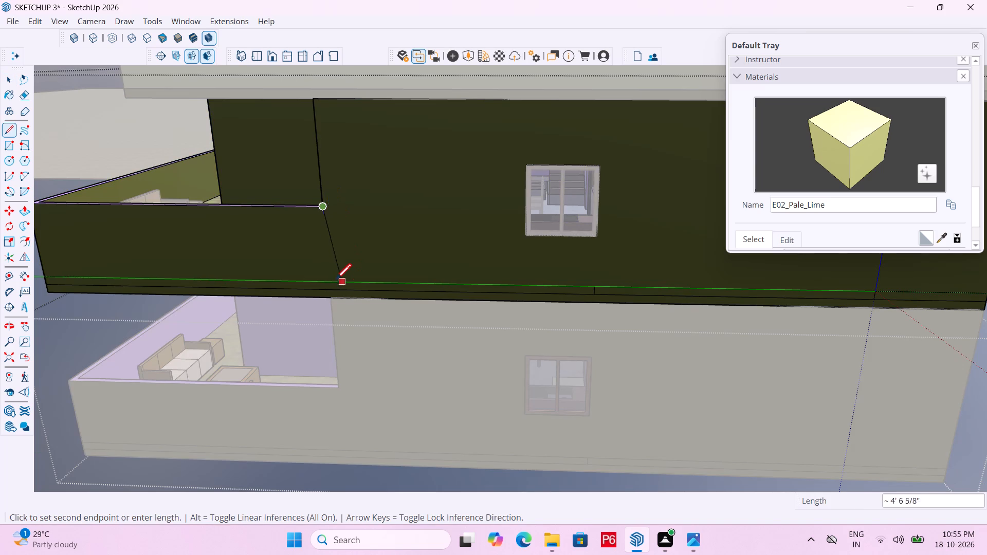
{"action": "left_click", "coordinate": [325, 279]}
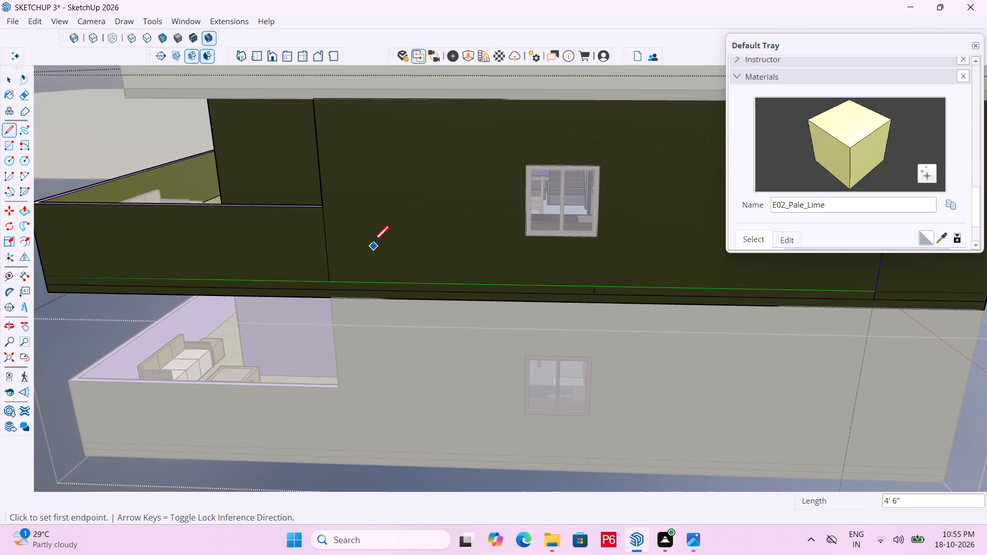
Sample E02_Pale_Lime from the upper storey's front wall and paint the long side wall around the window with it.
{"action": "scroll", "coordinate": [248, 284], "scroll_direction": "down", "scroll_amount": 7}
{"action": "middle_click_drag", "start_coordinate": [567, 262], "coordinate": [382, 275]}
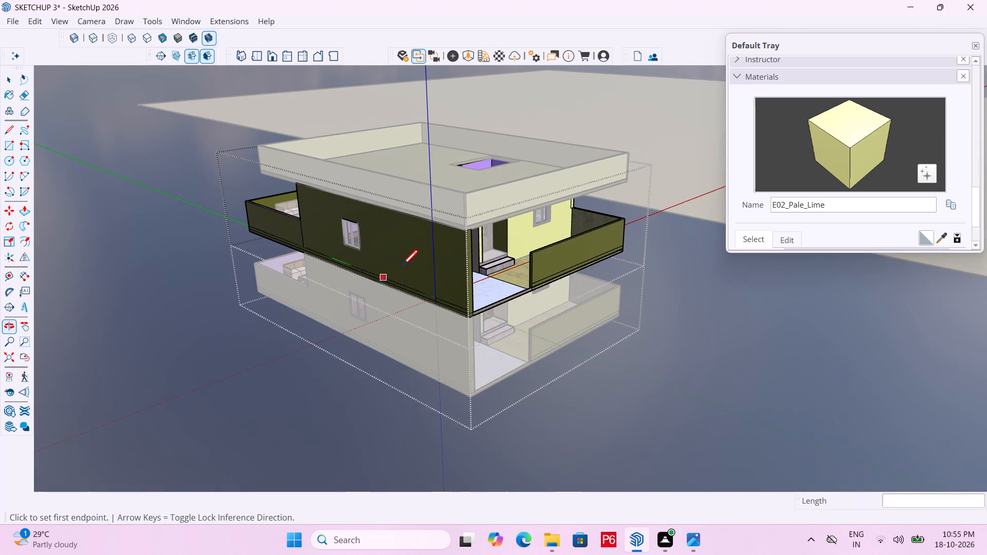
{"action": "scroll", "coordinate": [498, 243], "scroll_direction": "up", "scroll_amount": 1}
{"action": "key", "text": "space"}
{"action": "left_click", "coordinate": [943, 239]}
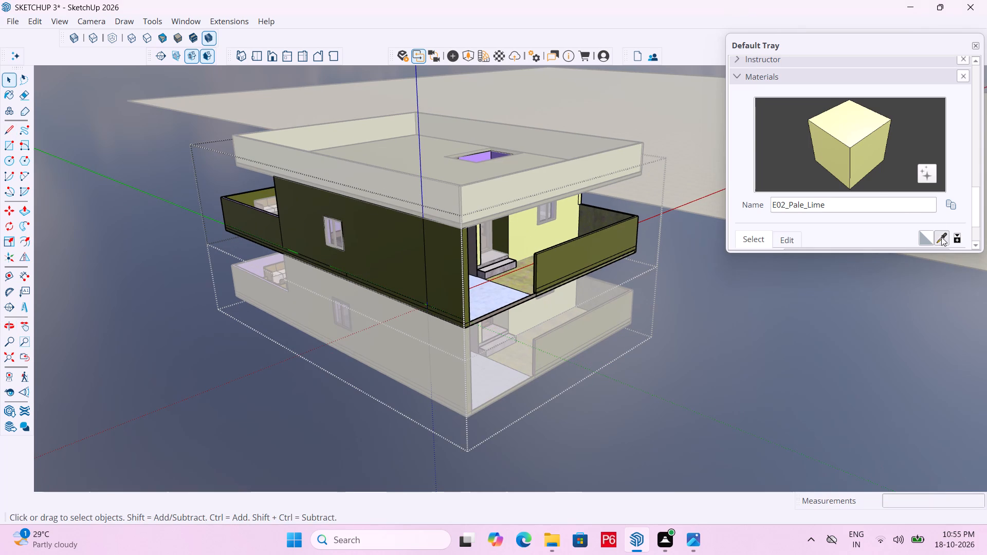
{"action": "left_click", "coordinate": [528, 241]}
{"action": "scroll", "coordinate": [373, 246], "scroll_direction": "up", "scroll_amount": 4}
{"action": "left_click", "coordinate": [385, 239]}
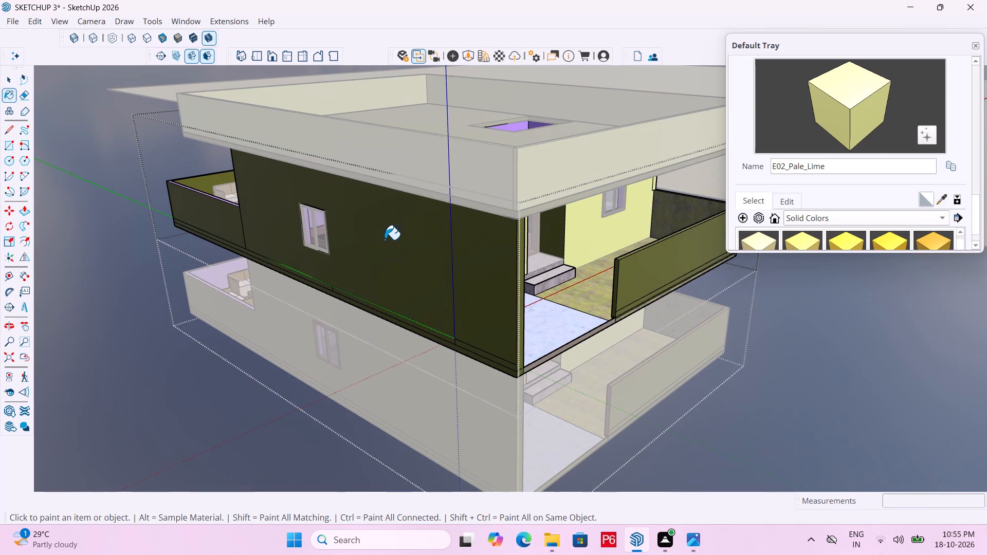
Leave the upper storey group and open the lower storey group for editing.
{"action": "scroll", "coordinate": [438, 266], "scroll_direction": "down", "scroll_amount": 4}
{"action": "scroll", "coordinate": [463, 282], "scroll_direction": "up", "scroll_amount": 5}
{"action": "key", "text": "space"}
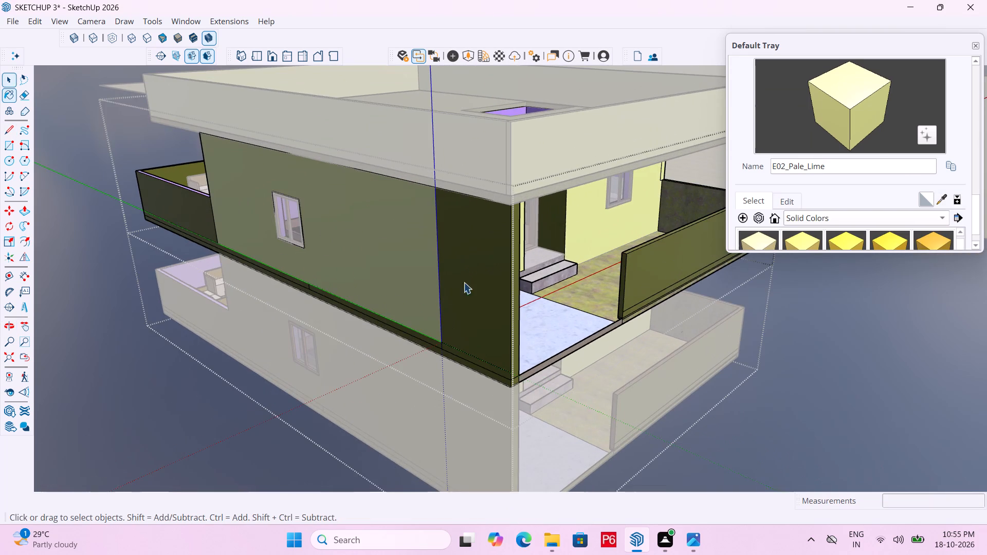
{"action": "scroll", "coordinate": [444, 286], "scroll_direction": "down", "scroll_amount": 4}
{"action": "double_click", "coordinate": [756, 300]}
{"action": "triple_click", "coordinate": [780, 310]}
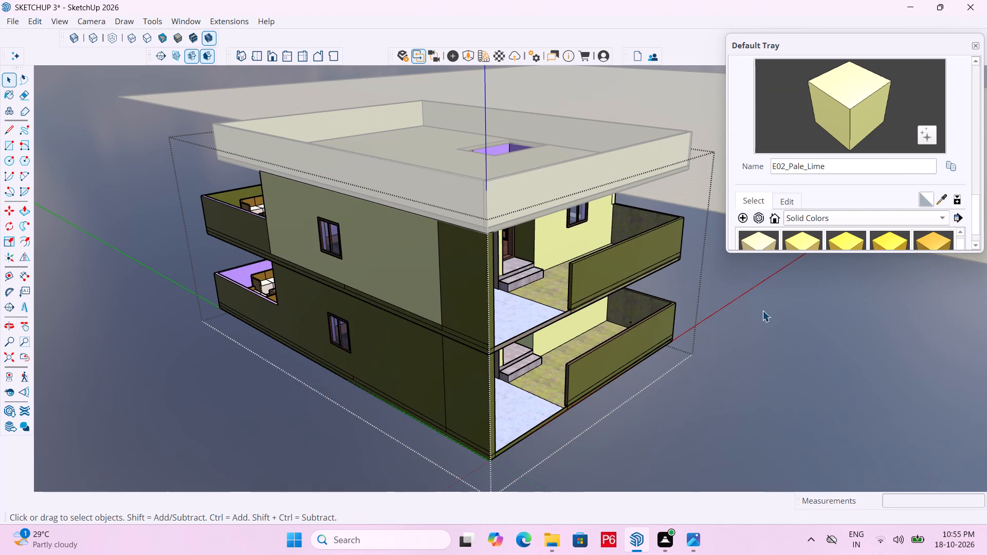
{"action": "scroll", "coordinate": [417, 358], "scroll_direction": "up", "scroll_amount": 4}
{"action": "left_click", "coordinate": [422, 350]}
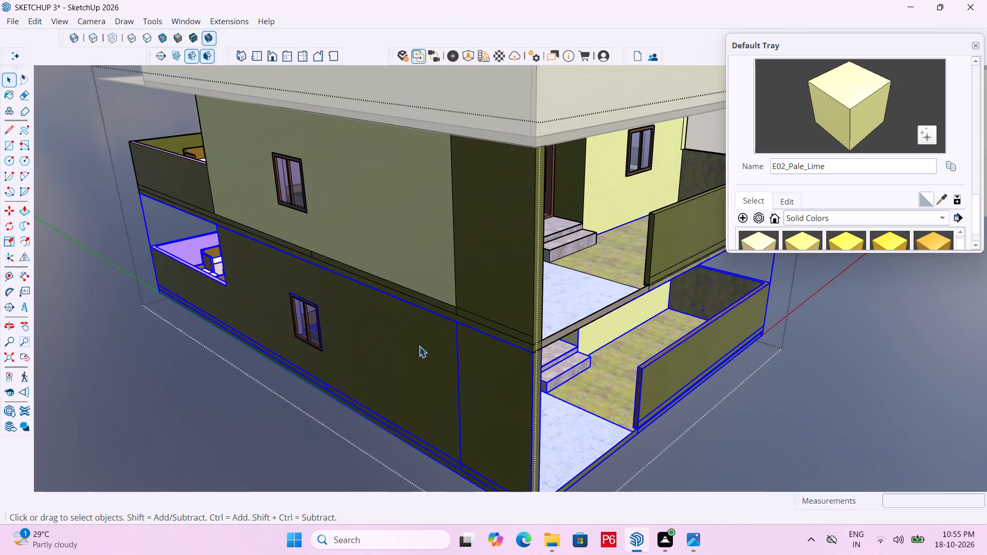
{"action": "double_click", "coordinate": [404, 340]}
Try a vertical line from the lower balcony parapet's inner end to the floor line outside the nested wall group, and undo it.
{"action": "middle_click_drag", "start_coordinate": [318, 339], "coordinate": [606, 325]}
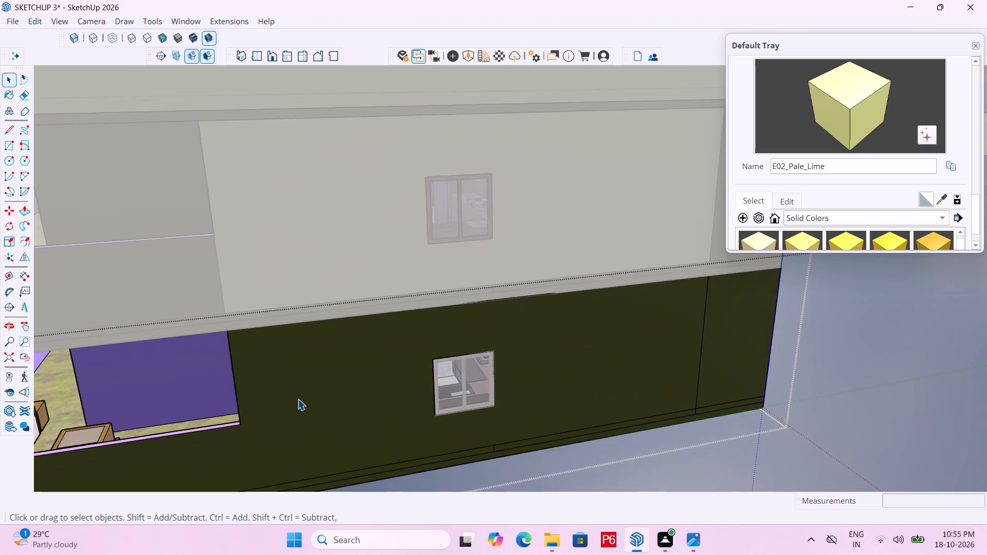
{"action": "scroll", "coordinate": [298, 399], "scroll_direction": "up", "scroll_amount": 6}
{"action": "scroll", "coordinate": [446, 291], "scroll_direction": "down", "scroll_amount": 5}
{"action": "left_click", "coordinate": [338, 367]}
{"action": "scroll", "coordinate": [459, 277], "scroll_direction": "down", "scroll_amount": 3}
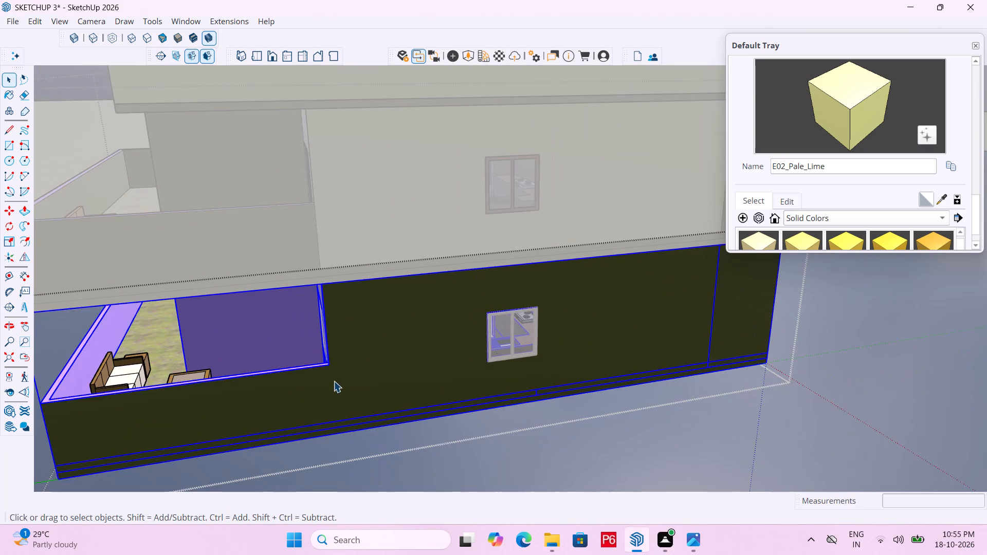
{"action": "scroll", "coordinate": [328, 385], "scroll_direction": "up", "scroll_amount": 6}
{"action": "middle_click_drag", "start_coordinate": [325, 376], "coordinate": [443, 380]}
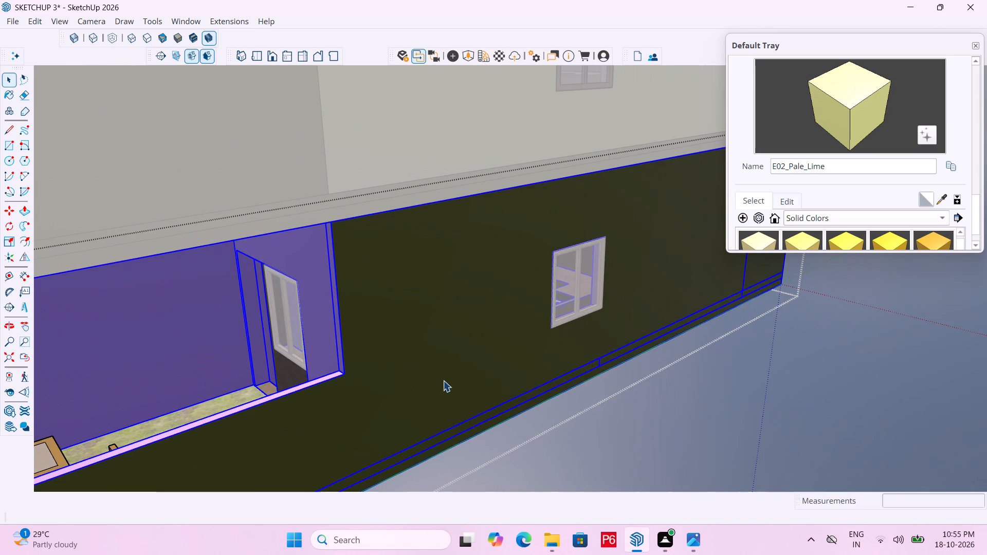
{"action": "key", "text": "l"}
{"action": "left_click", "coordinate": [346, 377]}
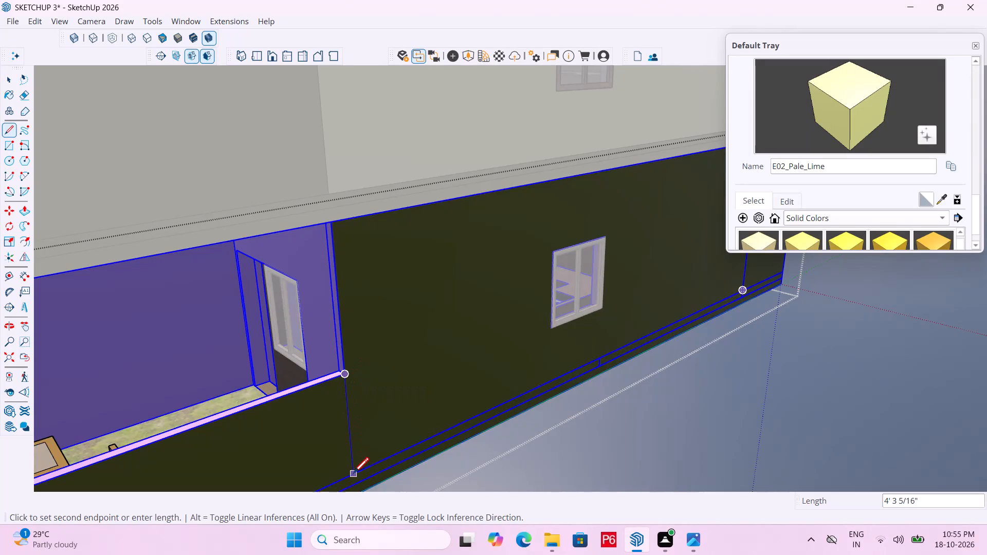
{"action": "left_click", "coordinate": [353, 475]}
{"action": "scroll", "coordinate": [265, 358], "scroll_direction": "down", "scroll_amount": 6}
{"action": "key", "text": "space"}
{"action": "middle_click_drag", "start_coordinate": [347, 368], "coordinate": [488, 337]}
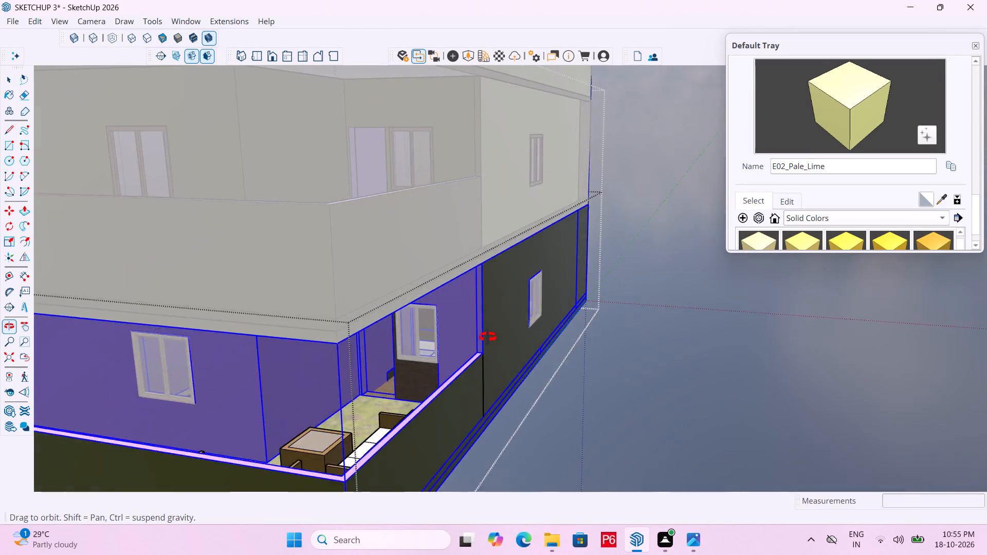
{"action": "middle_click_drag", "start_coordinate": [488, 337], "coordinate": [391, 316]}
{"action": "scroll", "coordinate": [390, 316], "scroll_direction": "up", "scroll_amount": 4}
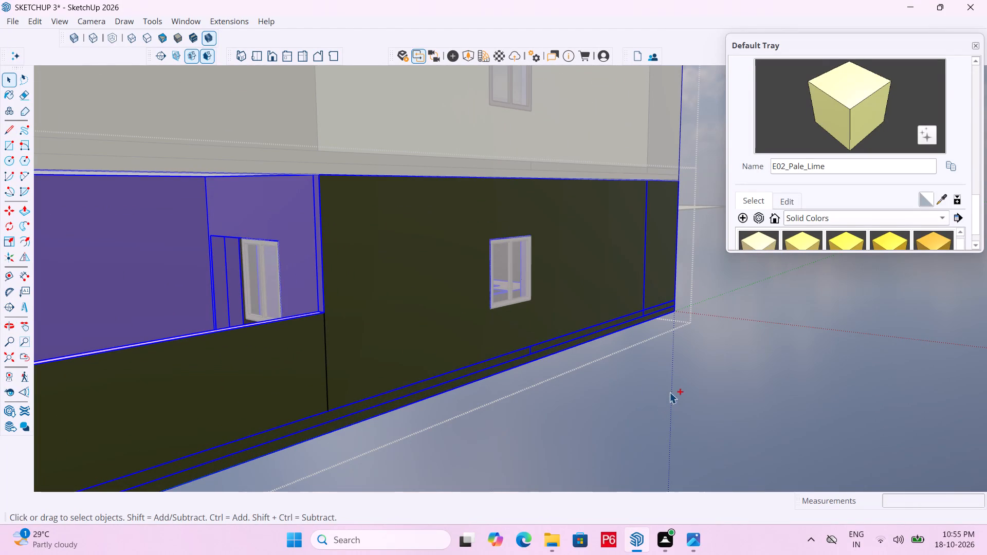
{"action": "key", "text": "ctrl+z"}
Open the lower storey's wall group and draw a vertical line about 4' 6" from the balcony parapet's inner end to the floor line.
{"action": "left_click", "coordinate": [700, 381]}
{"action": "double_click", "coordinate": [409, 304]}
{"action": "double_click", "coordinate": [394, 285]}
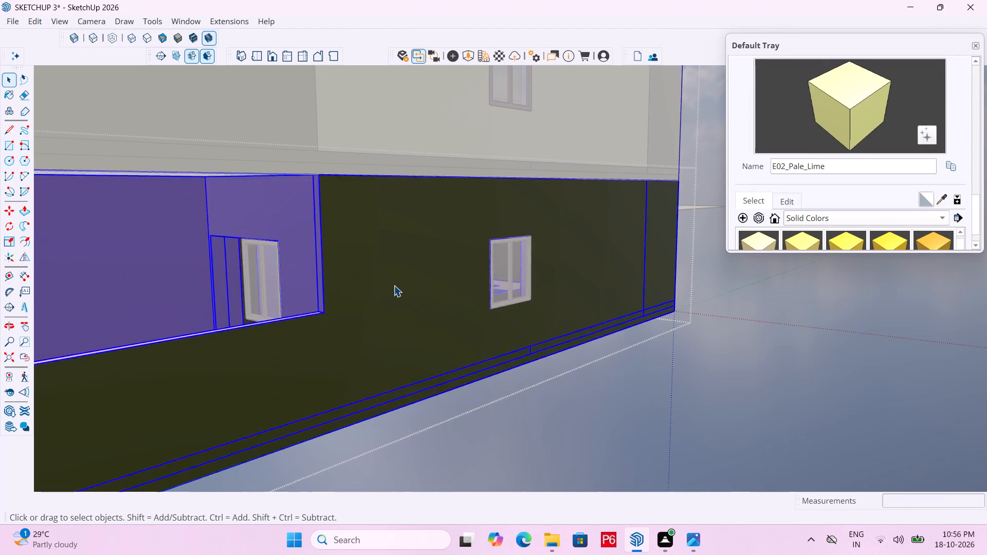
{"action": "left_click", "coordinate": [389, 282]}
{"action": "left_click", "coordinate": [367, 277]}
{"action": "left_click", "coordinate": [336, 340]}
{"action": "scroll", "coordinate": [316, 354], "scroll_direction": "up", "scroll_amount": 1}
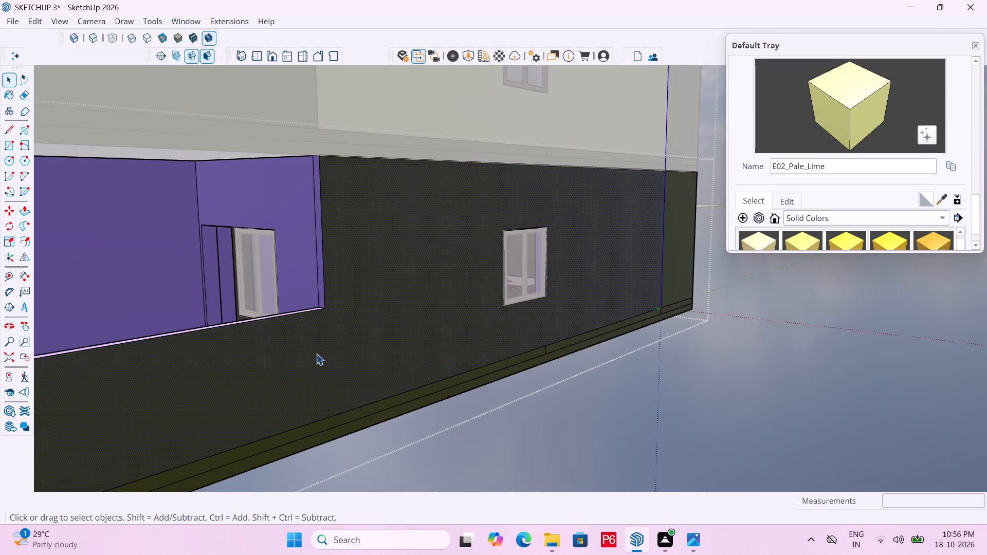
{"action": "scroll", "coordinate": [316, 354], "scroll_direction": "up", "scroll_amount": 4}
{"action": "key", "text": "l"}
{"action": "left_click", "coordinate": [330, 286]}
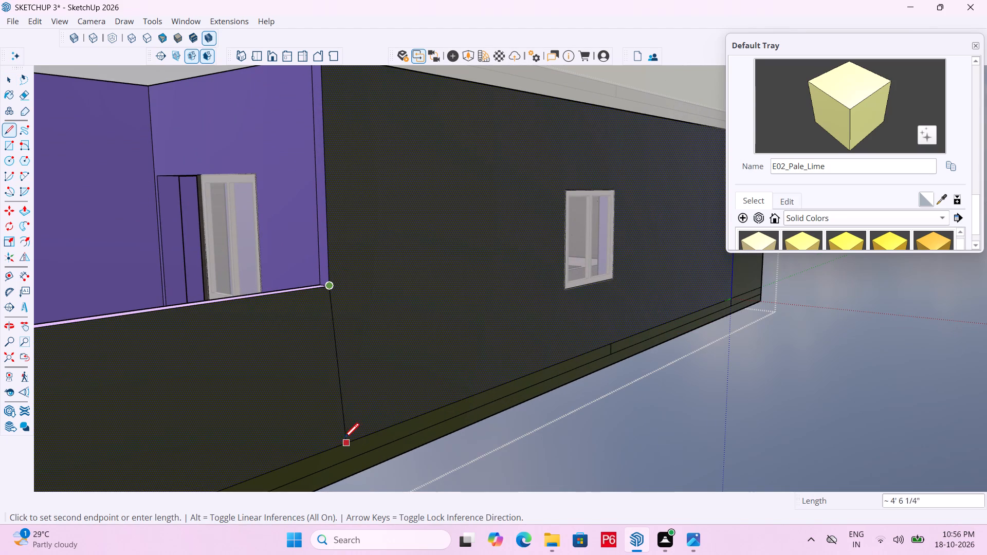
{"action": "left_click", "coordinate": [332, 446]}
{"action": "key", "text": "space"}
{"action": "scroll", "coordinate": [245, 375], "scroll_direction": "down", "scroll_amount": 6}
Sample E02_Pale_Lime from the lower storey's front wall, paint the long side wall around the window with it, and leave the group.
{"action": "middle_click_drag", "start_coordinate": [631, 320], "coordinate": [206, 373]}
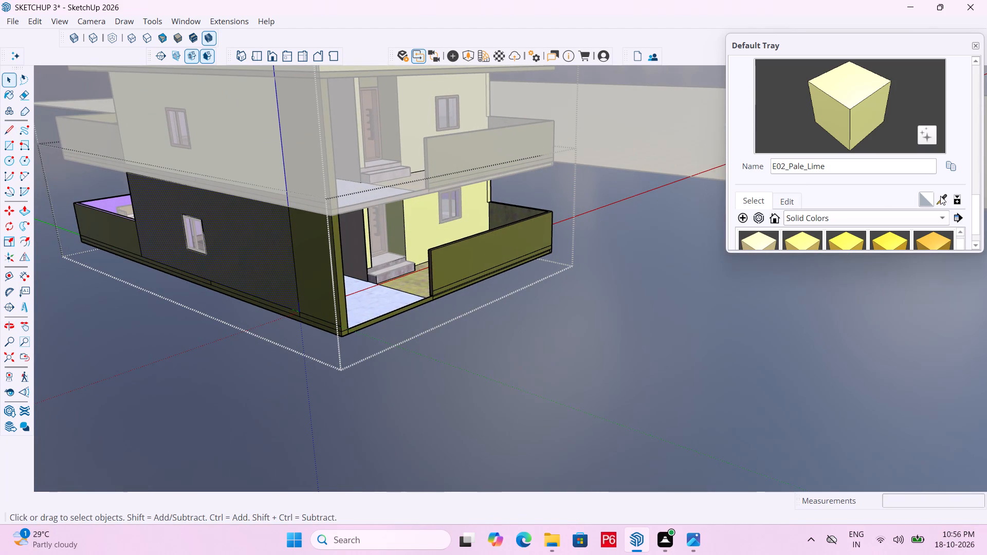
{"action": "left_click", "coordinate": [940, 196]}
{"action": "left_click", "coordinate": [413, 222]}
{"action": "middle_click_drag", "start_coordinate": [114, 269], "coordinate": [290, 269]}
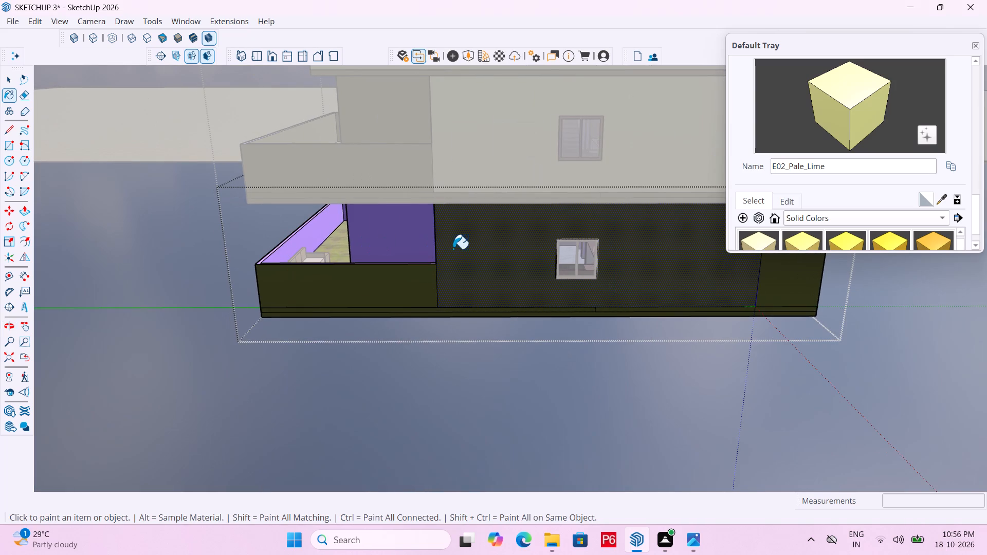
{"action": "left_click", "coordinate": [464, 246]}
{"action": "scroll", "coordinate": [423, 293], "scroll_direction": "down", "scroll_amount": 5}
{"action": "key", "text": "space"}
{"action": "double_click", "coordinate": [765, 330]}
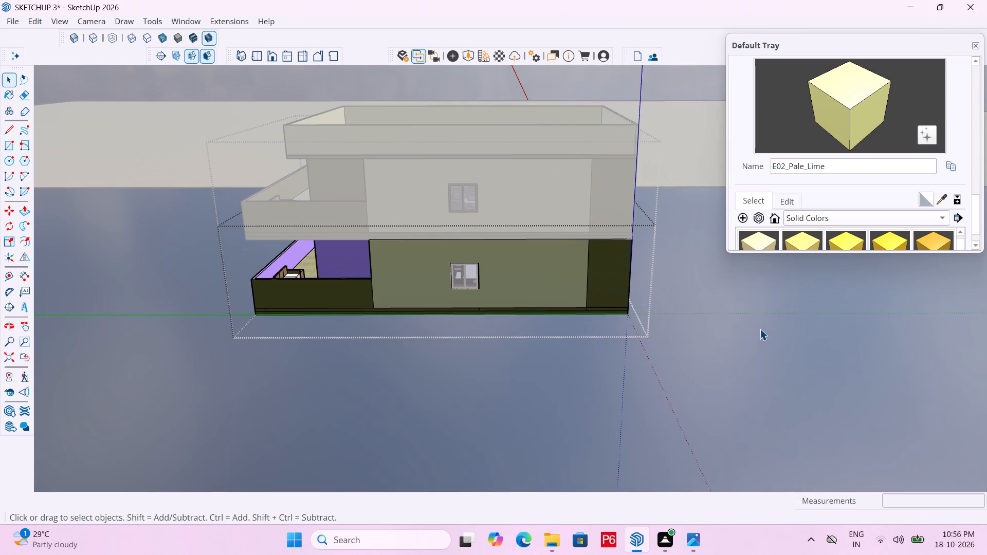
{"action": "left_click", "coordinate": [760, 328]}
{"action": "left_click", "coordinate": [757, 325]}
{"action": "left_click", "coordinate": [754, 324]}
{"action": "left_click", "coordinate": [709, 314]}
Save the model.
{"action": "middle_click_drag", "start_coordinate": [703, 323], "coordinate": [515, 328]}
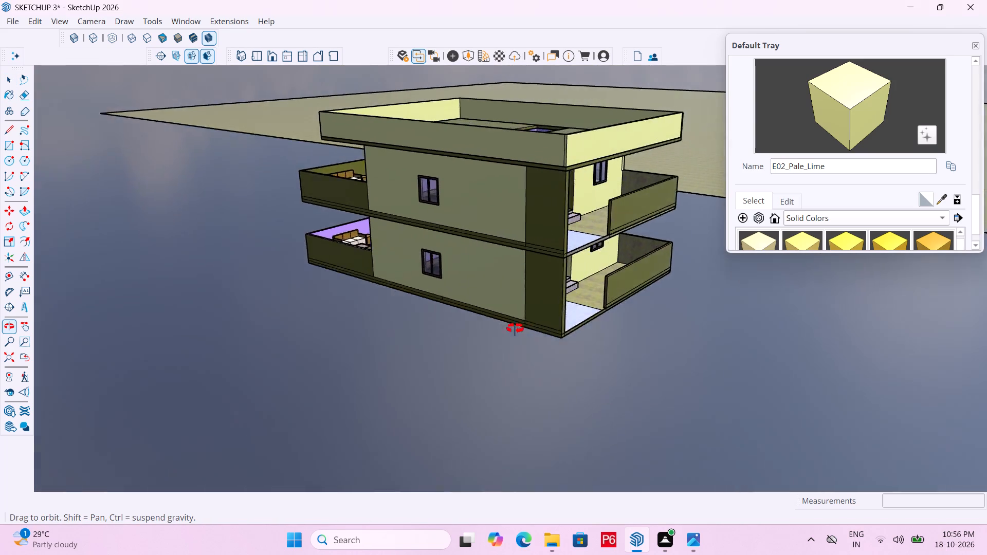
{"action": "middle_click_drag", "start_coordinate": [515, 328], "coordinate": [418, 324]}
{"action": "middle_click_drag", "start_coordinate": [721, 322], "coordinate": [421, 322], "text": "ctrl"}
{"action": "key", "text": "ctrl+s"}
{"action": "key", "text": "ctrl+s"}
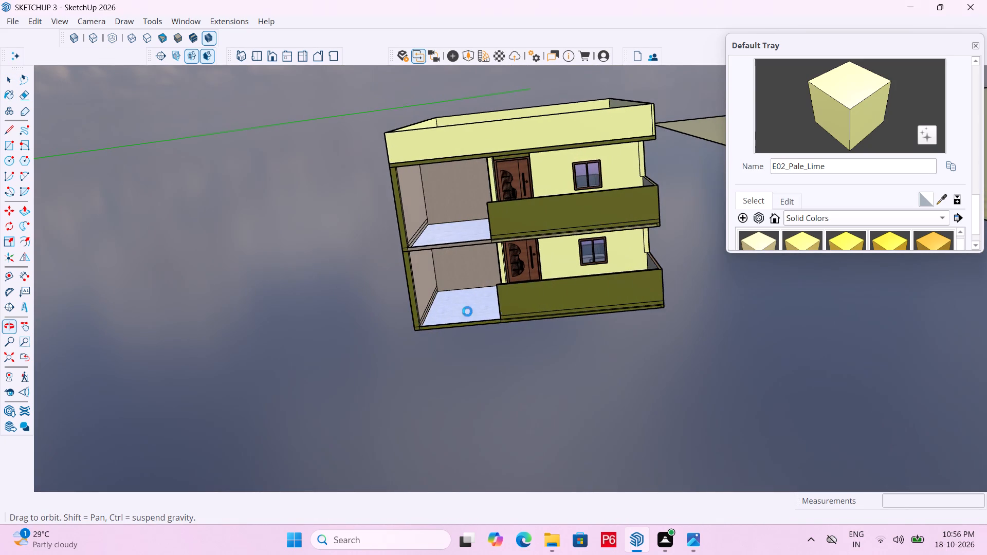
{"action": "key", "text": "ctrl+s"}
Open the upper storey's wall group and split the vented side wall with a 4' 6" vertical line from the front balcony parapet's inner end.
{"action": "scroll", "coordinate": [656, 311], "scroll_direction": "down", "scroll_amount": 1}
{"action": "middle_click_drag", "start_coordinate": [655, 312], "coordinate": [452, 335]}
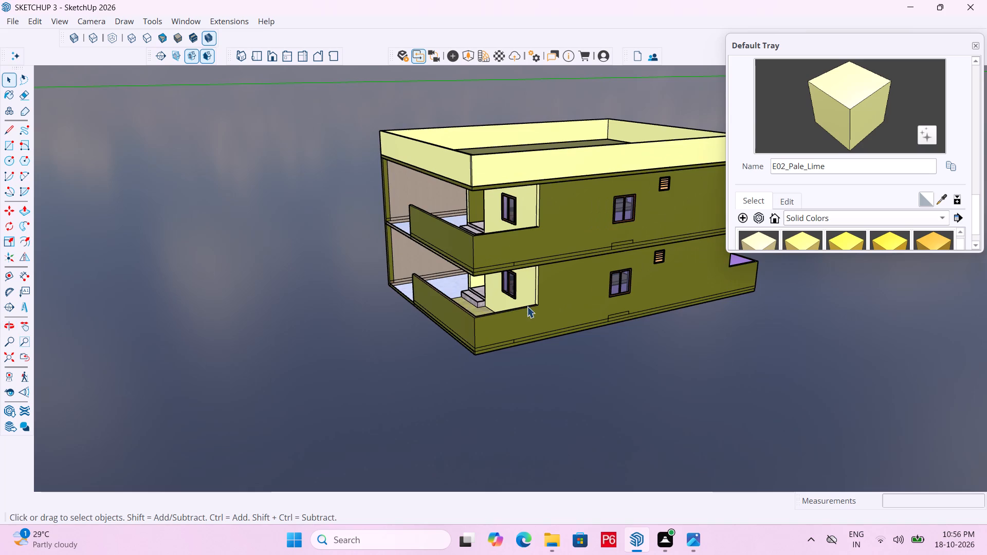
{"action": "scroll", "coordinate": [615, 210], "scroll_direction": "up", "scroll_amount": 5}
{"action": "key", "text": "l"}
{"action": "scroll", "coordinate": [485, 238], "scroll_direction": "up", "scroll_amount": 4}
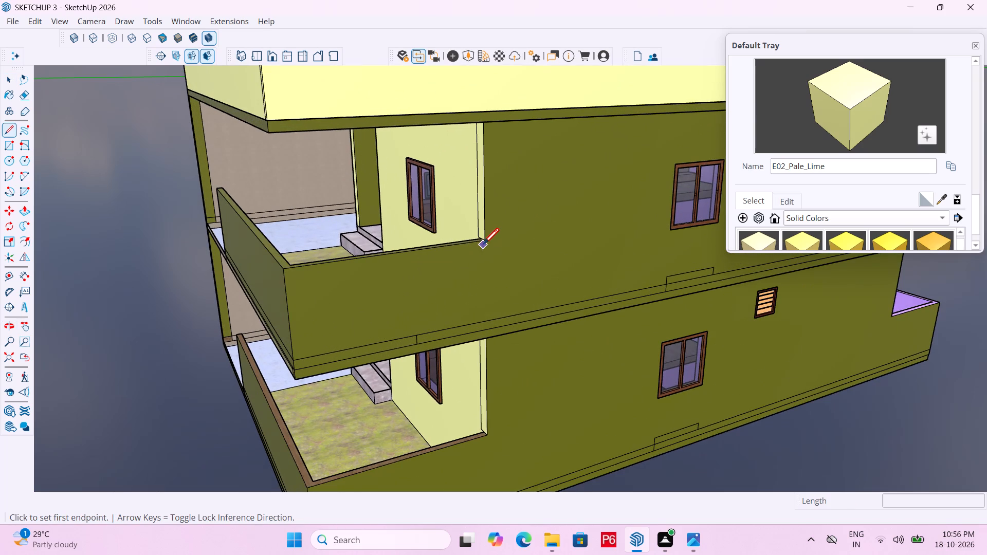
{"action": "key", "text": "space"}
{"action": "double_click", "coordinate": [483, 246]}
{"action": "double_click", "coordinate": [483, 246]}
{"action": "double_click", "coordinate": [502, 241]}
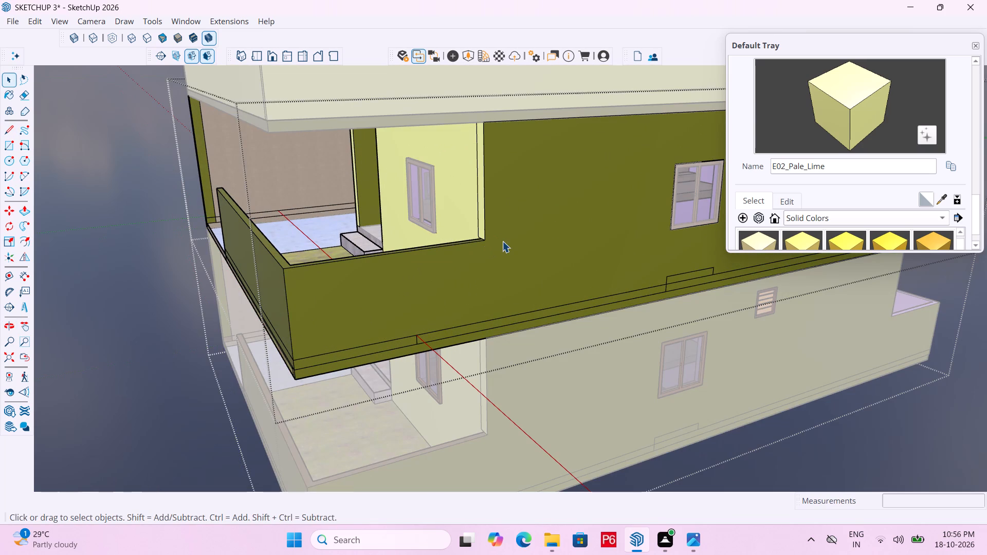
{"action": "double_click", "coordinate": [474, 261]}
{"action": "double_click", "coordinate": [465, 263]}
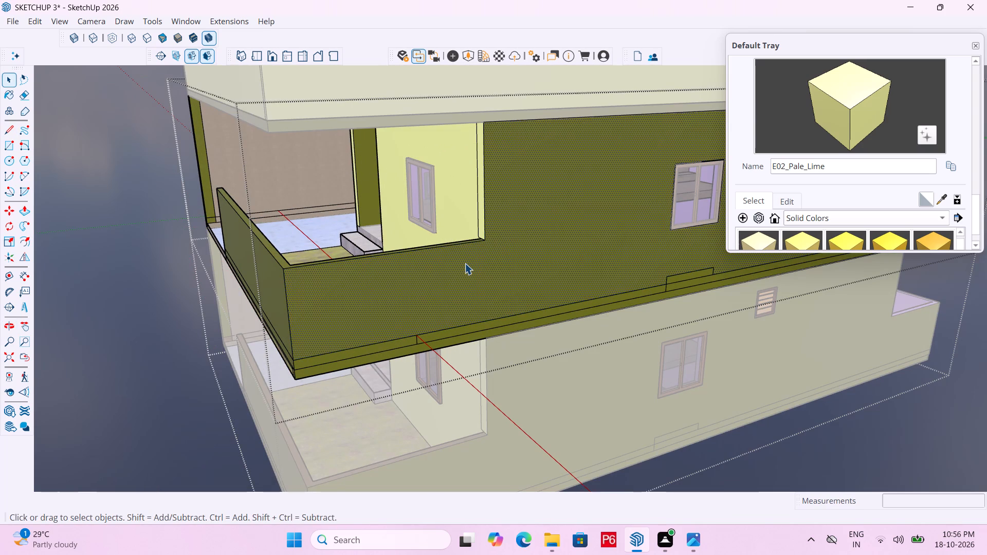
{"action": "key", "text": "l"}
{"action": "left_click", "coordinate": [486, 239]}
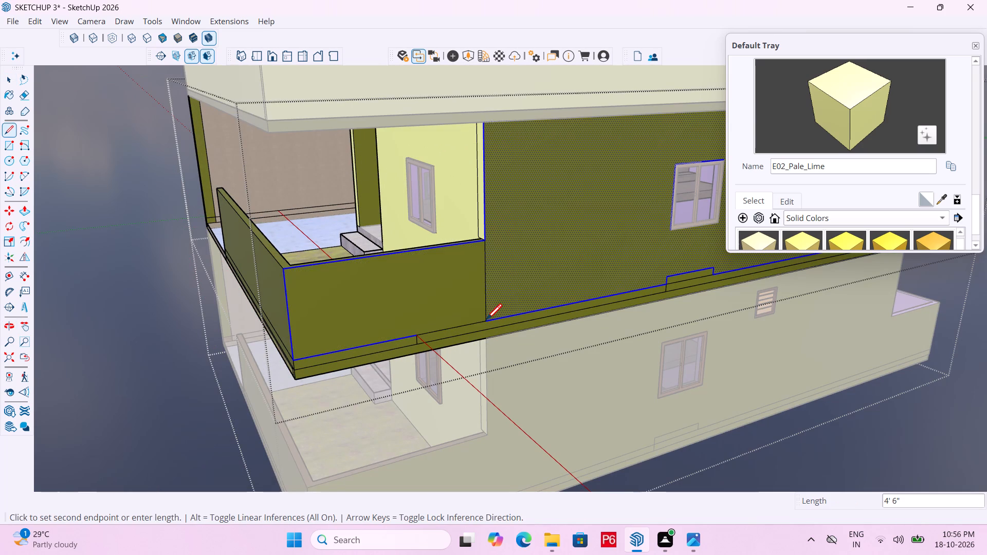
{"action": "left_click", "coordinate": [486, 321]}
{"action": "scroll", "coordinate": [327, 327], "scroll_direction": "down", "scroll_amount": 9}
{"action": "key", "text": "space"}
Draw a 4' 6" vertical line from the rear balcony parapet's inner end to the floor line on the same upper wall.
{"action": "scroll", "coordinate": [703, 252], "scroll_direction": "up", "scroll_amount": 2}
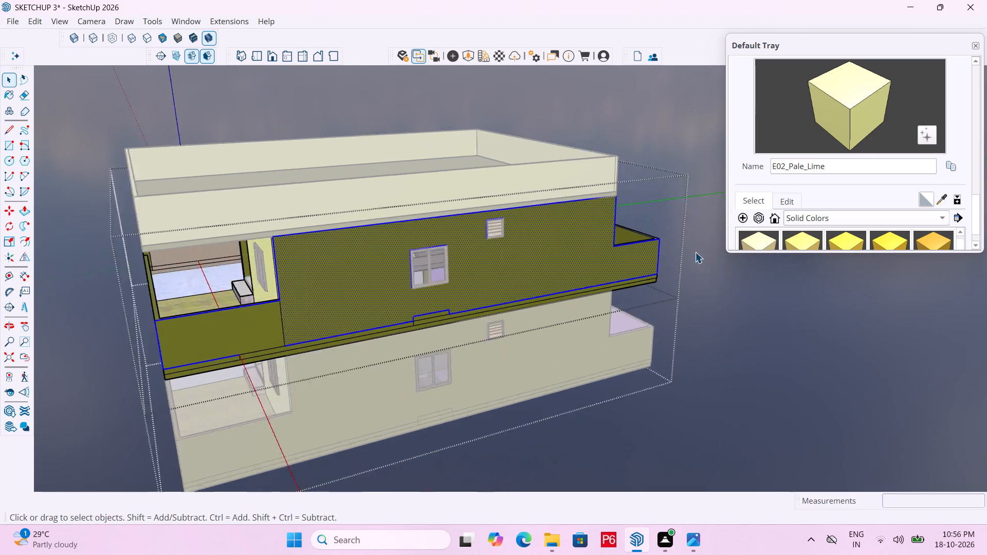
{"action": "scroll", "coordinate": [695, 252], "scroll_direction": "up", "scroll_amount": 7}
{"action": "key", "text": "l"}
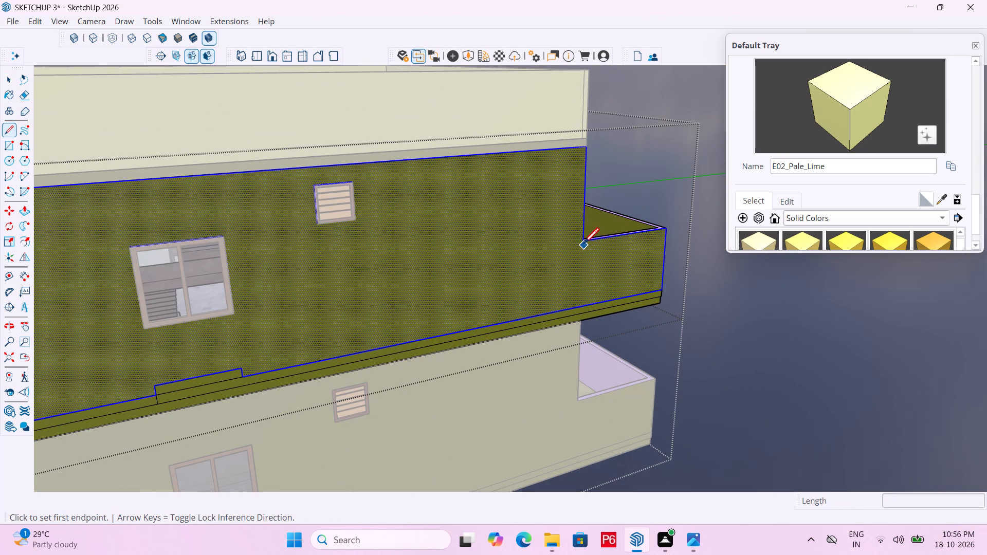
{"action": "left_click", "coordinate": [584, 240]}
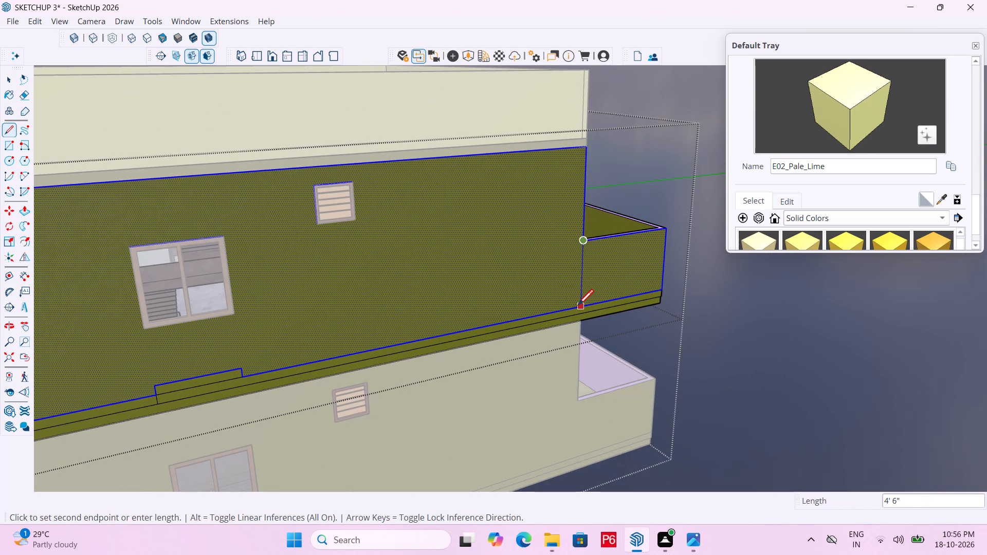
{"action": "left_click", "coordinate": [578, 307]}
{"action": "scroll", "coordinate": [578, 223], "scroll_direction": "down", "scroll_amount": 5}
{"action": "scroll", "coordinate": [588, 349], "scroll_direction": "up", "scroll_amount": 5}
{"action": "key", "text": "space"}
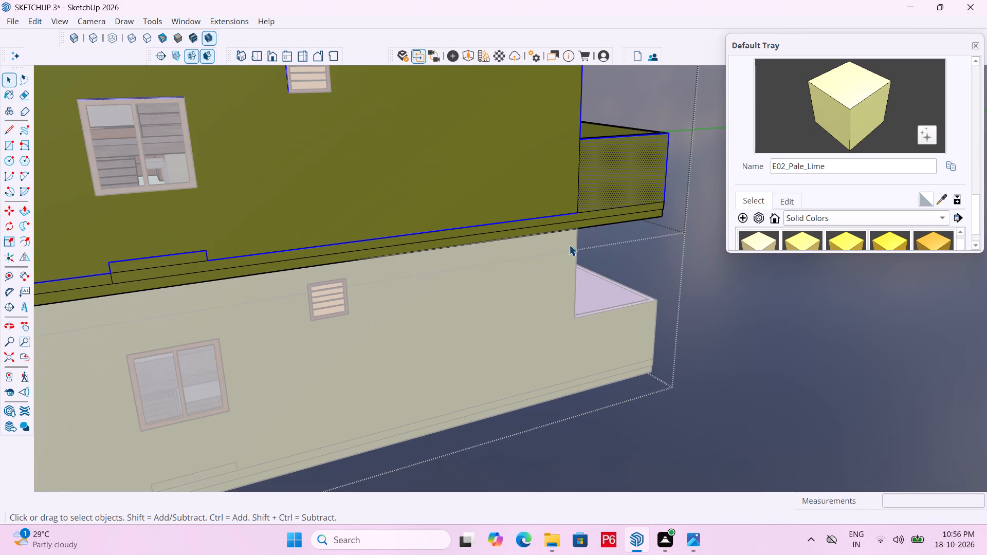
Sample E02_Pale_Lime from the roof parapet, paint the upper side wall around the window and vent, and leave the wall group.
{"action": "scroll", "coordinate": [569, 245], "scroll_direction": "down", "scroll_amount": 3}
{"action": "scroll", "coordinate": [876, 227], "scroll_direction": "down", "scroll_amount": 4}
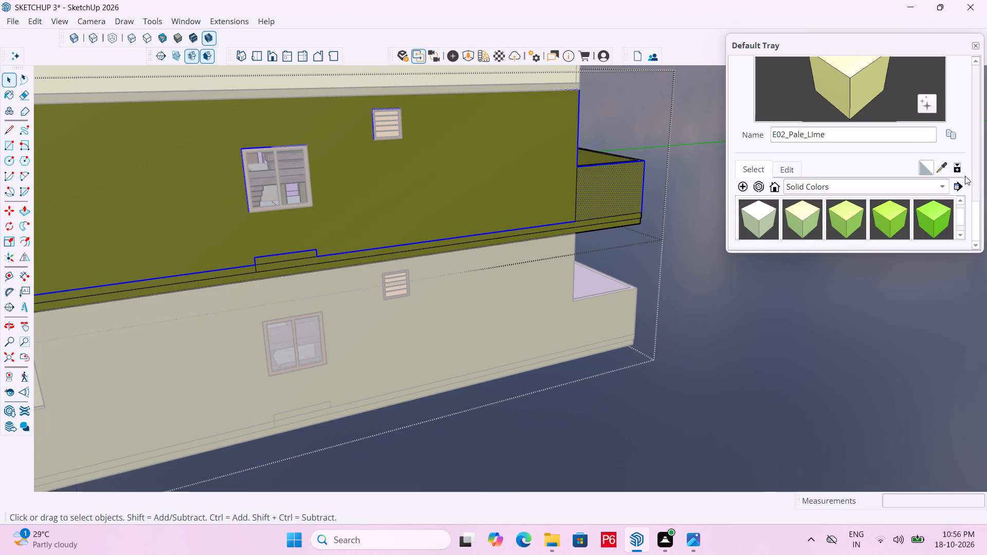
{"action": "left_click", "coordinate": [941, 170]}
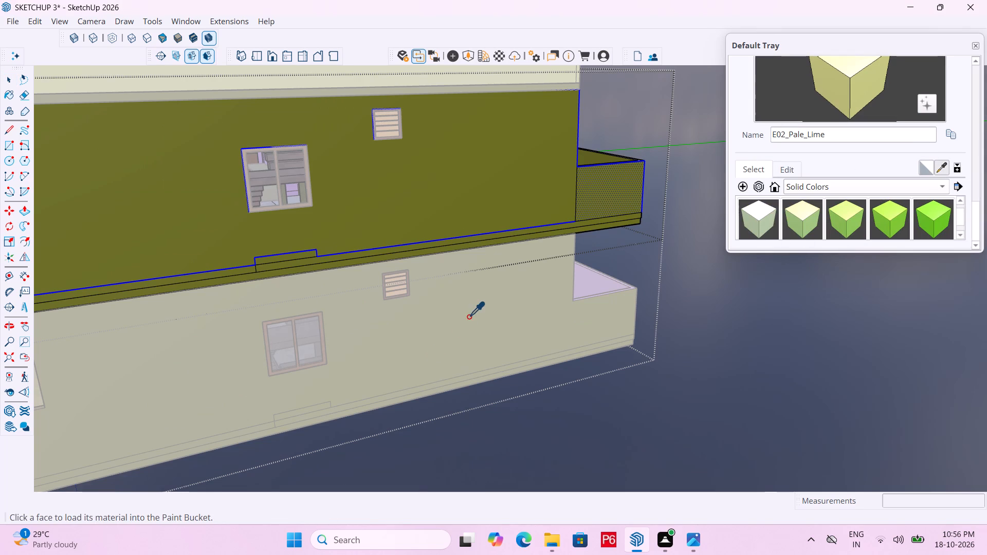
{"action": "scroll", "coordinate": [489, 376], "scroll_direction": "down", "scroll_amount": 4}
{"action": "left_click", "coordinate": [464, 160]}
{"action": "left_click", "coordinate": [470, 226]}
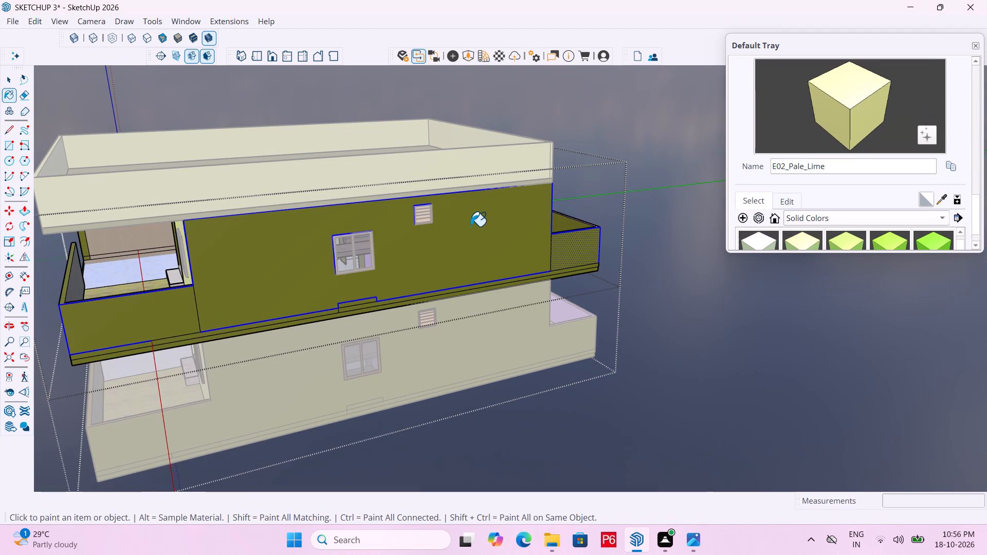
{"action": "scroll", "coordinate": [468, 200], "scroll_direction": "down", "scroll_amount": 4}
{"action": "key", "text": "space"}
{"action": "left_click", "coordinate": [624, 332]}
{"action": "double_click", "coordinate": [628, 336]}
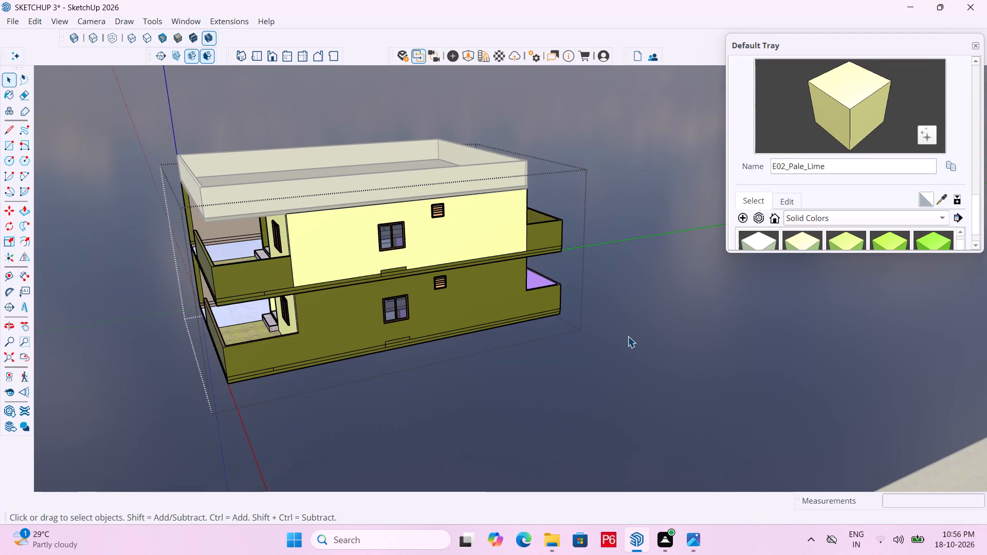
Open the lower storey's wall group and select the face of the vented side wall.
{"action": "middle_click_drag", "start_coordinate": [365, 314], "coordinate": [460, 290]}
{"action": "scroll", "coordinate": [393, 342], "scroll_direction": "up", "scroll_amount": 4}
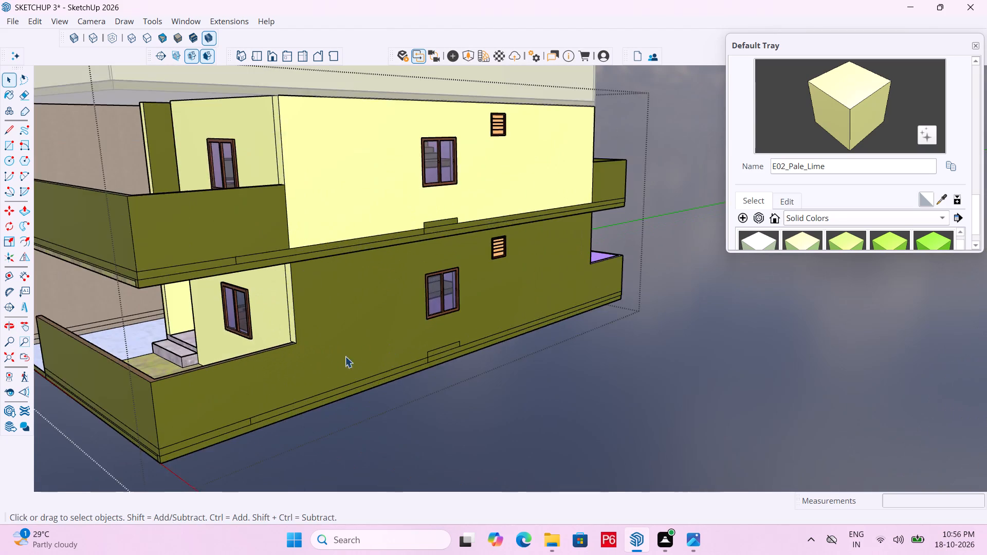
{"action": "scroll", "coordinate": [345, 356], "scroll_direction": "up", "scroll_amount": 4}
{"action": "left_click", "coordinate": [326, 366]}
{"action": "left_click", "coordinate": [330, 332]}
{"action": "double_click", "coordinate": [326, 331]}
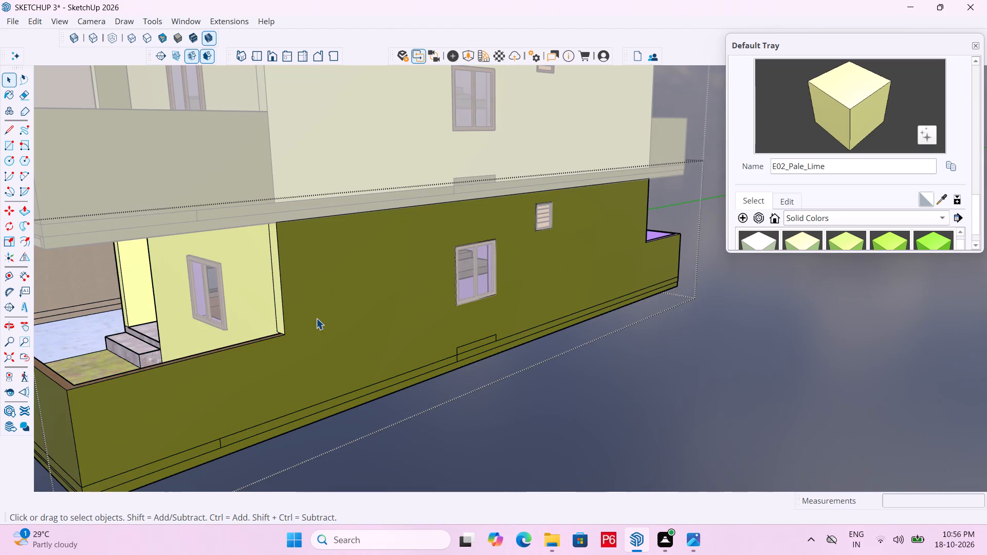
{"action": "left_click", "coordinate": [316, 318]}
{"action": "scroll", "coordinate": [290, 366], "scroll_direction": "up", "scroll_amount": 2}
{"action": "key", "text": "l"}
{"action": "scroll", "coordinate": [281, 360], "scroll_direction": "up", "scroll_amount": 4}
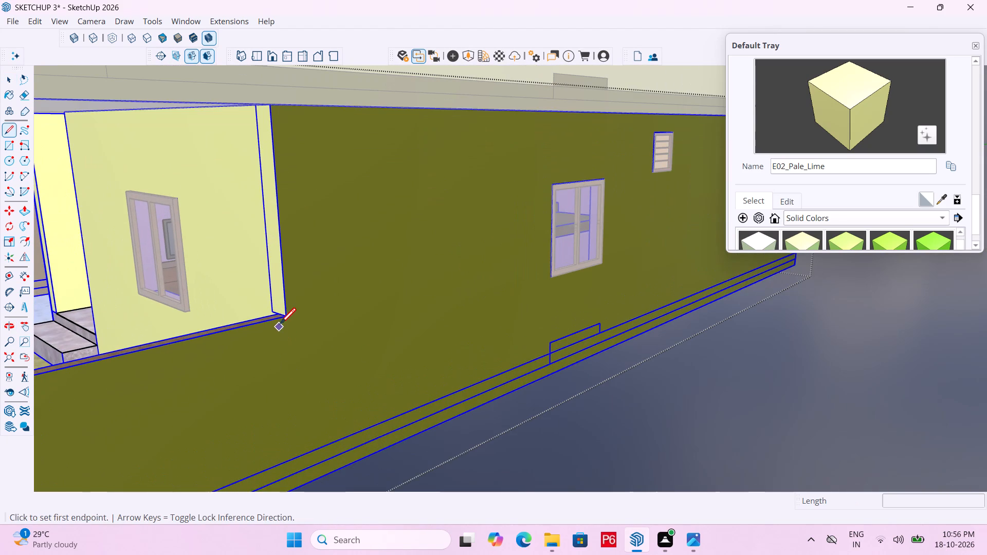
{"action": "left_click", "coordinate": [310, 325]}
{"action": "key", "text": "space"}
{"action": "double_click", "coordinate": [321, 331]}
{"action": "left_click", "coordinate": [314, 329]}
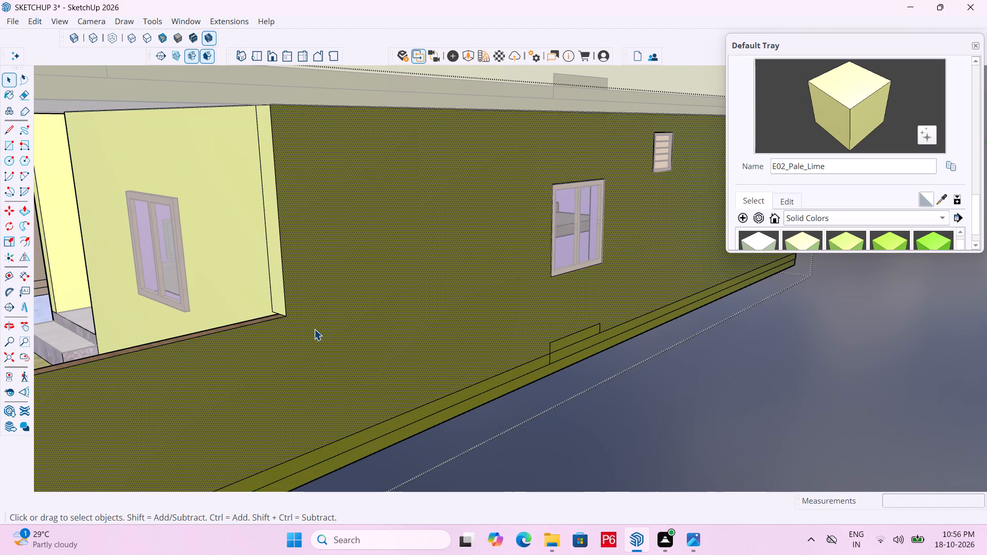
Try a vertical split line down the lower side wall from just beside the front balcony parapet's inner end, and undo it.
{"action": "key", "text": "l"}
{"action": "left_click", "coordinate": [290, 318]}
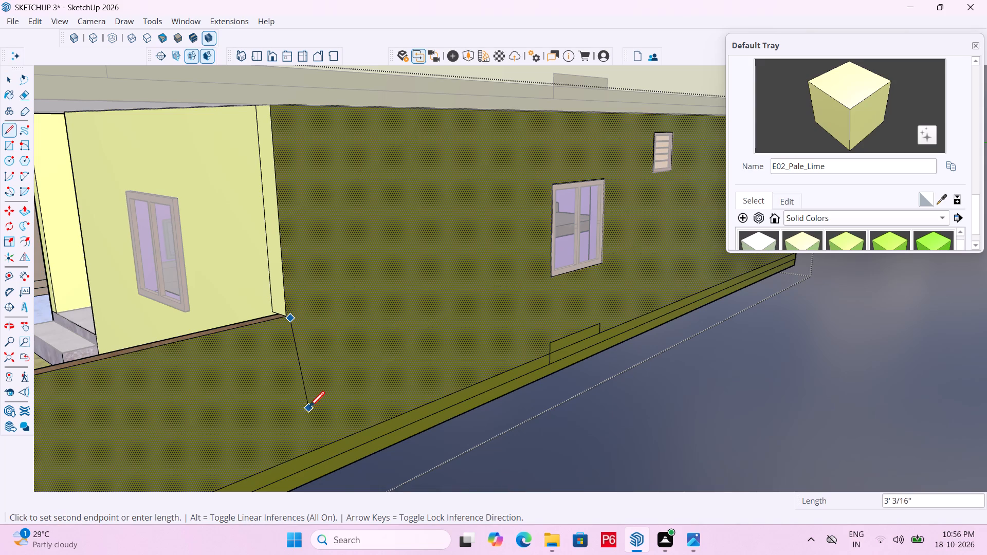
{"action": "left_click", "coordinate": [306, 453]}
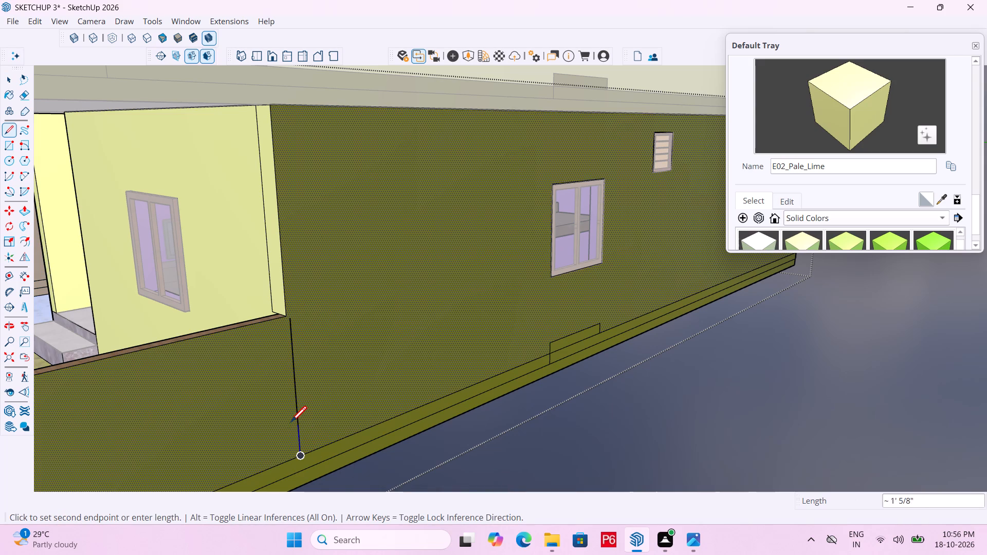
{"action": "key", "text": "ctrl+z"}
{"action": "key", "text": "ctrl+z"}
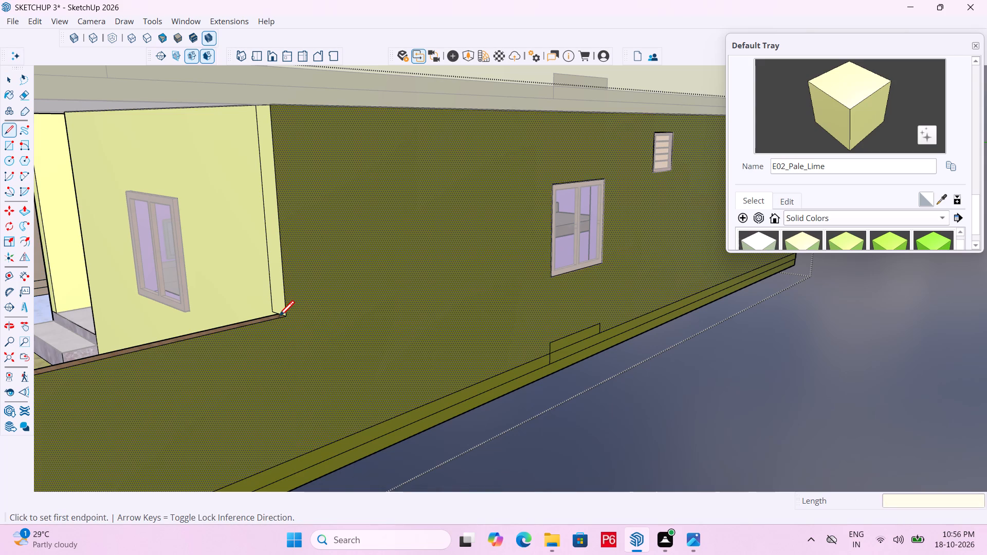
Split the lower side wall with vertical lines from the front and rear balcony parapets' inner ends to the floor line, the rear one 4' 6".
{"action": "left_click", "coordinate": [284, 319]}
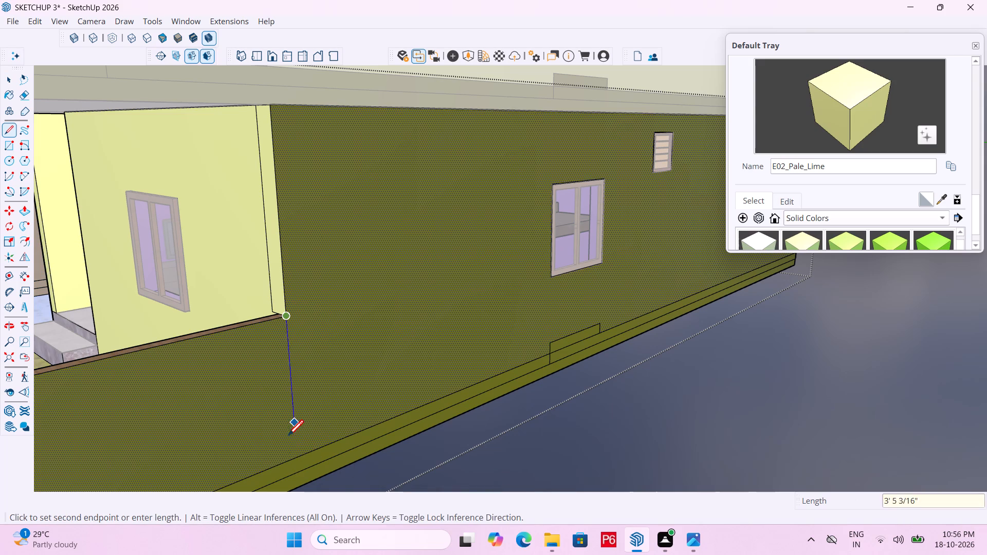
{"action": "left_click", "coordinate": [298, 457]}
{"action": "scroll", "coordinate": [214, 459], "scroll_direction": "down", "scroll_amount": 6}
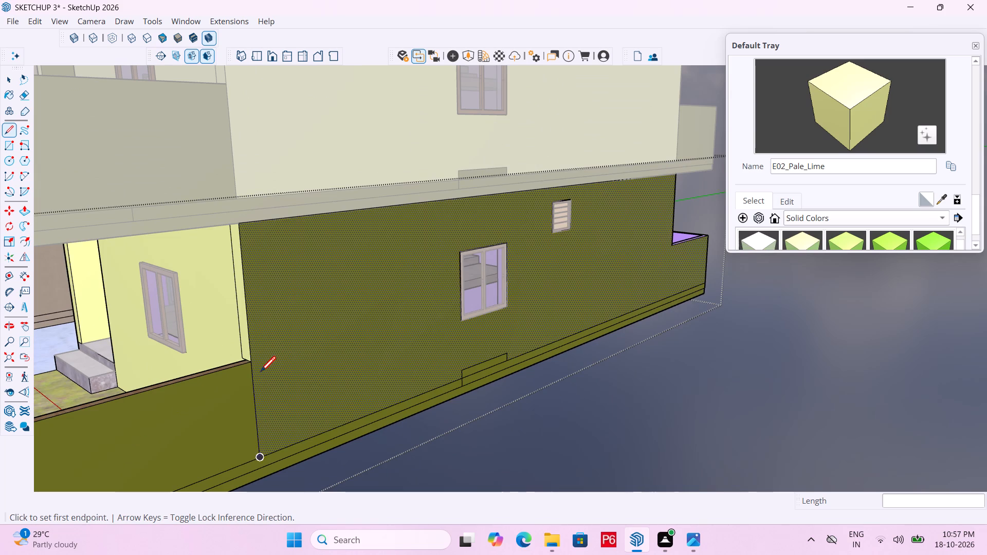
{"action": "scroll", "coordinate": [147, 413], "scroll_direction": "down", "scroll_amount": 3}
{"action": "scroll", "coordinate": [759, 203], "scroll_direction": "up", "scroll_amount": 3}
{"action": "scroll", "coordinate": [656, 277], "scroll_direction": "up", "scroll_amount": 10}
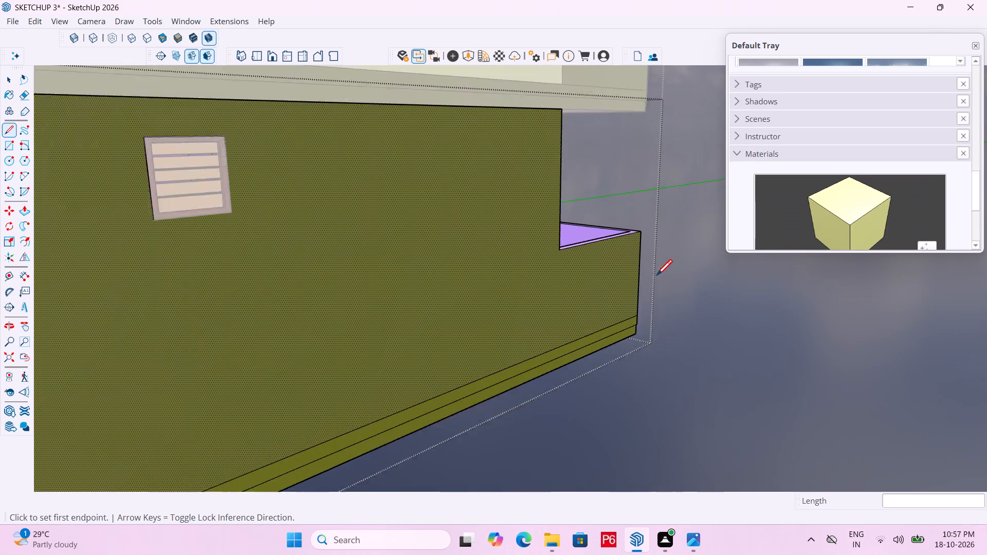
{"action": "scroll", "coordinate": [656, 277], "scroll_direction": "up", "scroll_amount": 1}
{"action": "left_click", "coordinate": [540, 247]}
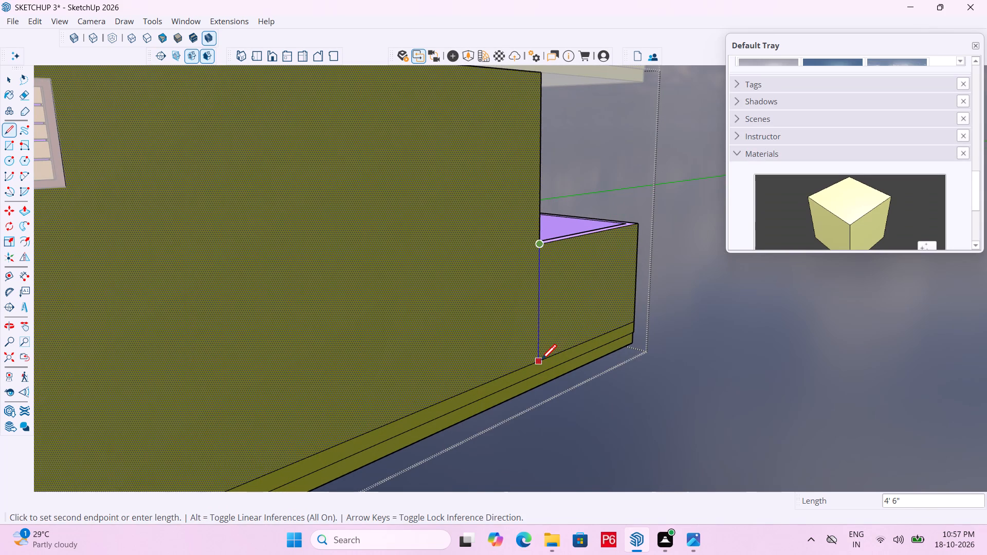
{"action": "left_click", "coordinate": [540, 362]}
{"action": "scroll", "coordinate": [717, 271], "scroll_direction": "down", "scroll_amount": 4}
{"action": "key", "text": "space"}
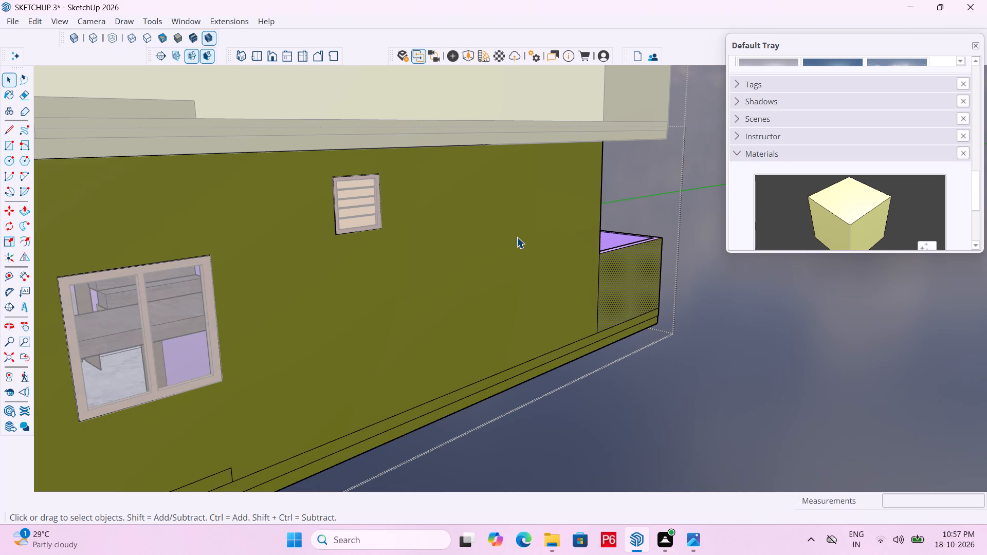
Paint the lower side wall around the window and vent with E02_Pale_Lime, and leave the wall group.
{"action": "key", "text": "b"}
{"action": "left_click", "coordinate": [442, 238]}
{"action": "scroll", "coordinate": [553, 217], "scroll_direction": "down", "scroll_amount": 5}
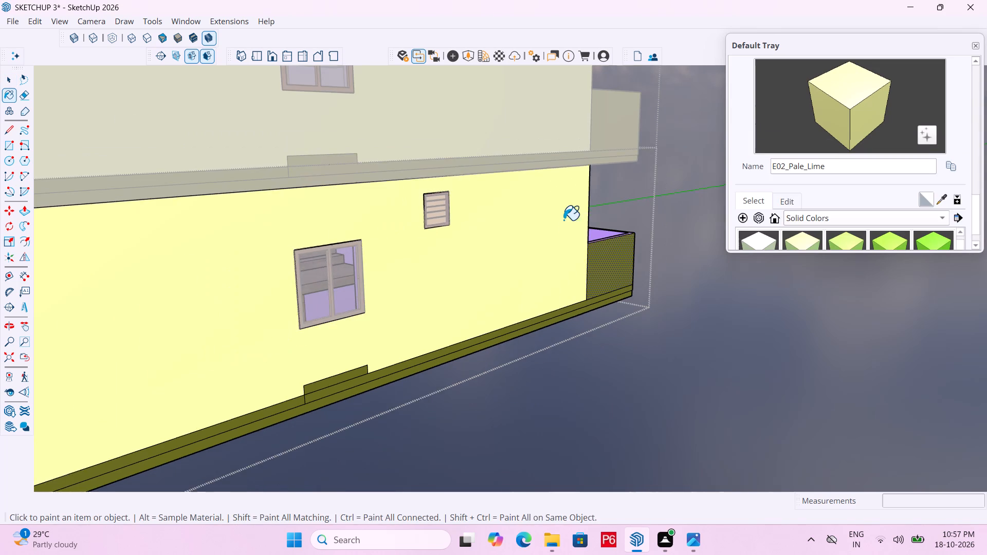
{"action": "key", "text": "space"}
{"action": "left_click_drag", "start_coordinate": [677, 359], "coordinate": [679, 355]}
{"action": "triple_click", "coordinate": [698, 339]}
{"action": "left_click_drag", "start_coordinate": [703, 330], "coordinate": [705, 323]}
{"action": "double_click", "coordinate": [706, 322]}
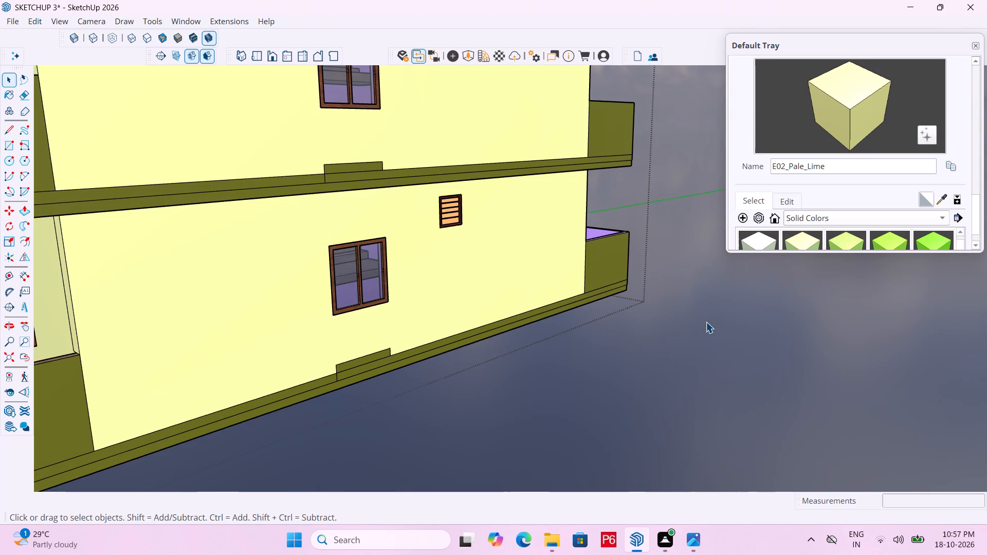
Reopen the lower storey's wall group at the small dark rectangle below the side window.
{"action": "scroll", "coordinate": [347, 347], "scroll_direction": "up", "scroll_amount": 5}
{"action": "double_click", "coordinate": [409, 357]}
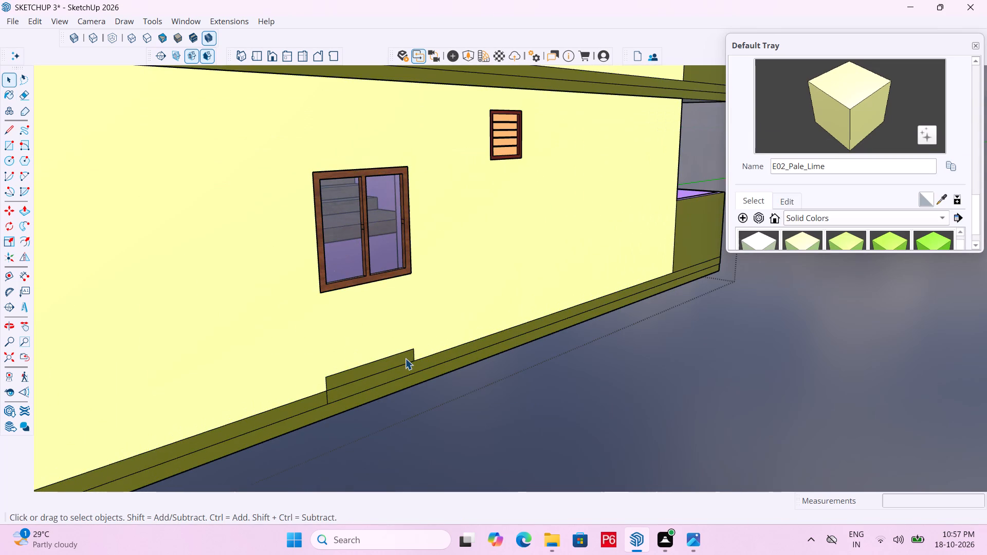
{"action": "double_click", "coordinate": [403, 359]}
{"action": "double_click", "coordinate": [397, 361]}
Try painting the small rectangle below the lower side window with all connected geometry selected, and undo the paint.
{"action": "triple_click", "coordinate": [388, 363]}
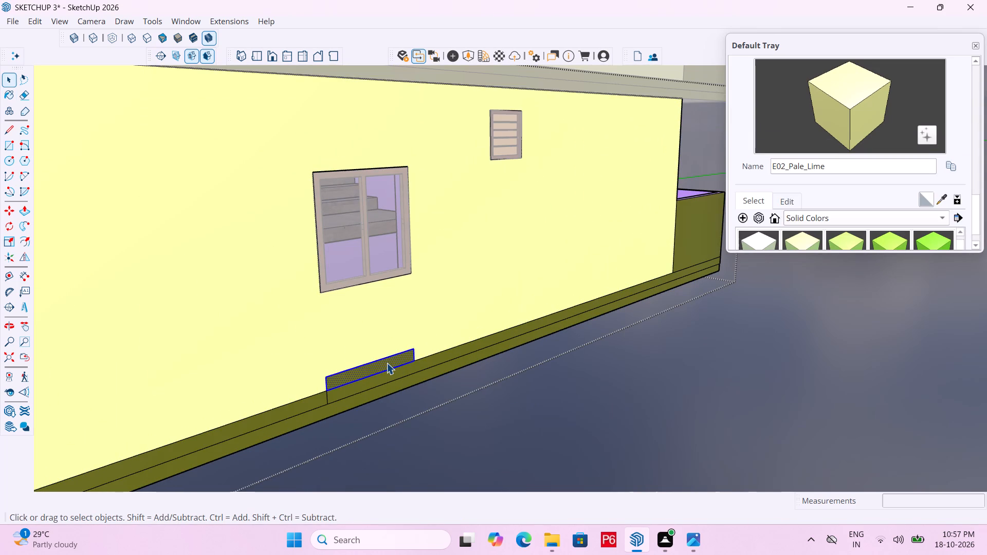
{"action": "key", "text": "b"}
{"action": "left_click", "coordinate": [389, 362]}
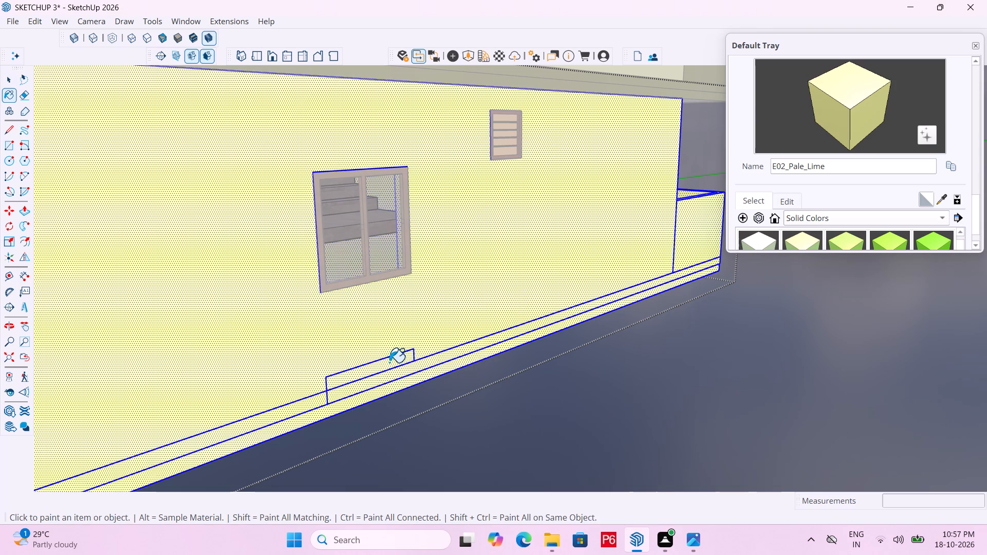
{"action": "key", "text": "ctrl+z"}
Paint only the small rectangle below the lower side window with E02_Pale_Lime, and leave the wall group.
{"action": "scroll", "coordinate": [407, 373], "scroll_direction": "up", "scroll_amount": 4}
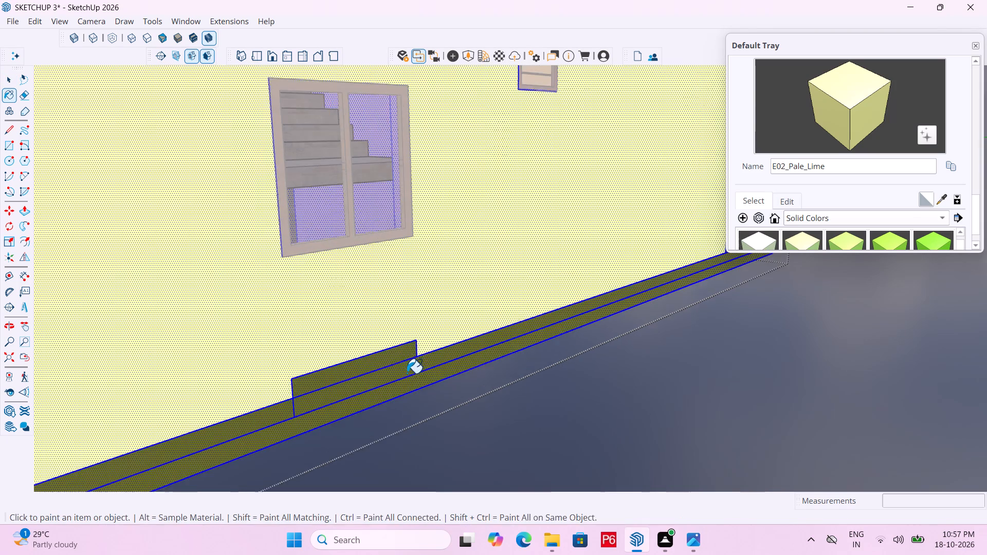
{"action": "scroll", "coordinate": [407, 373], "scroll_direction": "up", "scroll_amount": 1}
{"action": "key", "text": "space"}
{"action": "double_click", "coordinate": [396, 346]}
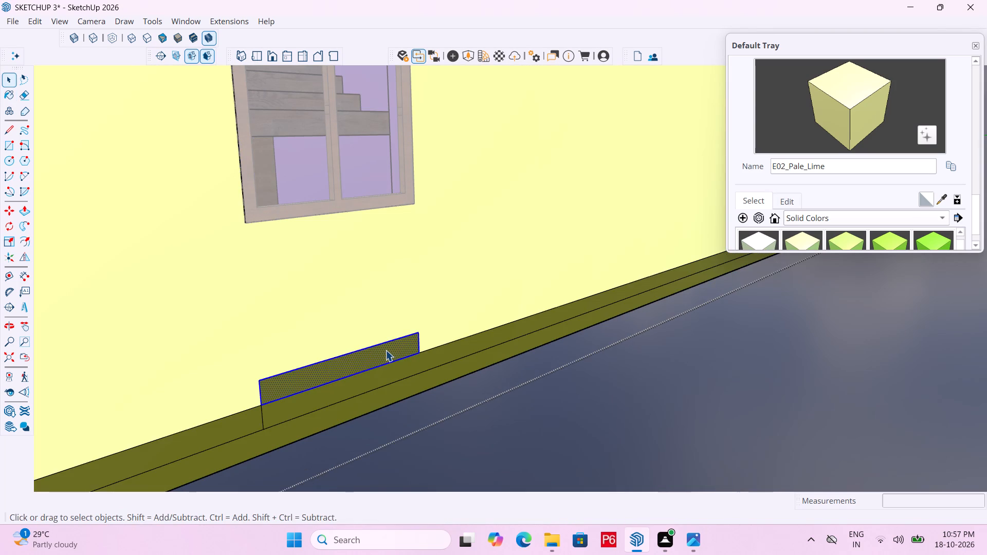
{"action": "key", "text": "b"}
{"action": "left_click", "coordinate": [386, 350]}
{"action": "scroll", "coordinate": [386, 344], "scroll_direction": "down", "scroll_amount": 5}
{"action": "key", "text": "space"}
{"action": "left_click", "coordinate": [655, 397]}
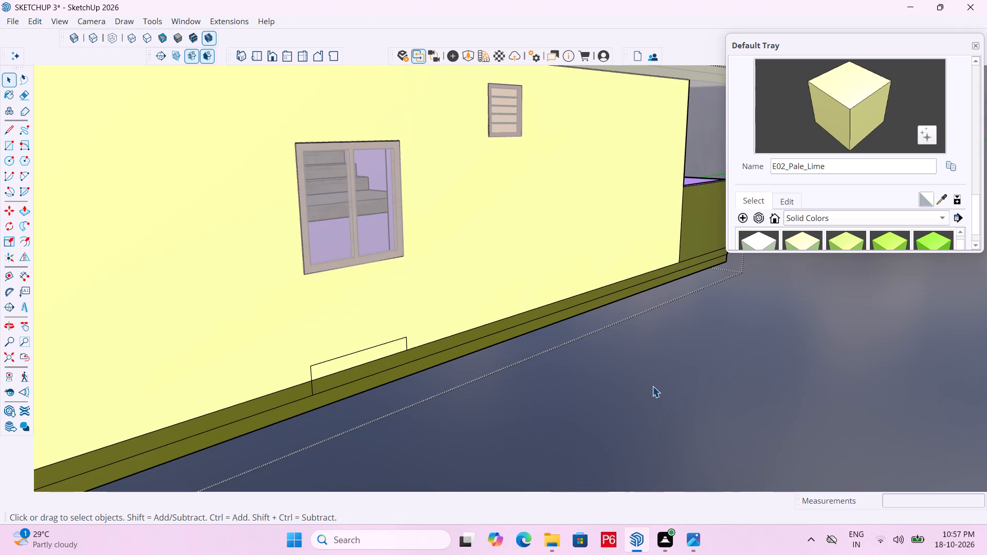
{"action": "left_click", "coordinate": [652, 386]}
{"action": "double_click", "coordinate": [651, 384]}
Save the model.
{"action": "key", "text": "ctrl+s"}
{"action": "key", "text": "ctrl+s"}
{"action": "key", "text": "ctrl+s"}
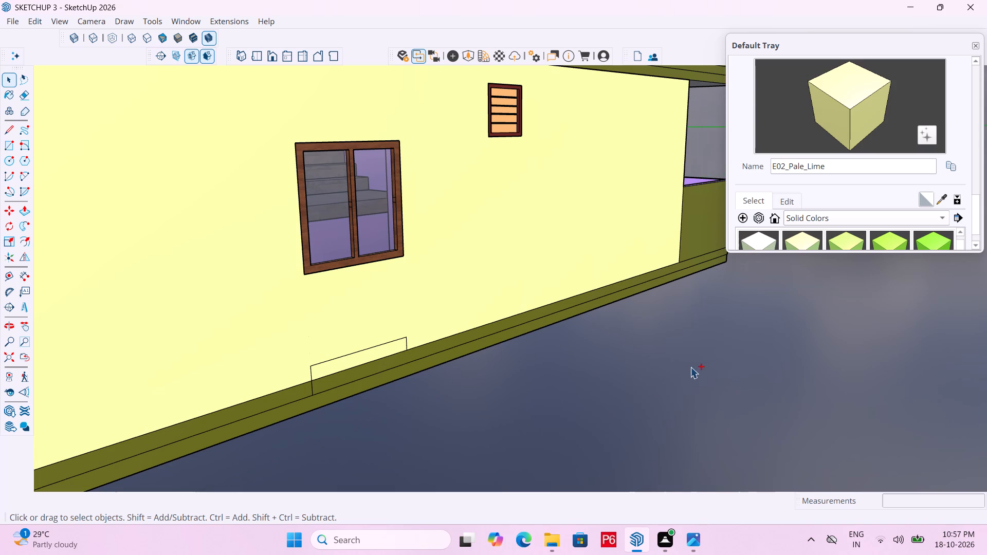
Open the upper storey's wall group, paint the small rectangle below the side window with E02_Pale_Lime, and leave the wall group.
{"action": "scroll", "coordinate": [690, 367], "scroll_direction": "down", "scroll_amount": 10}
{"action": "scroll", "coordinate": [568, 351], "scroll_direction": "down", "scroll_amount": 6}
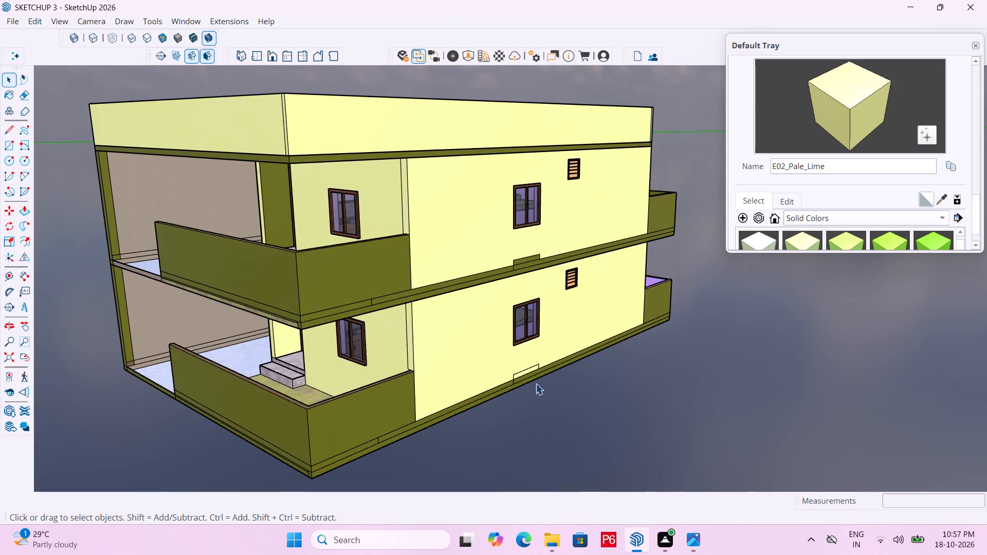
{"action": "scroll", "coordinate": [542, 259], "scroll_direction": "up", "scroll_amount": 17}
{"action": "left_click", "coordinate": [527, 254]}
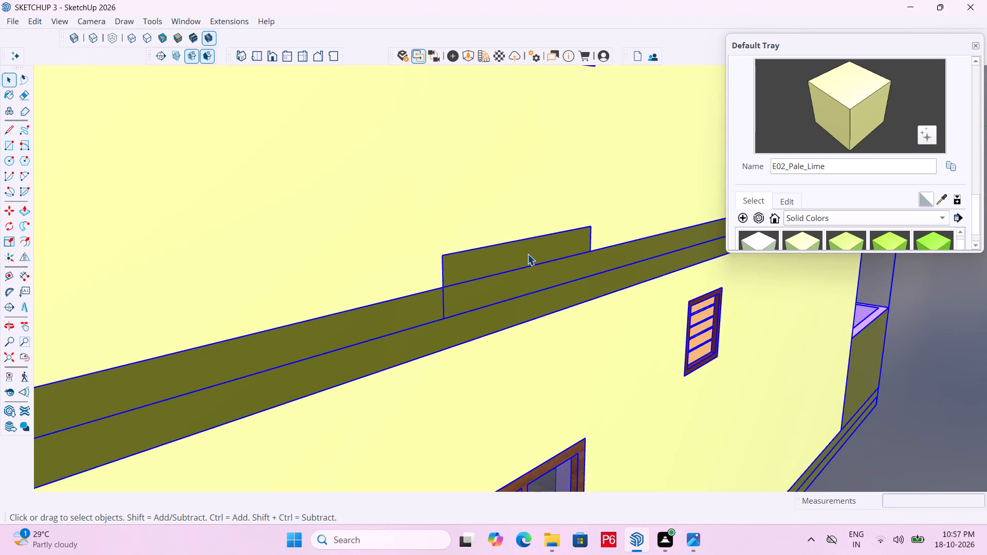
{"action": "double_click", "coordinate": [527, 254]}
{"action": "double_click", "coordinate": [503, 256]}
{"action": "triple_click", "coordinate": [489, 258]}
{"action": "double_click", "coordinate": [472, 260]}
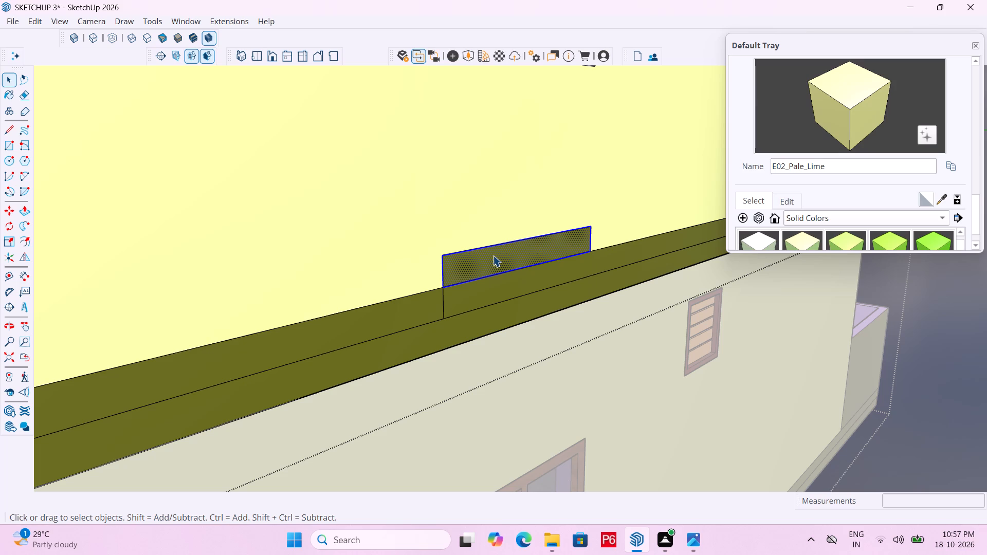
{"action": "key", "text": "b"}
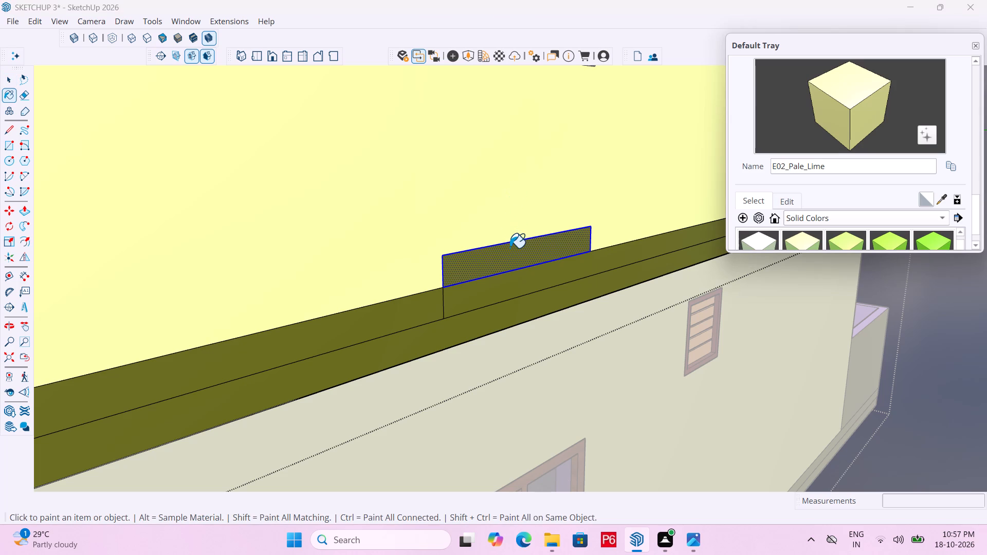
{"action": "left_click", "coordinate": [510, 248]}
{"action": "scroll", "coordinate": [344, 219], "scroll_direction": "down", "scroll_amount": 6}
{"action": "key", "text": "space"}
{"action": "triple_click", "coordinate": [873, 376]}
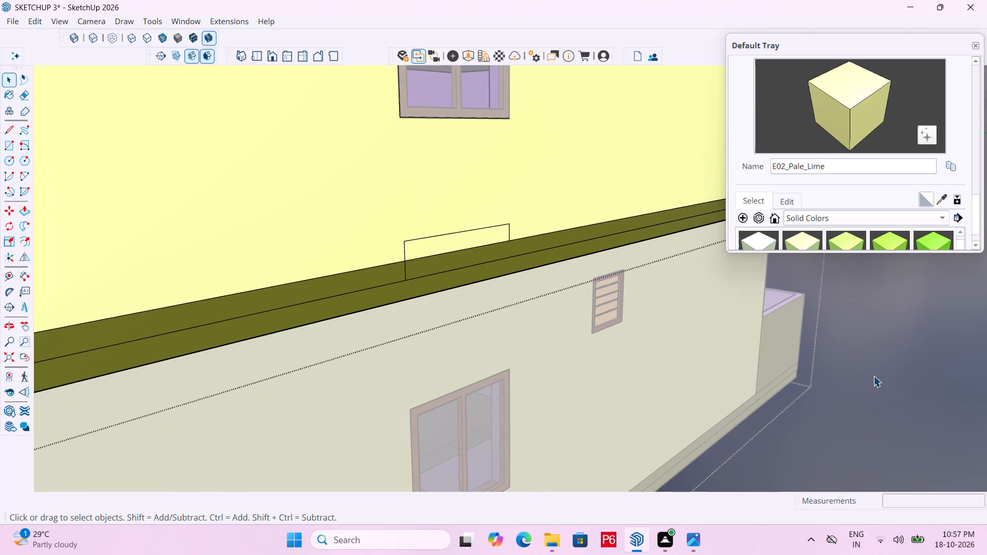
{"action": "double_click", "coordinate": [871, 374]}
Save the model.
{"action": "key", "text": "ctrl+s"}
{"action": "key", "text": "ctrl+s"}
{"action": "key", "text": "ctrl+s"}
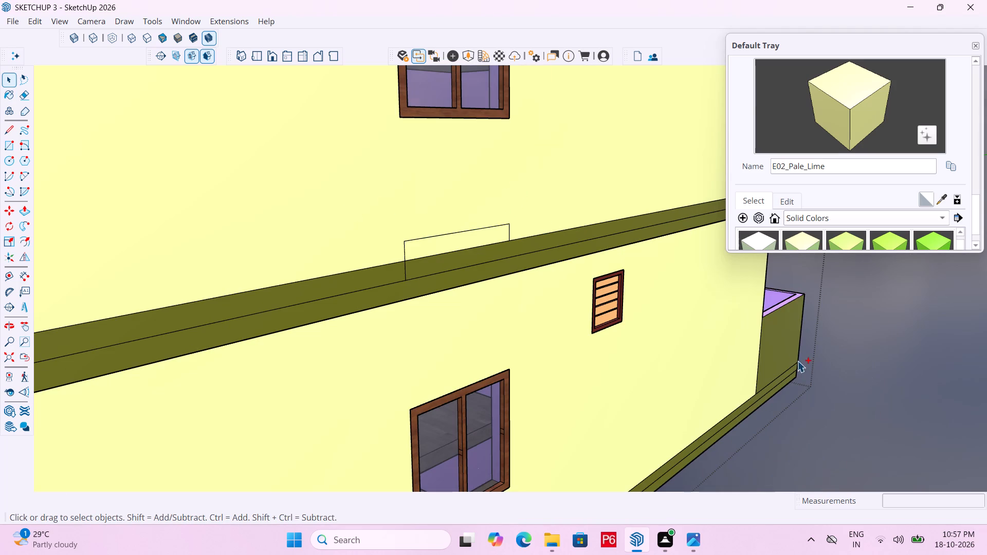
{"action": "key", "text": "ctrl+s"}
{"action": "key", "text": "ctrl+s"}
{"action": "key", "text": "ctrl+s"}
Leave the enclosing building group, clear the selection, and save the model again.
{"action": "scroll", "coordinate": [628, 332], "scroll_direction": "down", "scroll_amount": 11}
{"action": "scroll", "coordinate": [551, 328], "scroll_direction": "down", "scroll_amount": 2}
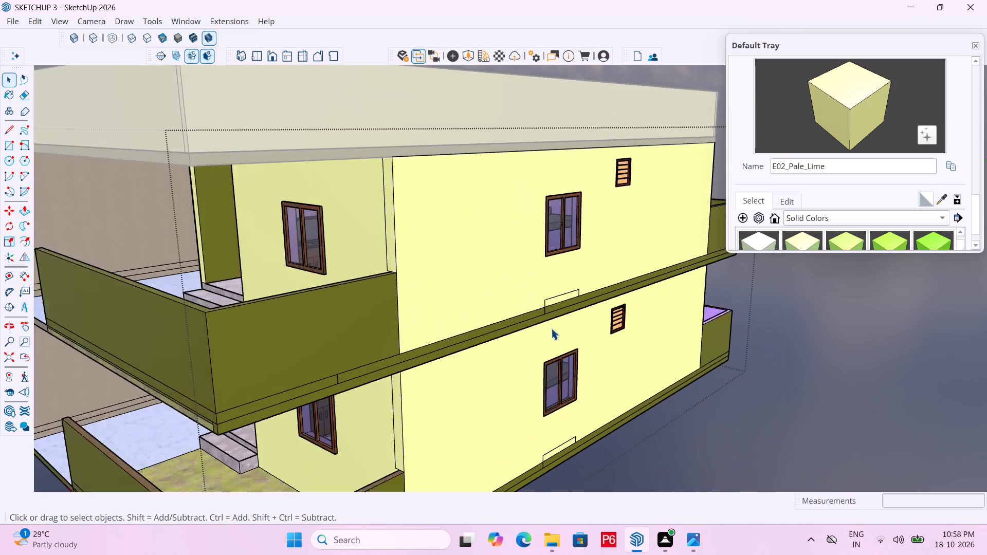
{"action": "scroll", "coordinate": [551, 328], "scroll_direction": "down", "scroll_amount": 8}
{"action": "left_click", "coordinate": [710, 359]}
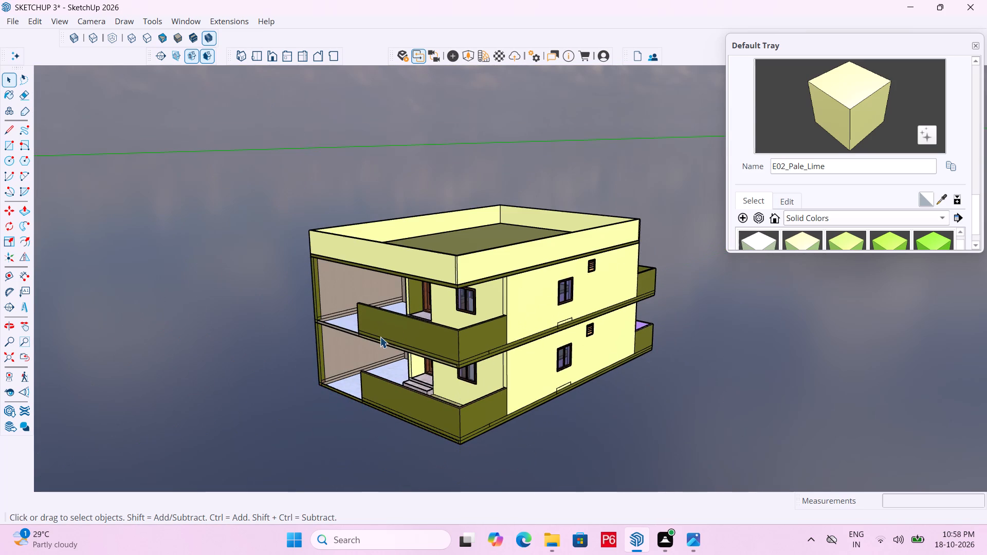
{"action": "middle_click_drag", "start_coordinate": [385, 337], "coordinate": [453, 322]}
{"action": "key", "text": "space"}
{"action": "left_click", "coordinate": [720, 342]}
{"action": "key", "text": "ctrl+s"}
{"action": "key", "text": "ctrl+s"}
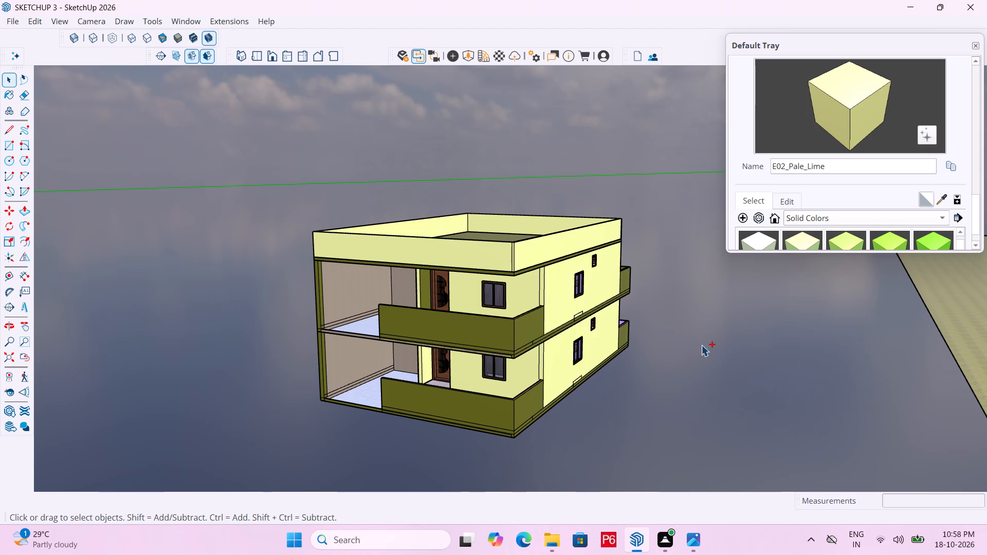
Examine the roof slab and its staircase opening from above.
{"action": "middle_click_drag", "start_coordinate": [670, 343], "coordinate": [700, 340]}
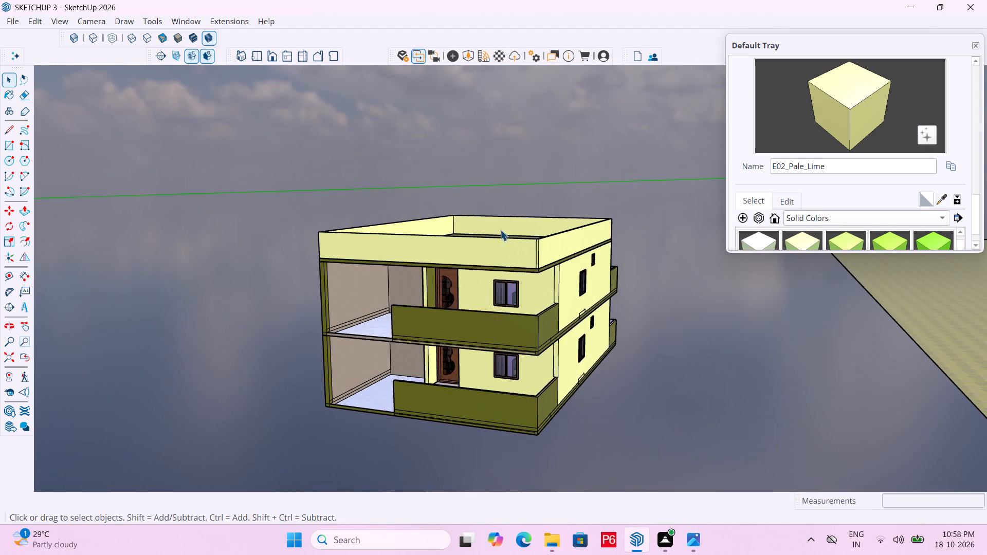
{"action": "scroll", "coordinate": [529, 220], "scroll_direction": "up", "scroll_amount": 1}
{"action": "middle_click_drag", "start_coordinate": [536, 223], "coordinate": [571, 325]}
{"action": "scroll", "coordinate": [571, 282], "scroll_direction": "up", "scroll_amount": 2}
{"action": "middle_click_drag", "start_coordinate": [425, 279], "coordinate": [681, 337]}
{"action": "middle_click_drag", "start_coordinate": [681, 337], "coordinate": [561, 325]}
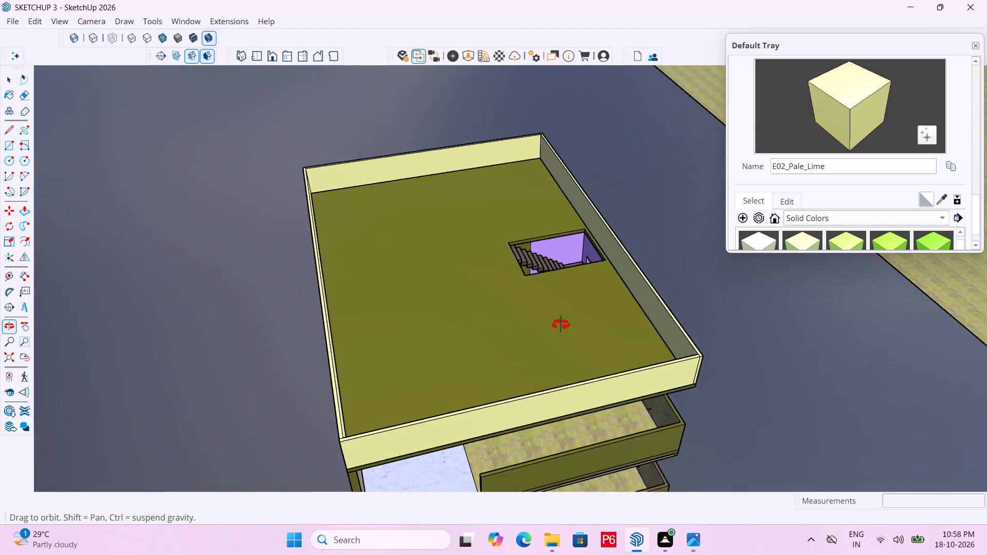
{"action": "middle_click_drag", "start_coordinate": [561, 325], "coordinate": [358, 321]}
{"action": "scroll", "coordinate": [425, 299], "scroll_direction": "up", "scroll_amount": 4}
{"action": "middle_click_drag", "start_coordinate": [591, 261], "coordinate": [690, 283]}
{"action": "scroll", "coordinate": [680, 282], "scroll_direction": "up", "scroll_amount": 5}
{"action": "middle_click_drag", "start_coordinate": [690, 284], "coordinate": [689, 300]}
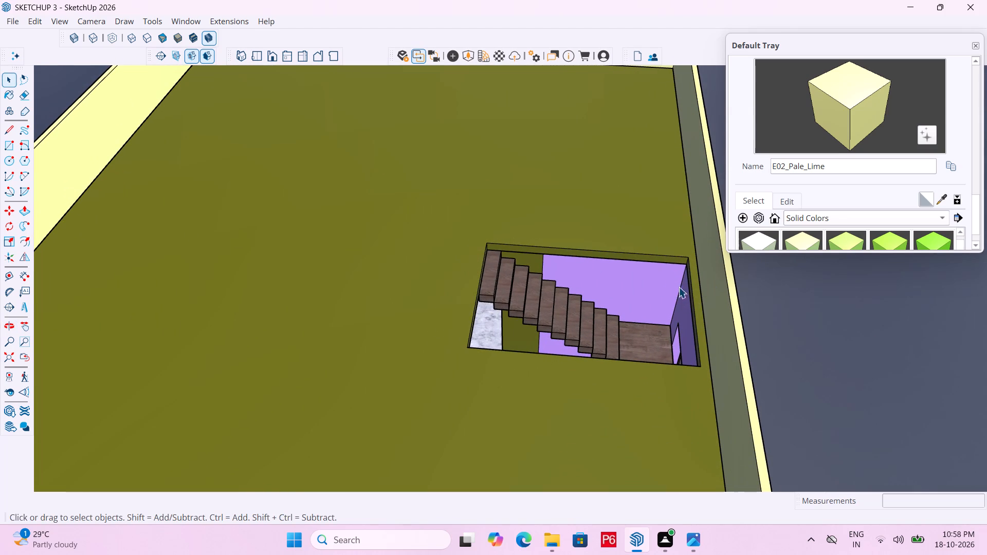
{"action": "middle_click_drag", "start_coordinate": [617, 232], "coordinate": [589, 231]}
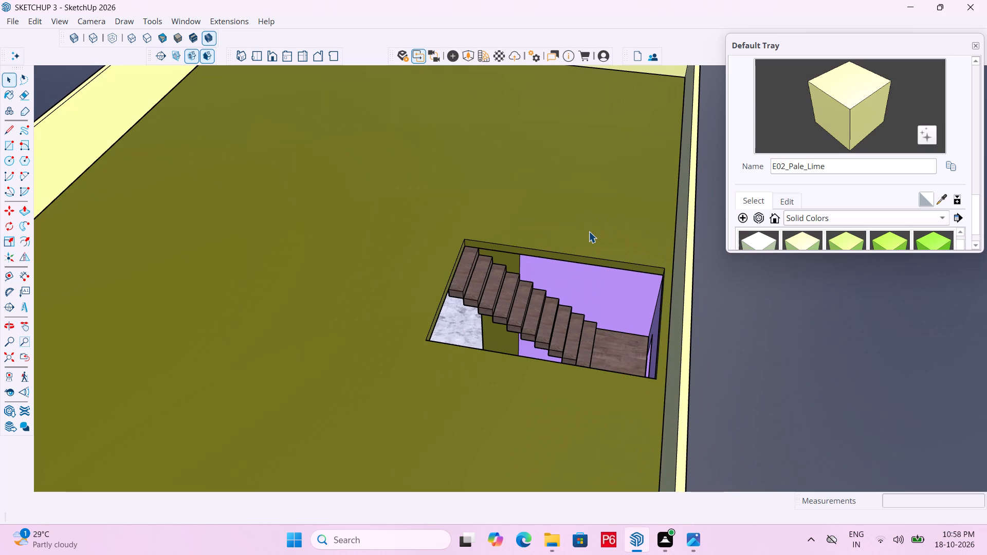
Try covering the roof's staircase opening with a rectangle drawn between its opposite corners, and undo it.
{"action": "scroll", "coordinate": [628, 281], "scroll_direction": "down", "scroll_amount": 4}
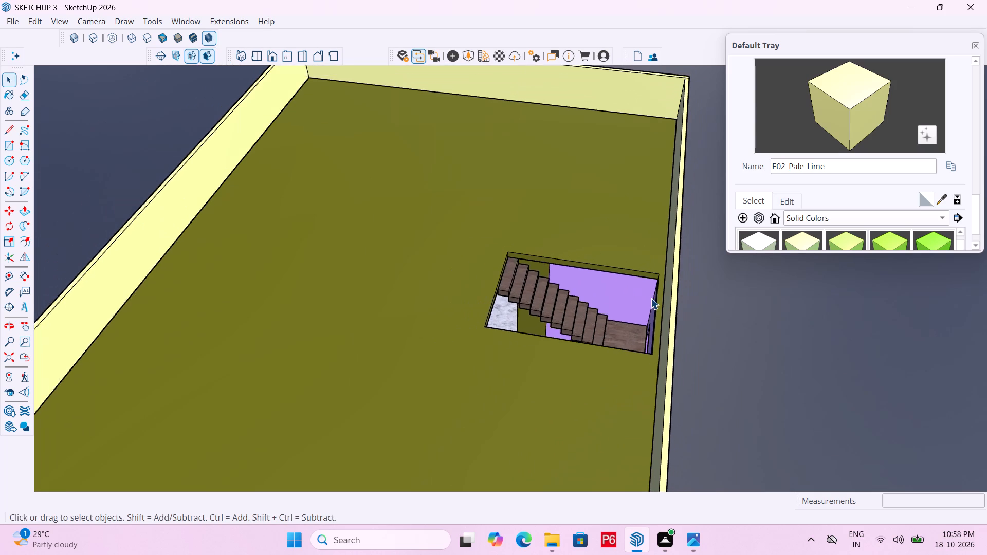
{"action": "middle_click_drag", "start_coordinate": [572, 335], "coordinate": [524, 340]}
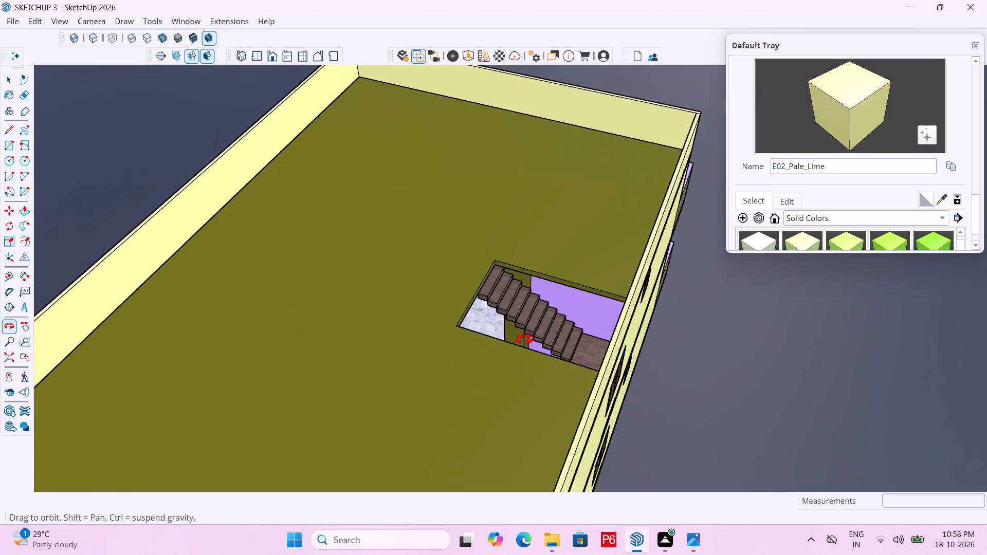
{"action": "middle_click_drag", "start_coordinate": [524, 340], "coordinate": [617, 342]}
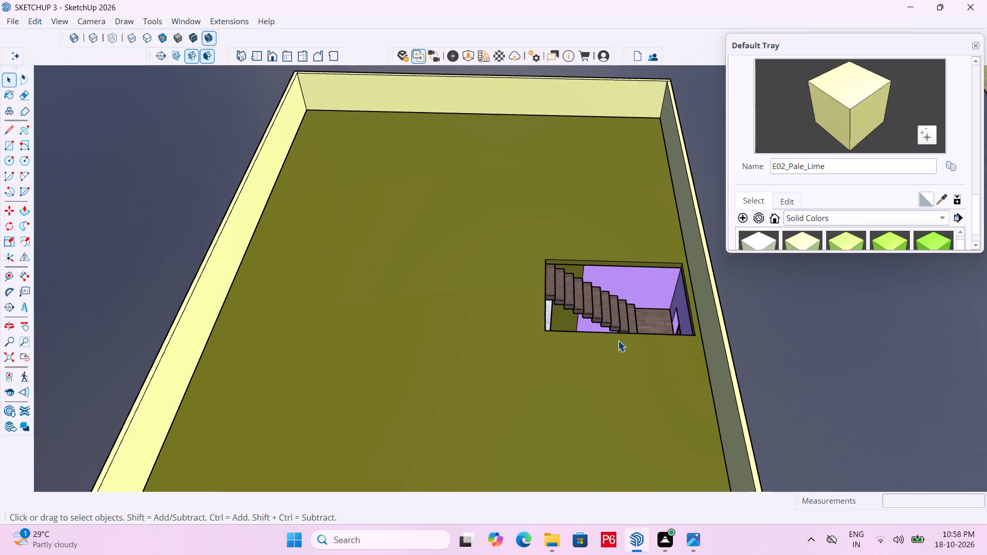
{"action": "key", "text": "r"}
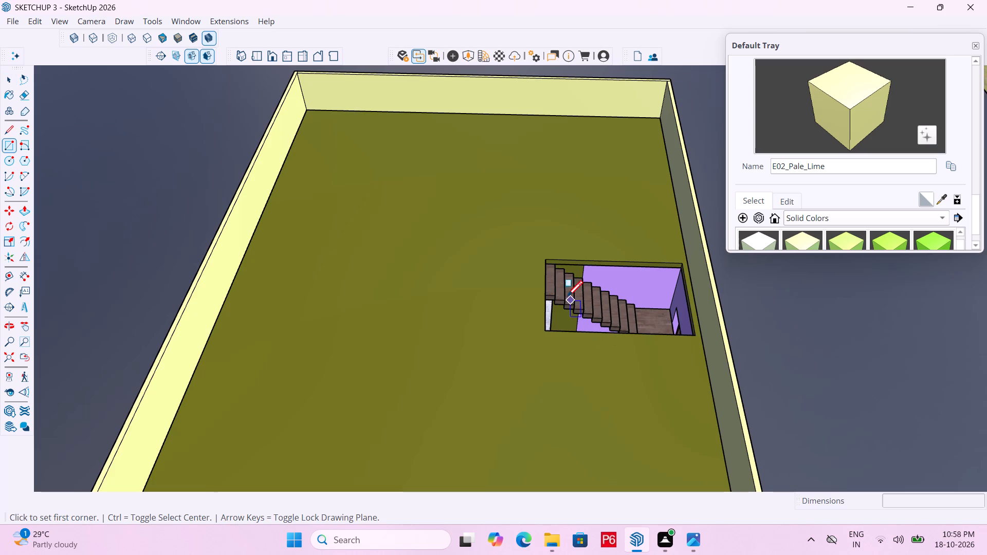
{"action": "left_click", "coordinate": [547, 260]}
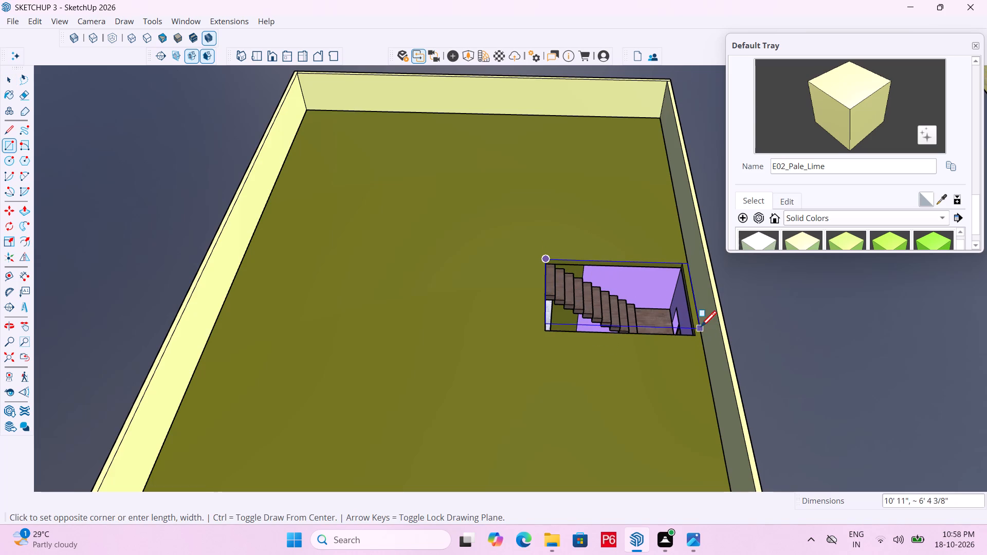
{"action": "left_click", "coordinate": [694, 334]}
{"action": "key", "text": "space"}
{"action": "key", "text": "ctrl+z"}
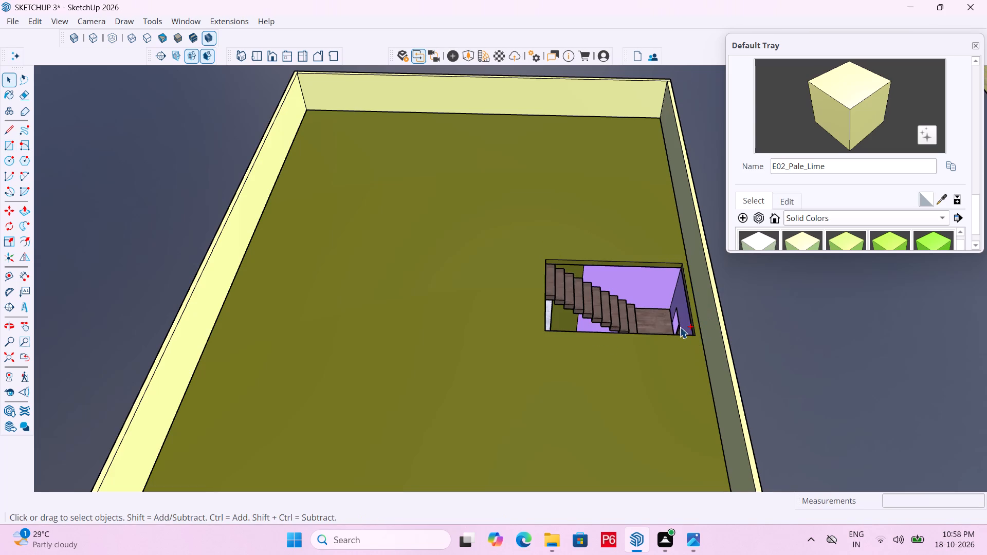
Save the model.
{"action": "scroll", "coordinate": [519, 313], "scroll_direction": "down", "scroll_amount": 5}
{"action": "middle_click_drag", "start_coordinate": [635, 327], "coordinate": [370, 202]}
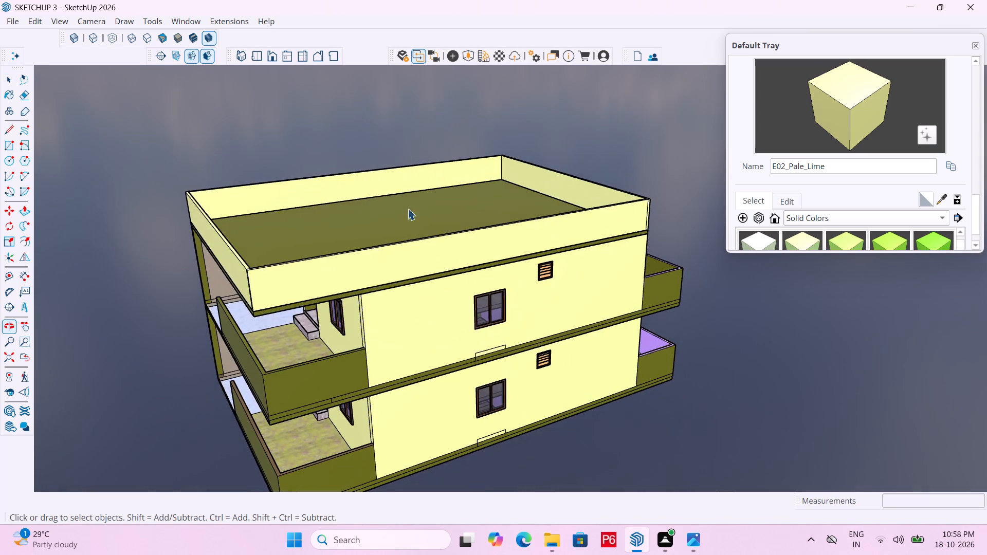
{"action": "scroll", "coordinate": [548, 234], "scroll_direction": "down", "scroll_amount": 4}
{"action": "key", "text": "ctrl+s"}
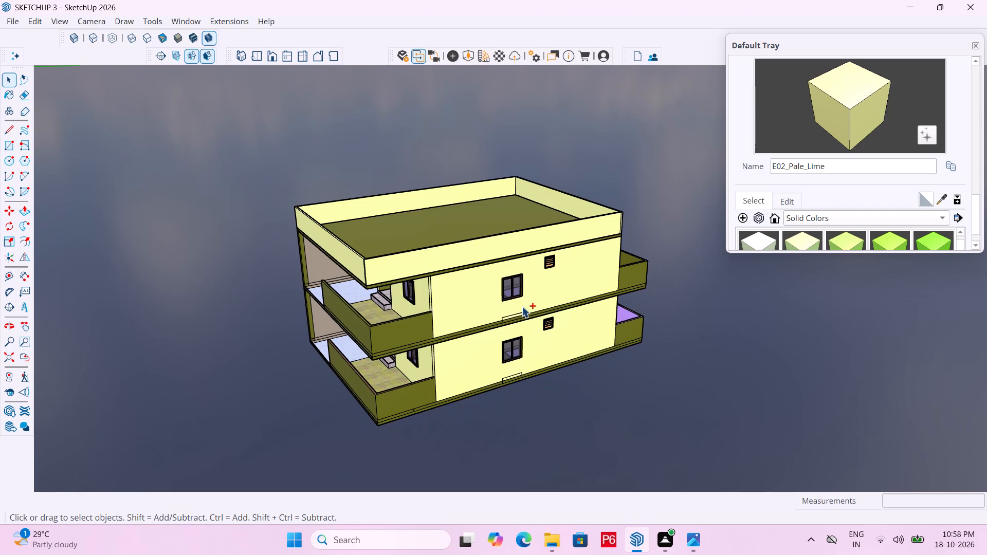
{"action": "key", "text": "ctrl+s"}
{"action": "key", "text": "ctrl+s"}
{"action": "key", "text": "ctrl+s"}
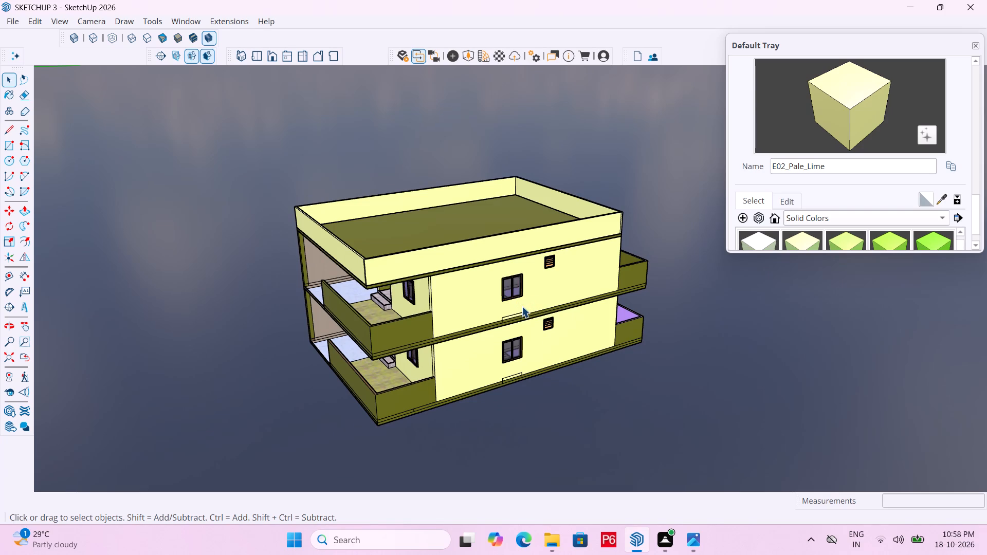
Examine the roof, its parapet and staircase opening, and the house's painted exterior from all sides.
{"action": "scroll", "coordinate": [613, 353], "scroll_direction": "down", "scroll_amount": 5}
{"action": "middle_click_drag", "start_coordinate": [538, 318], "coordinate": [613, 428]}
{"action": "scroll", "coordinate": [613, 428], "scroll_direction": "up", "scroll_amount": 2}
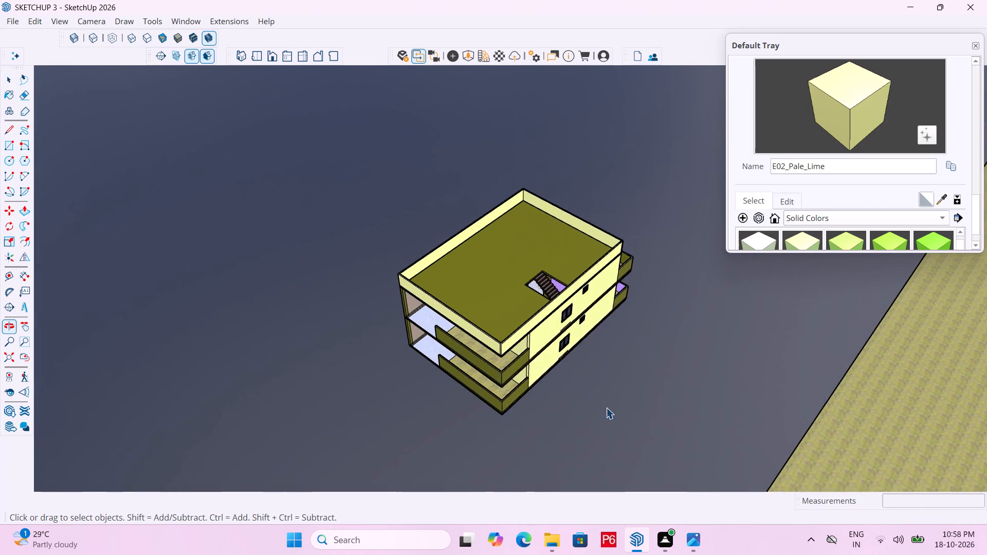
{"action": "scroll", "coordinate": [606, 408], "scroll_direction": "up", "scroll_amount": 3}
{"action": "middle_click_drag", "start_coordinate": [468, 307], "coordinate": [630, 319]}
{"action": "scroll", "coordinate": [628, 321], "scroll_direction": "up", "scroll_amount": 5}
{"action": "middle_click_drag", "start_coordinate": [466, 224], "coordinate": [581, 216]}
{"action": "scroll", "coordinate": [576, 216], "scroll_direction": "up", "scroll_amount": 4}
{"action": "scroll", "coordinate": [572, 214], "scroll_direction": "down", "scroll_amount": 6}
{"action": "middle_click_drag", "start_coordinate": [374, 256], "coordinate": [305, 256]}
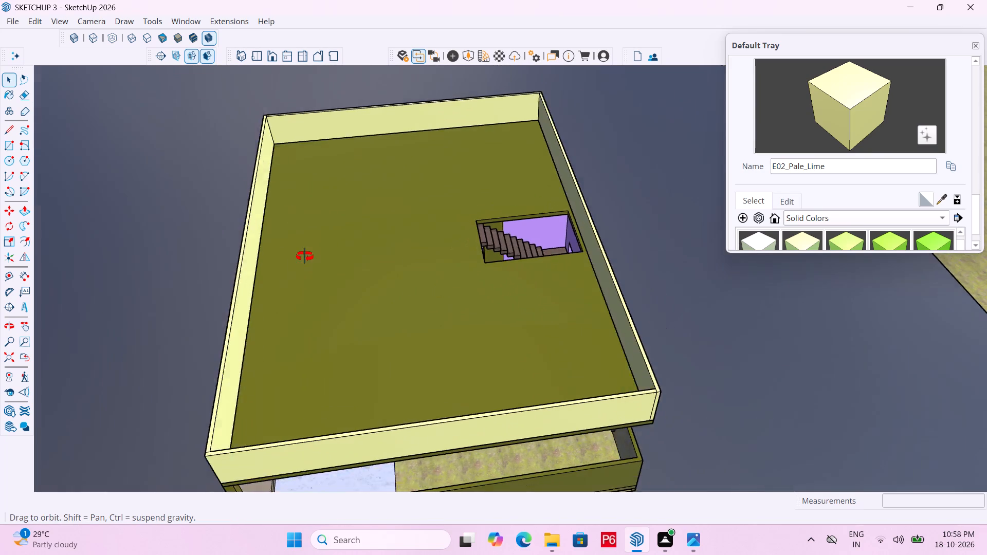
{"action": "middle_click_drag", "start_coordinate": [305, 256], "coordinate": [344, 168]}
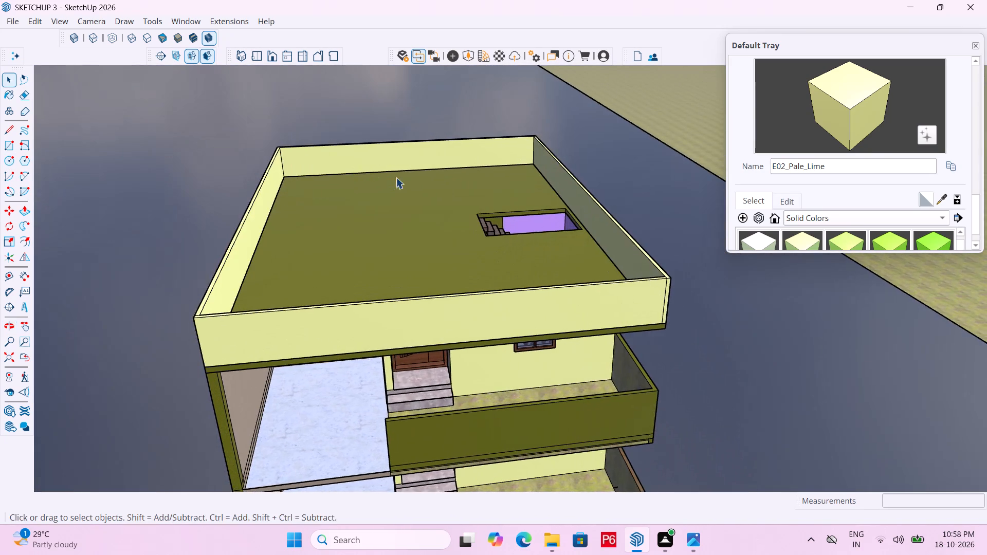
{"action": "scroll", "coordinate": [509, 183], "scroll_direction": "down", "scroll_amount": 6}
{"action": "middle_click_drag", "start_coordinate": [371, 260], "coordinate": [627, 239]}
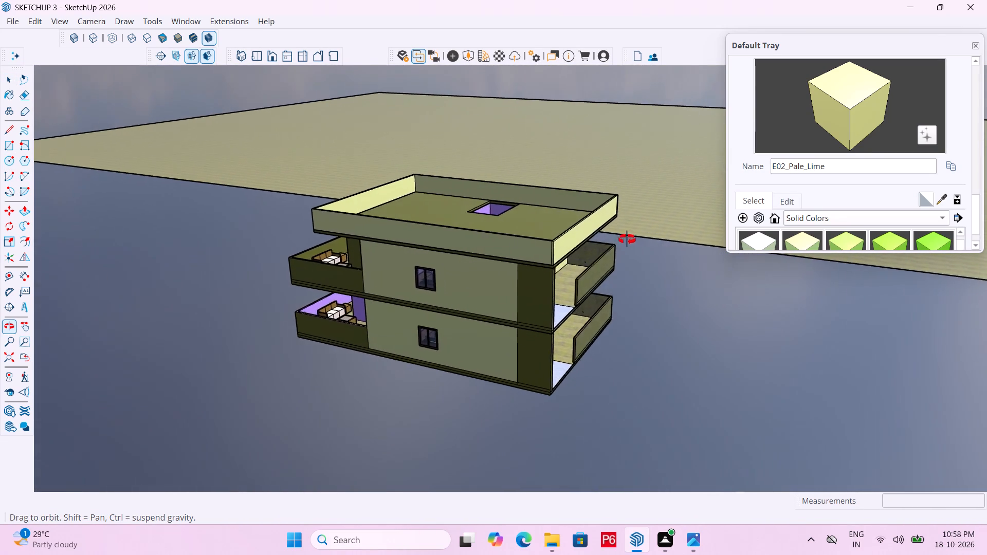
{"action": "middle_click_drag", "start_coordinate": [627, 239], "coordinate": [181, 293]}
{"action": "scroll", "coordinate": [393, 252], "scroll_direction": "up", "scroll_amount": 6}
{"action": "middle_click_drag", "start_coordinate": [476, 227], "coordinate": [548, 310]}
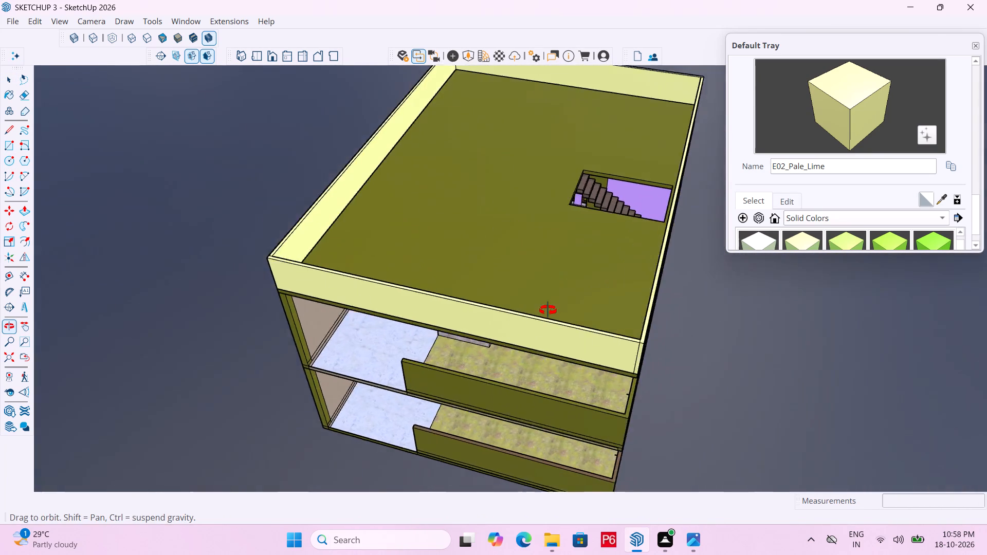
{"action": "middle_click_drag", "start_coordinate": [548, 310], "coordinate": [561, 337]}
{"action": "scroll", "coordinate": [654, 191], "scroll_direction": "up", "scroll_amount": 10}
{"action": "scroll", "coordinate": [364, 269], "scroll_direction": "down", "scroll_amount": 5}
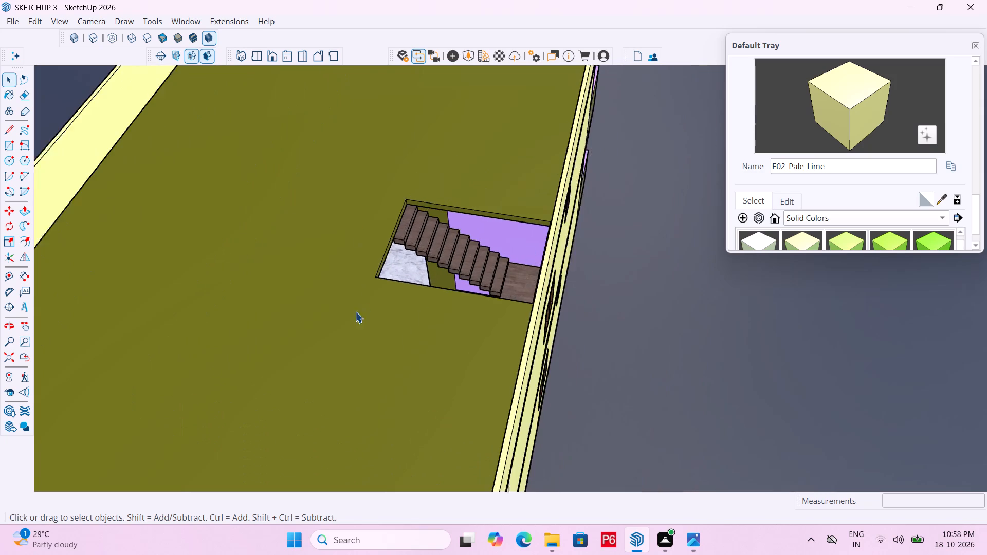
{"action": "scroll", "coordinate": [355, 311], "scroll_direction": "down", "scroll_amount": 2}
{"action": "middle_click_drag", "start_coordinate": [463, 255], "coordinate": [159, 255]}
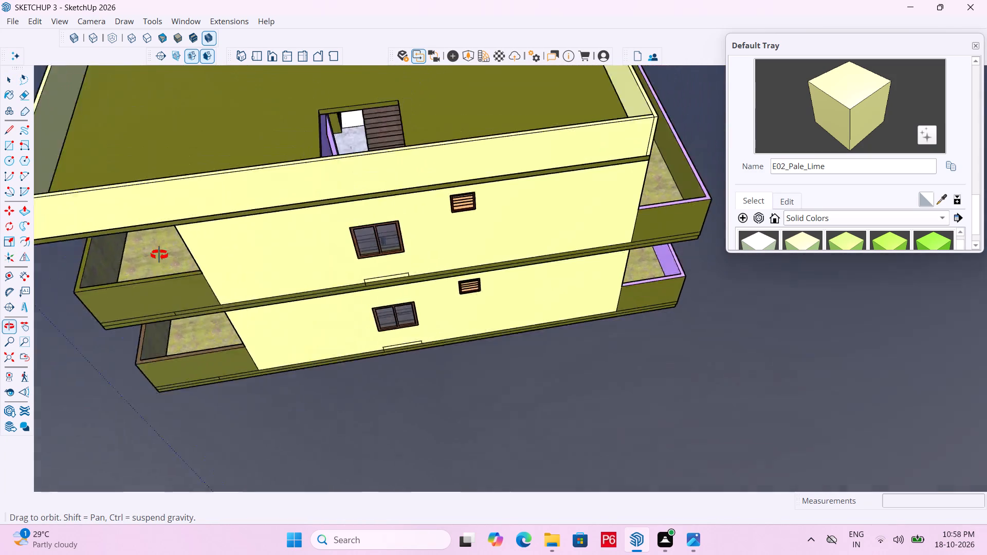
{"action": "middle_click_drag", "start_coordinate": [159, 255], "coordinate": [448, 226]}
{"action": "middle_click_drag", "start_coordinate": [442, 209], "coordinate": [437, 197]}
{"action": "middle_click_drag", "start_coordinate": [428, 160], "coordinate": [420, 146]}
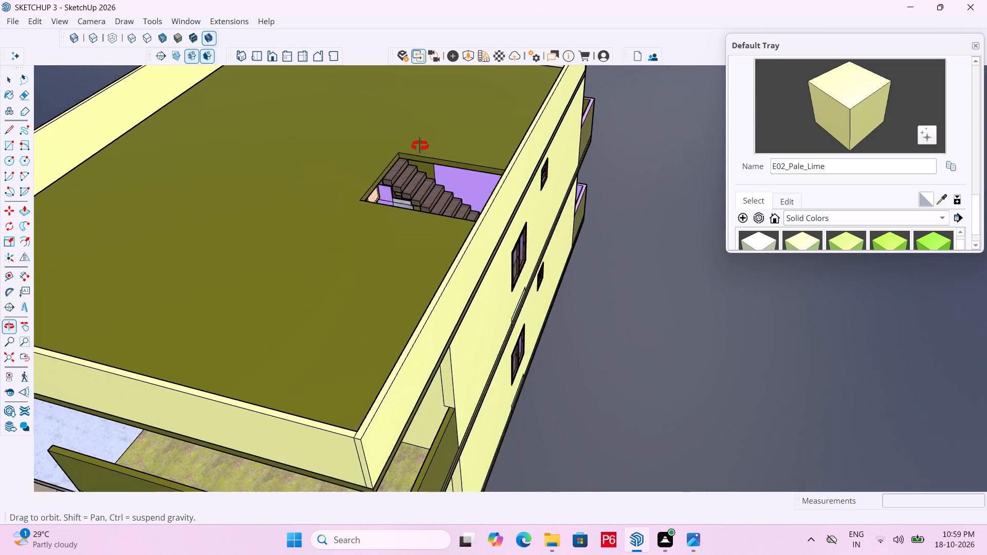
{"action": "middle_click_drag", "start_coordinate": [420, 146], "coordinate": [389, 134]}
{"action": "middle_click_drag", "start_coordinate": [387, 153], "coordinate": [379, 202]}
{"action": "middle_click_drag", "start_coordinate": [469, 234], "coordinate": [8, 223]}
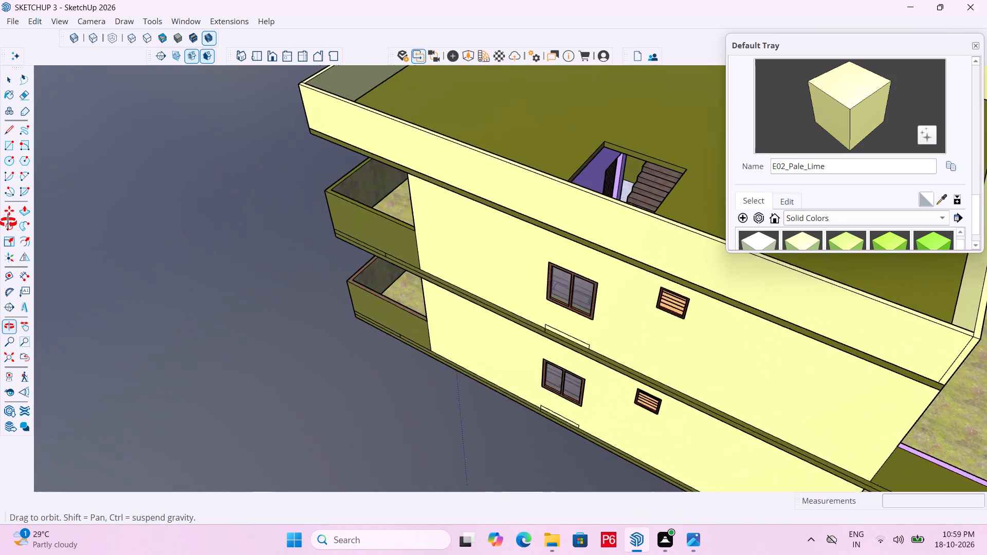
{"action": "middle_click_drag", "start_coordinate": [8, 223], "coordinate": [4, 220]}
{"action": "scroll", "coordinate": [358, 304], "scroll_direction": "down", "scroll_amount": 6}
{"action": "middle_click_drag", "start_coordinate": [536, 273], "coordinate": [631, 324]}
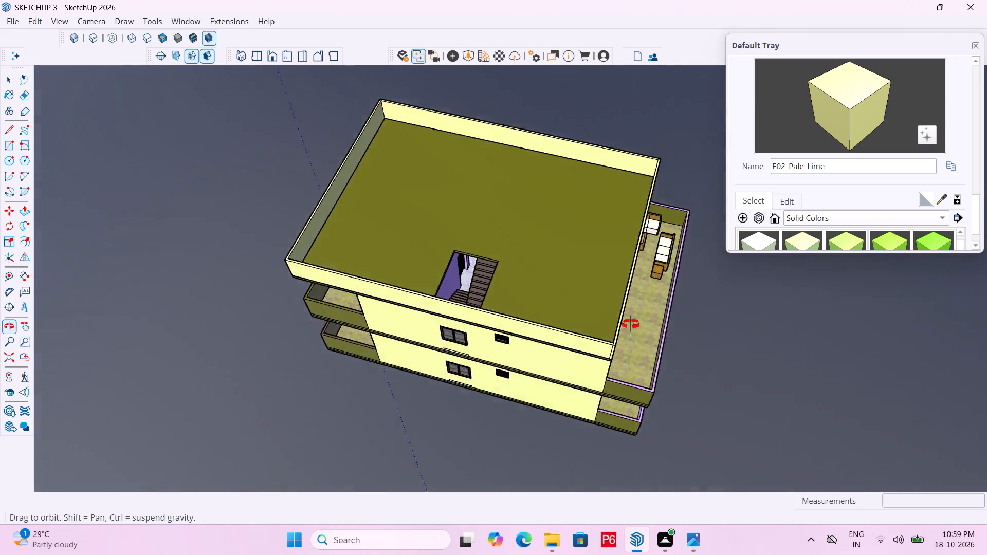
{"action": "middle_click_drag", "start_coordinate": [631, 324], "coordinate": [909, 237]}
{"action": "scroll", "coordinate": [683, 242], "scroll_direction": "up", "scroll_amount": 4}
{"action": "middle_click_drag", "start_coordinate": [547, 235], "coordinate": [694, 211]}
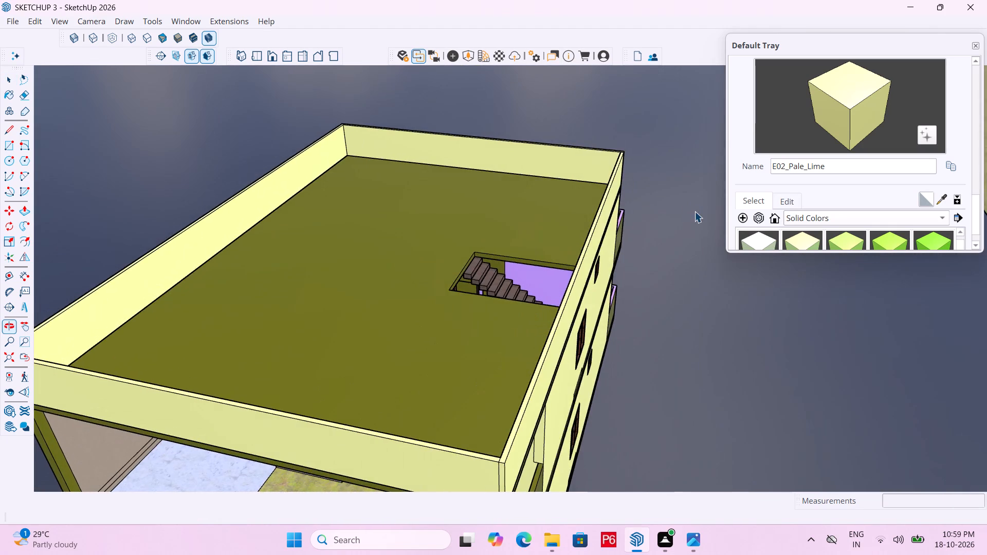
{"action": "scroll", "coordinate": [692, 197], "scroll_direction": "down", "scroll_amount": 4}
{"action": "scroll", "coordinate": [653, 243], "scroll_direction": "down", "scroll_amount": 1}
{"action": "middle_click_drag", "start_coordinate": [654, 244], "coordinate": [114, 269]}
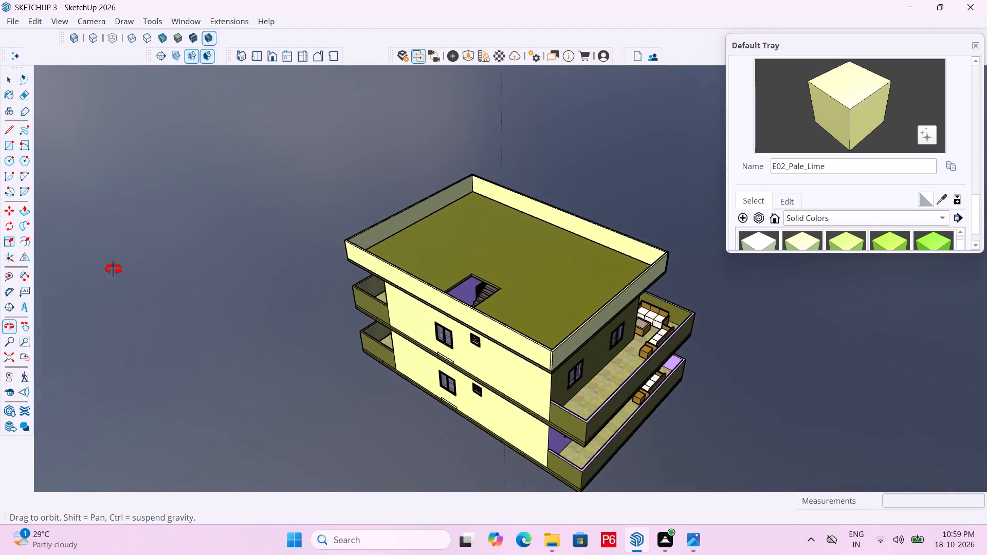
{"action": "middle_click_drag", "start_coordinate": [114, 269], "coordinate": [195, 225]}
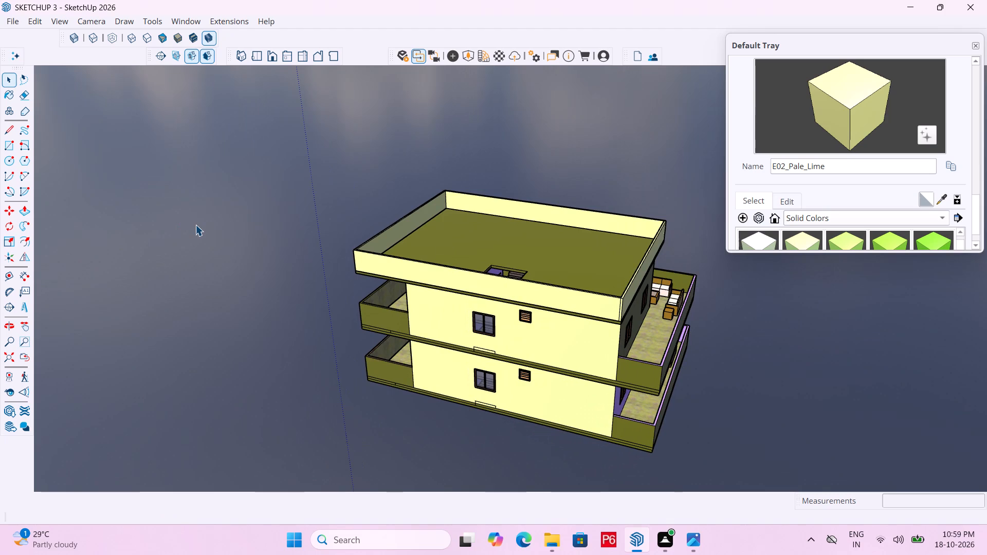
{"action": "scroll", "coordinate": [295, 220], "scroll_direction": "down", "scroll_amount": 3}
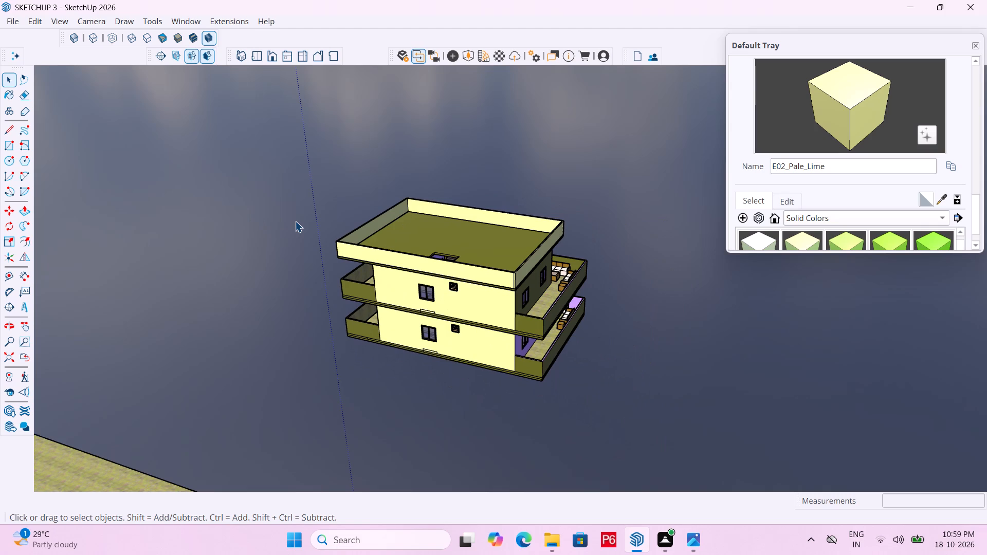
{"action": "middle_click_drag", "start_coordinate": [577, 255], "coordinate": [548, 282]}
Clear the selection and save the model again.
{"action": "key", "text": "space"}
{"action": "left_click", "coordinate": [689, 313]}
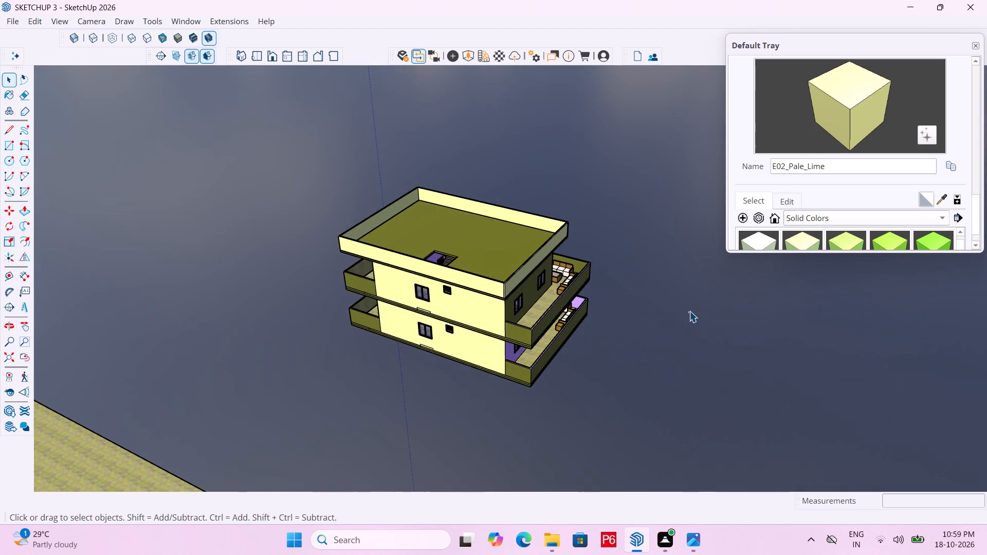
{"action": "key", "text": "ctrl+s"}
{"action": "key", "text": "ctrl+s"}
{"action": "key", "text": "ctrl+s"}
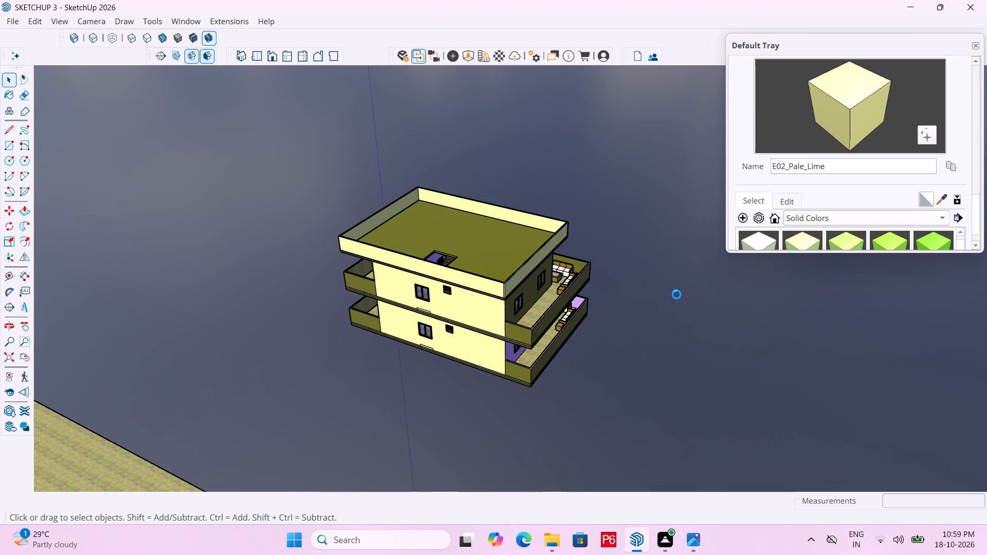
Examine the house's side balconies, roof and open front bays from several angles.
{"action": "middle_click_drag", "start_coordinate": [534, 293], "coordinate": [446, 325]}
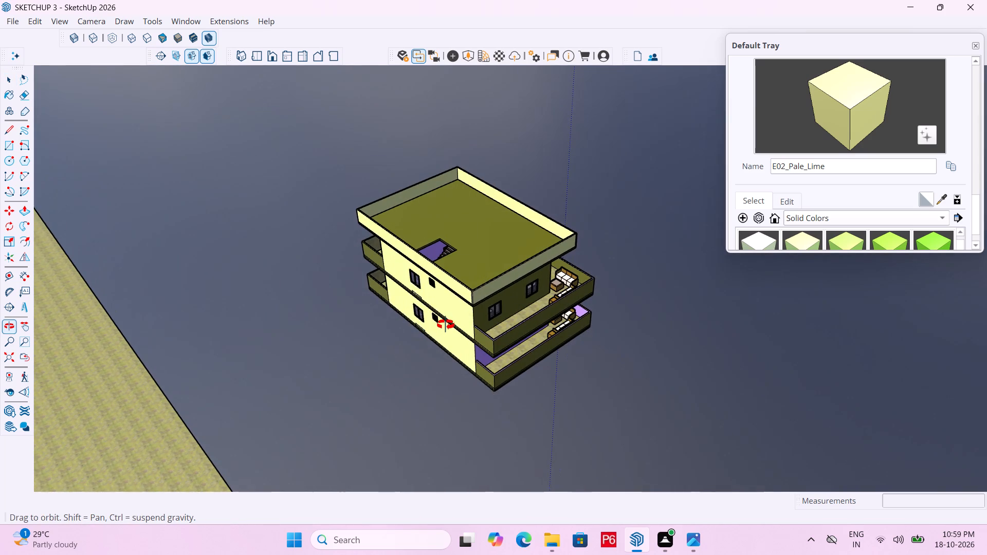
{"action": "middle_click_drag", "start_coordinate": [446, 325], "coordinate": [470, 314]}
{"action": "scroll", "coordinate": [503, 303], "scroll_direction": "up", "scroll_amount": 4}
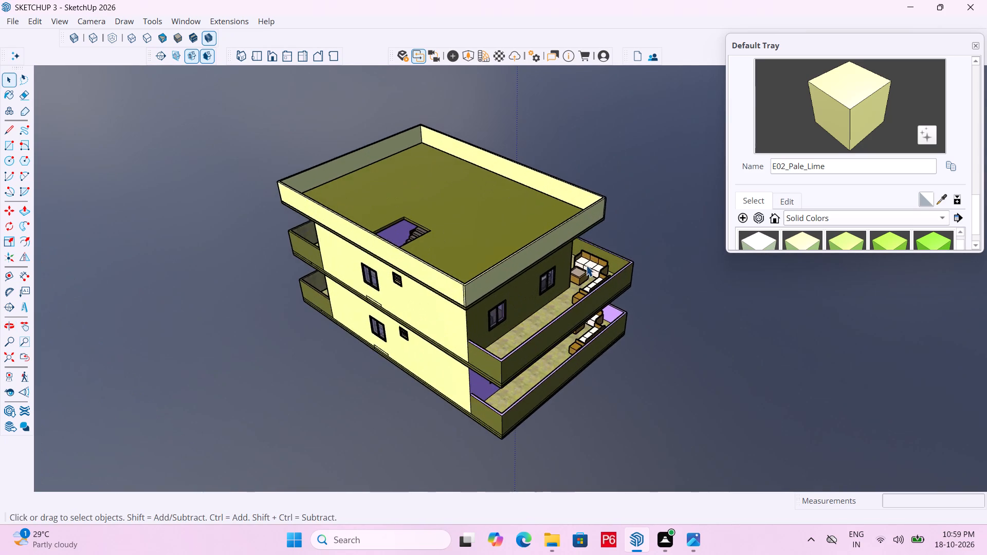
{"action": "middle_click_drag", "start_coordinate": [582, 266], "coordinate": [622, 335]}
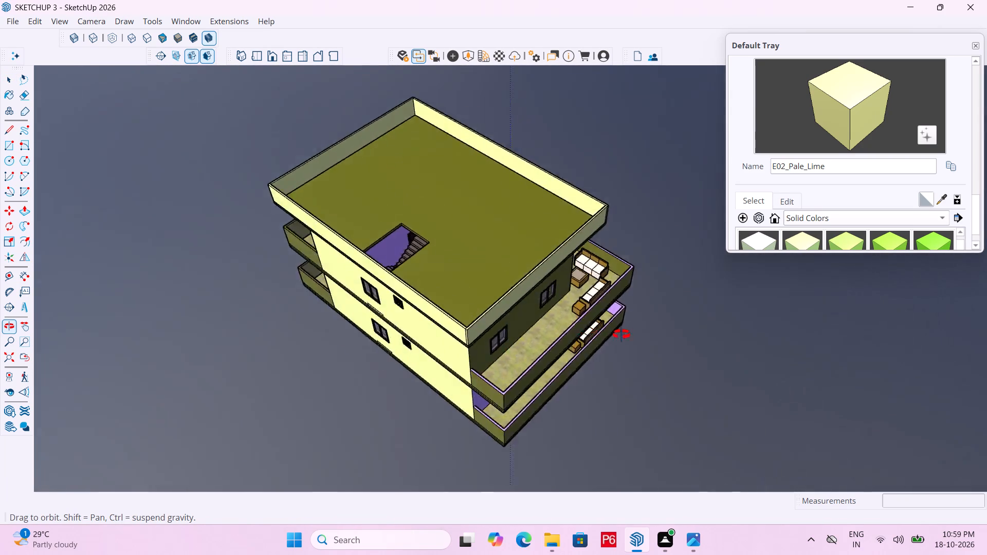
{"action": "middle_click_drag", "start_coordinate": [622, 335], "coordinate": [788, 315]}
{"action": "middle_click_drag", "start_coordinate": [360, 334], "coordinate": [612, 277]}
{"action": "triple_click", "coordinate": [710, 336]}
{"action": "double_click", "coordinate": [710, 336]}
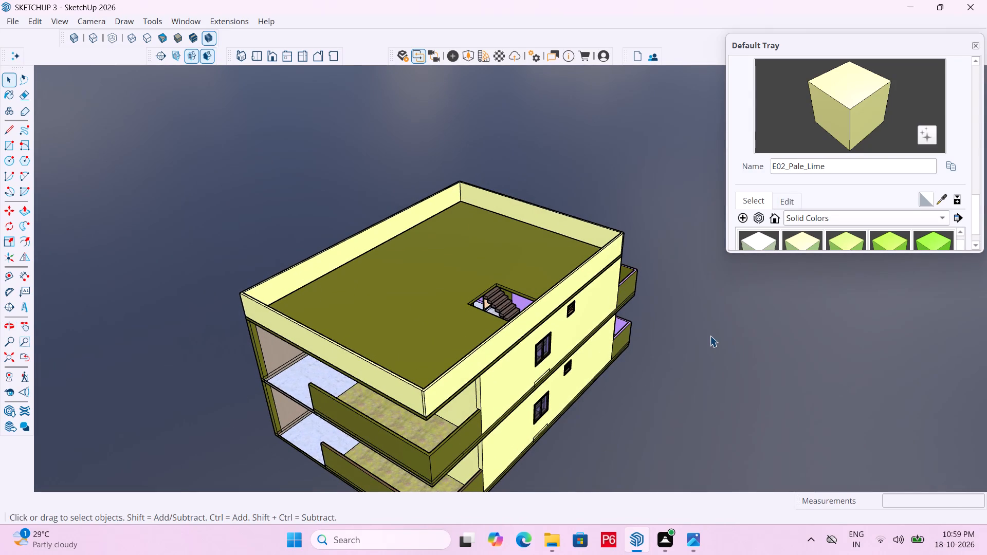
{"action": "middle_click_drag", "start_coordinate": [366, 313], "coordinate": [492, 197]}
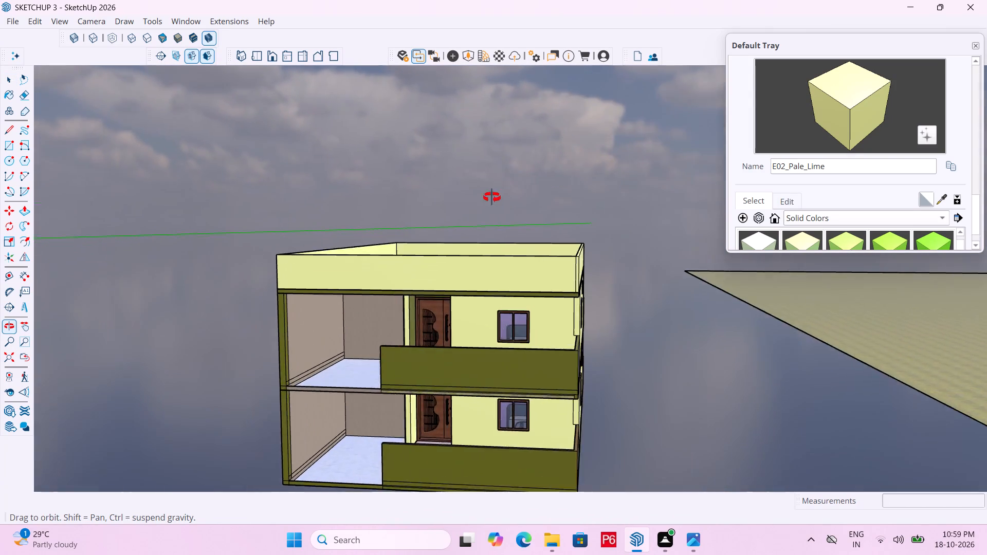
{"action": "middle_click_drag", "start_coordinate": [492, 197], "coordinate": [485, 202]}
{"action": "scroll", "coordinate": [489, 172], "scroll_direction": "down", "scroll_amount": 5}
{"action": "middle_click_drag", "start_coordinate": [489, 208], "coordinate": [582, 246]}
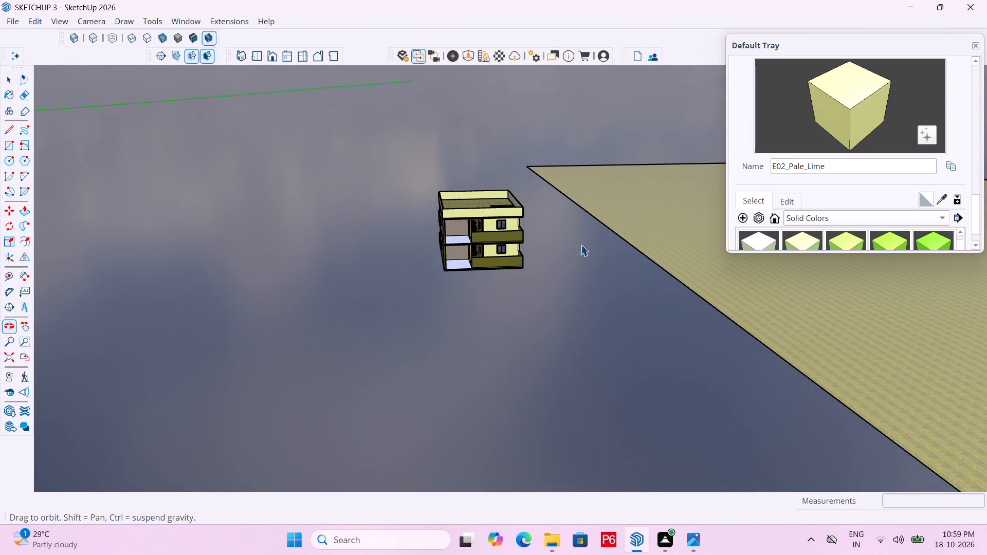
{"action": "scroll", "coordinate": [468, 201], "scroll_direction": "up", "scroll_amount": 7}
{"action": "middle_click_drag", "start_coordinate": [467, 202], "coordinate": [401, 197]}
{"action": "scroll", "coordinate": [401, 197], "scroll_direction": "up", "scroll_amount": 2}
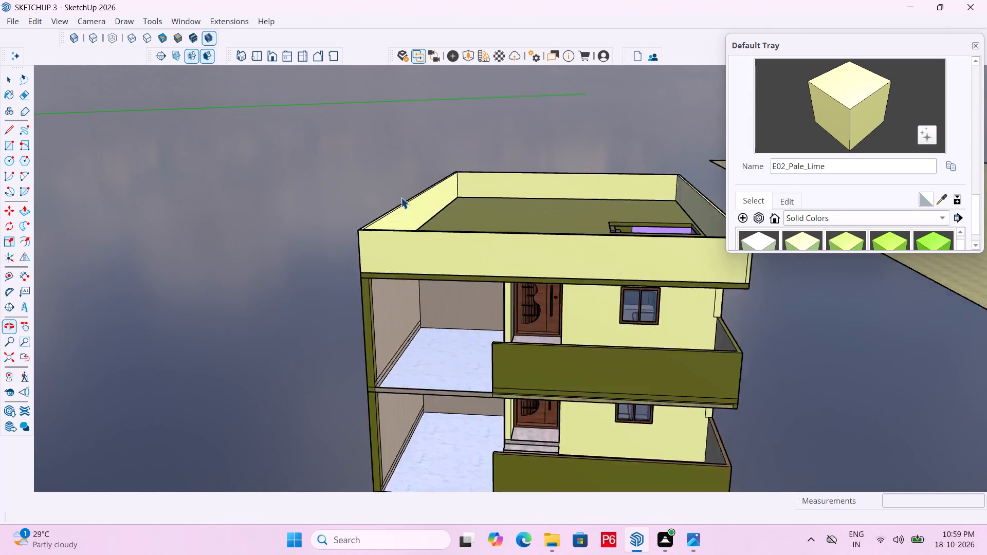
{"action": "scroll", "coordinate": [401, 197], "scroll_direction": "up", "scroll_amount": 2}
{"action": "scroll", "coordinate": [426, 191], "scroll_direction": "down", "scroll_amount": 5}
{"action": "middle_click_drag", "start_coordinate": [452, 234], "coordinate": [503, 234]}
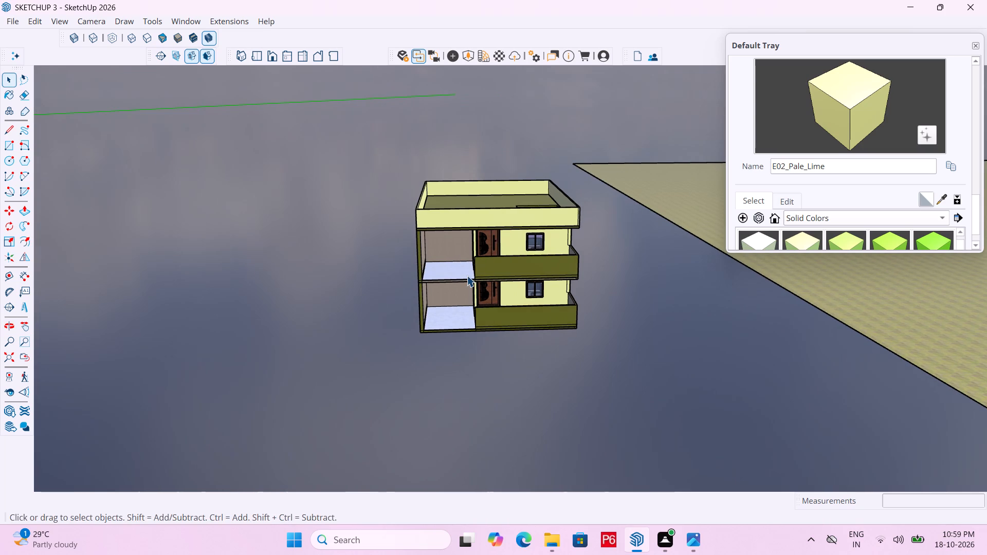
Draw a rectangle about 12' 3 3/8" by 16' over the upper open bay, from the floor slab to the parapet's top corner.
{"action": "key", "text": "r"}
{"action": "scroll", "coordinate": [480, 274], "scroll_direction": "up", "scroll_amount": 14}
{"action": "middle_click_drag", "start_coordinate": [456, 289], "coordinate": [458, 287]}
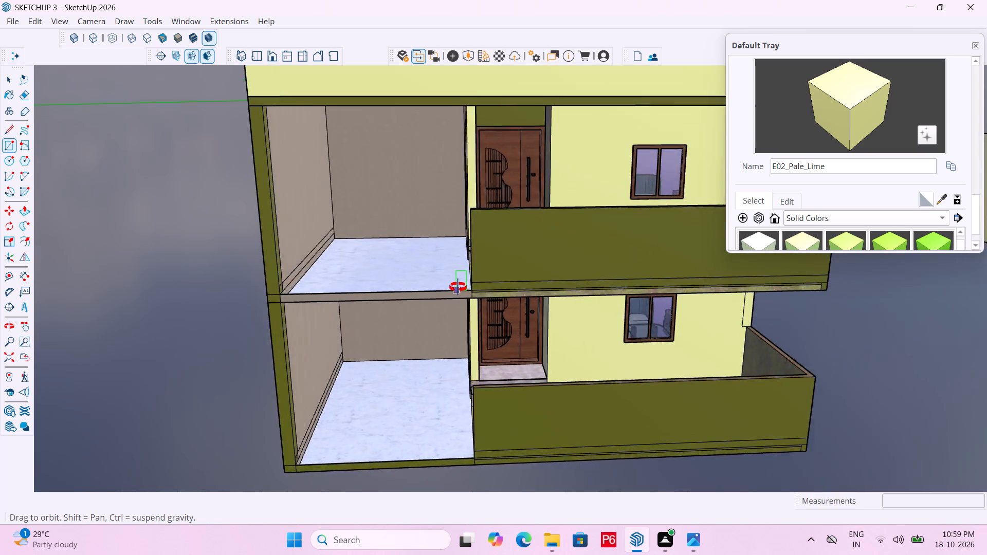
{"action": "middle_click_drag", "start_coordinate": [458, 287], "coordinate": [473, 286]}
{"action": "scroll", "coordinate": [458, 287], "scroll_direction": "up", "scroll_amount": 4}
{"action": "middle_click_drag", "start_coordinate": [477, 288], "coordinate": [608, 323]}
{"action": "scroll", "coordinate": [588, 316], "scroll_direction": "up", "scroll_amount": 4}
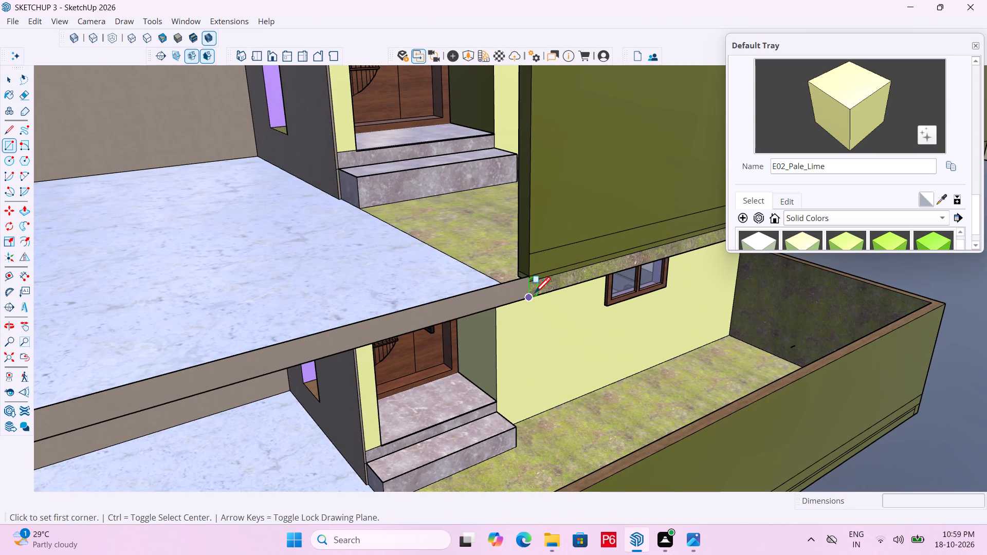
{"action": "left_click", "coordinate": [533, 296]}
{"action": "scroll", "coordinate": [521, 329], "scroll_direction": "down", "scroll_amount": 8}
{"action": "scroll", "coordinate": [571, 440], "scroll_direction": "down", "scroll_amount": 4}
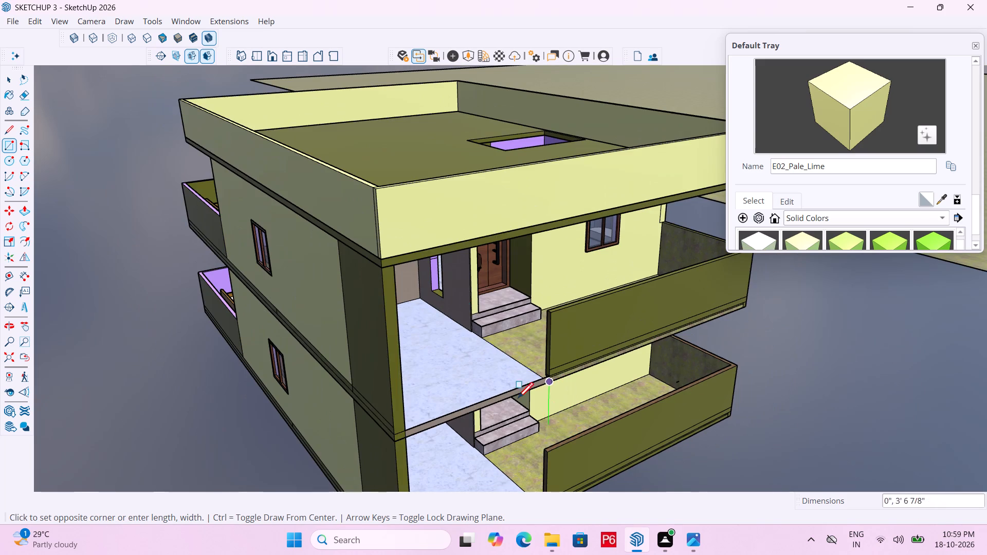
{"action": "left_click", "coordinate": [376, 191]}
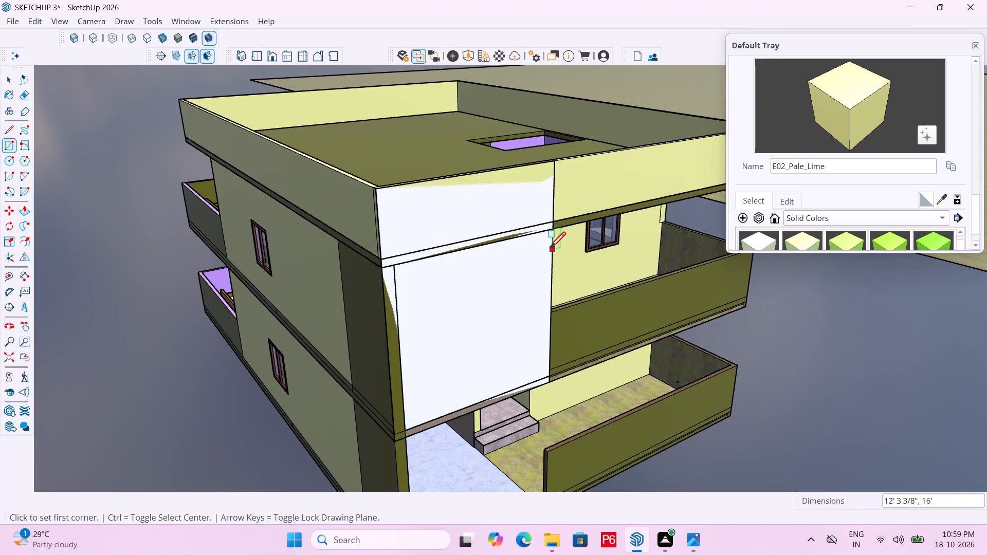
Make the new rectangle with its edges a group and open that group for editing.
{"action": "middle_click_drag", "start_coordinate": [527, 251], "coordinate": [441, 256]}
{"action": "key", "text": "space"}
{"action": "double_click", "coordinate": [442, 298]}
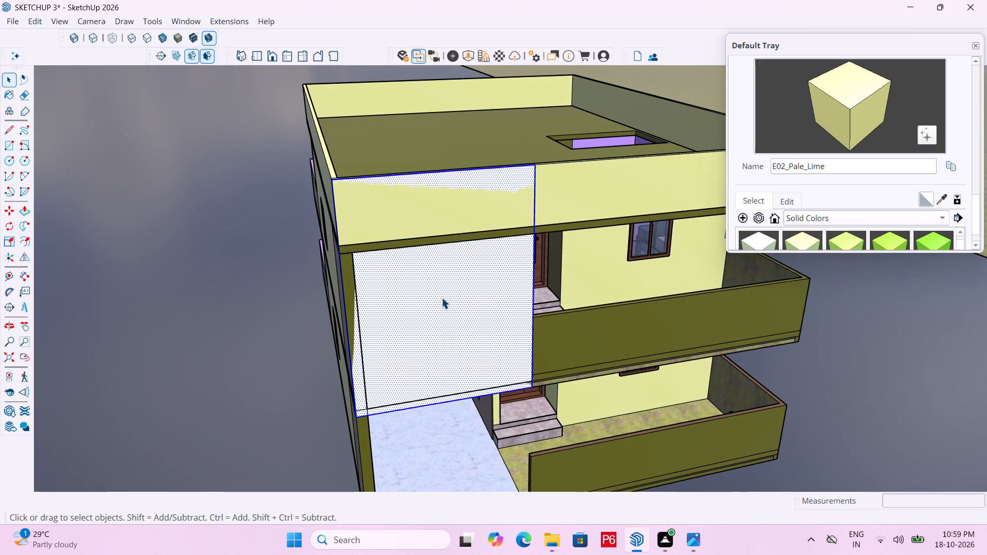
{"action": "right_click", "coordinate": [442, 298]}
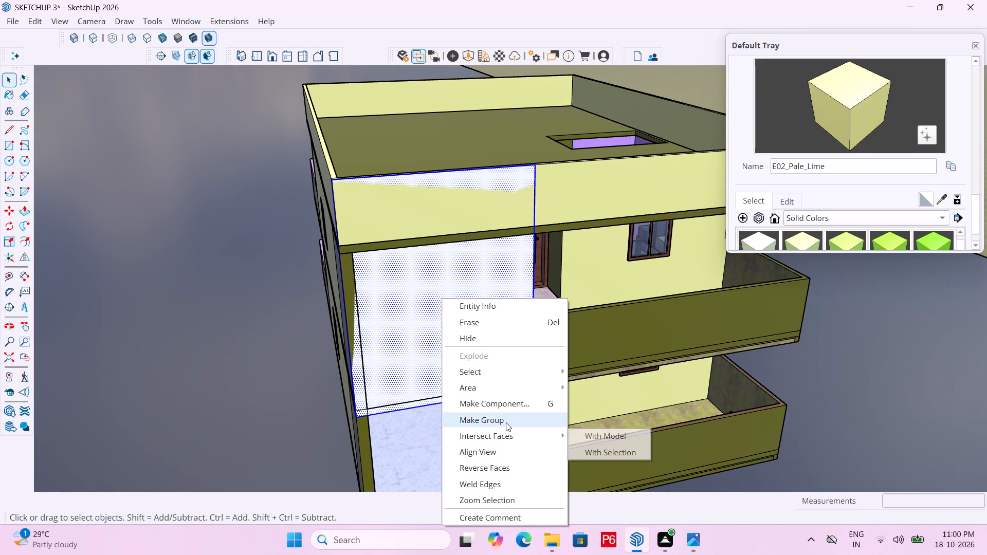
{"action": "left_click", "coordinate": [506, 422]}
{"action": "key", "text": "space"}
{"action": "left_click", "coordinate": [432, 300]}
{"action": "left_click", "coordinate": [433, 295]}
{"action": "left_click", "coordinate": [426, 285]}
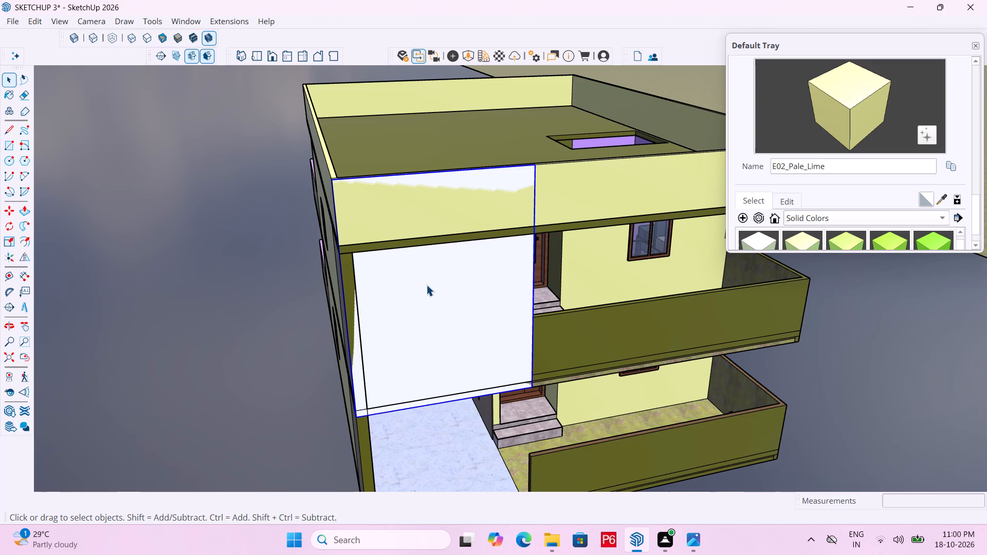
{"action": "scroll", "coordinate": [277, 280], "scroll_direction": "down", "scroll_amount": 3}
{"action": "key", "text": "space"}
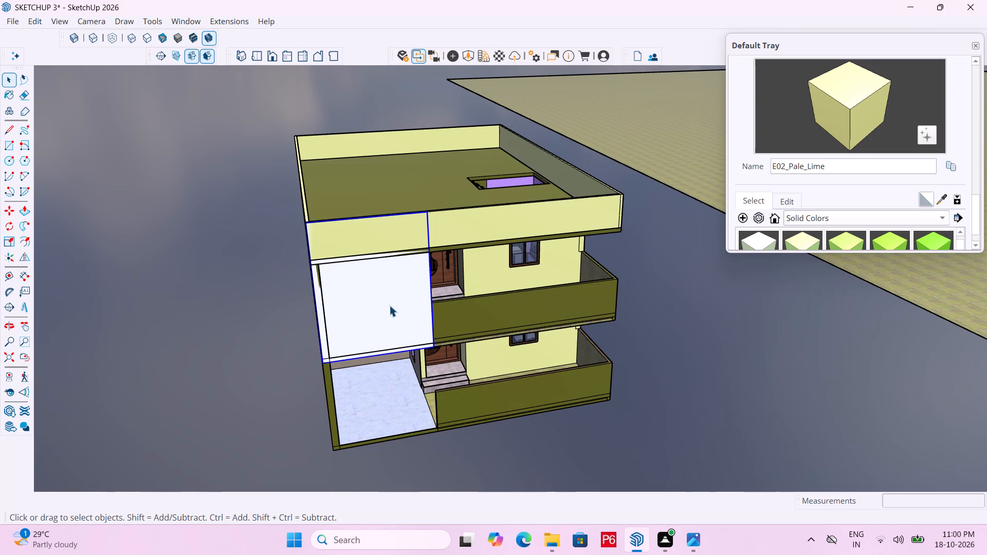
{"action": "double_click", "coordinate": [396, 302]}
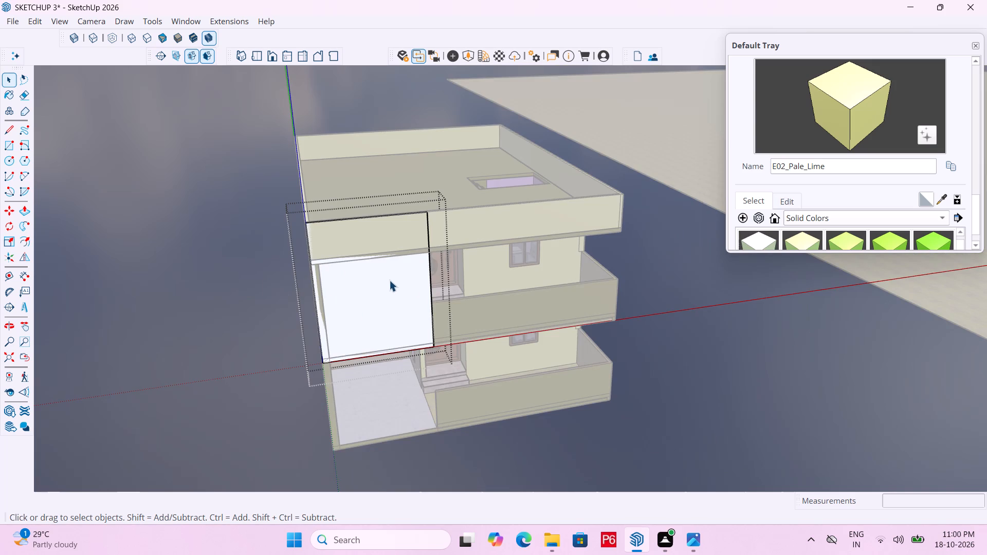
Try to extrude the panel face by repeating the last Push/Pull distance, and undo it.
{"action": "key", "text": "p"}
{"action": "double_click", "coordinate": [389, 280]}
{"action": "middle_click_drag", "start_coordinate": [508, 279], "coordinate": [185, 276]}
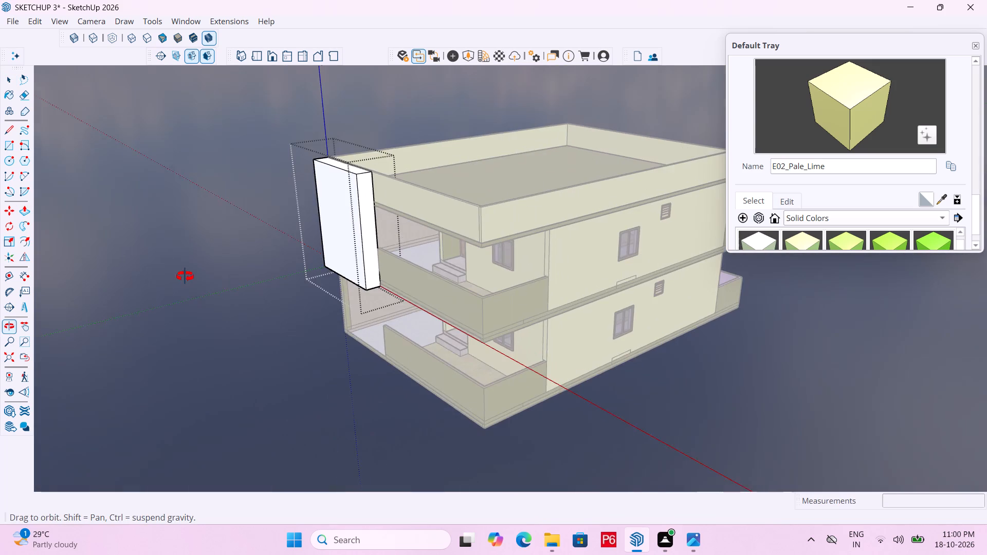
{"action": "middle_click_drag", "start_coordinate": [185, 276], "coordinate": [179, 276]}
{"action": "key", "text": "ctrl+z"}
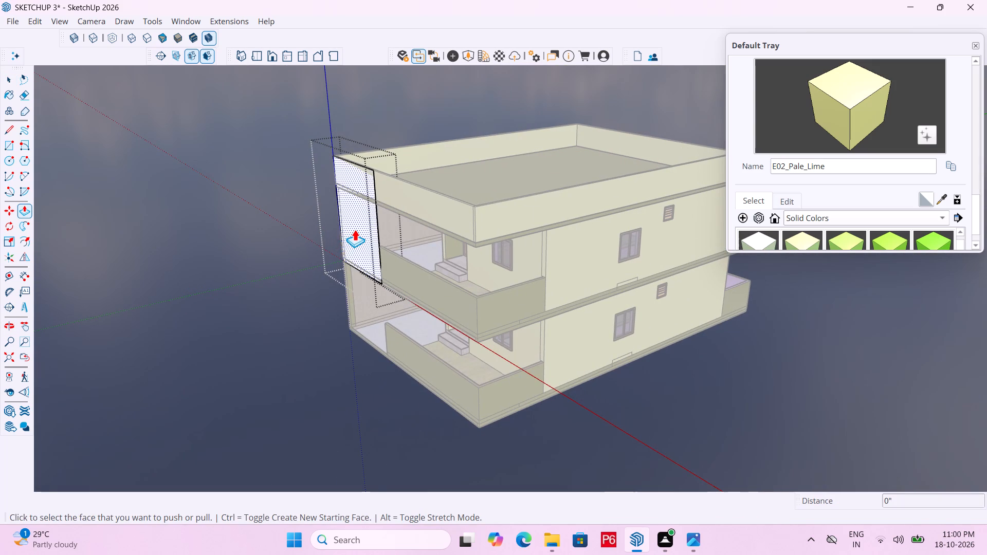
Extrude the panel face 4" outward from the house front and close the group.
{"action": "left_click", "coordinate": [355, 229]}
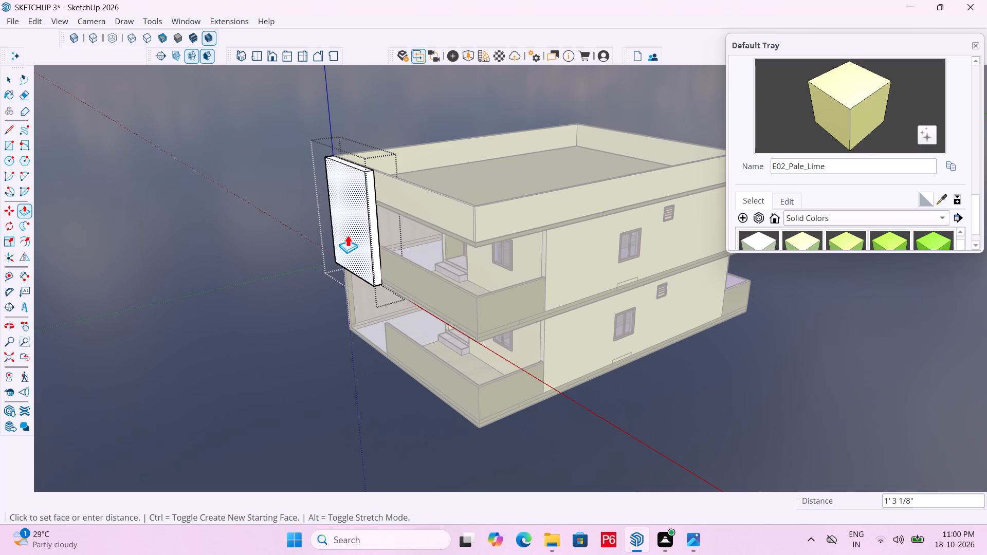
{"action": "type", "text": "4\":"}
{"action": "key", "text": "Return"}
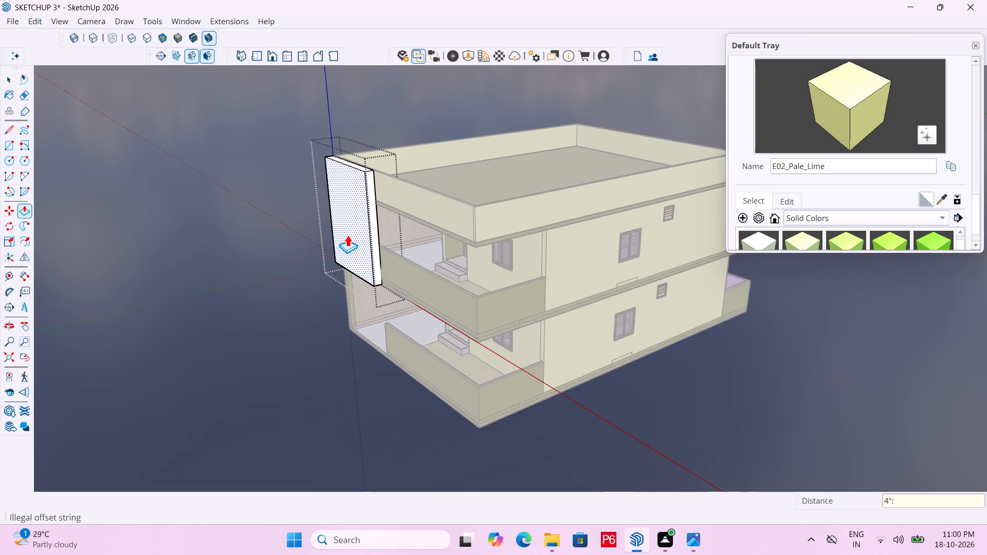
{"action": "key", "text": "BackSpace"}
{"action": "type", "text": "4\""}
{"action": "key", "text": "Return"}
{"action": "scroll", "coordinate": [362, 204], "scroll_direction": "up", "scroll_amount": 5}
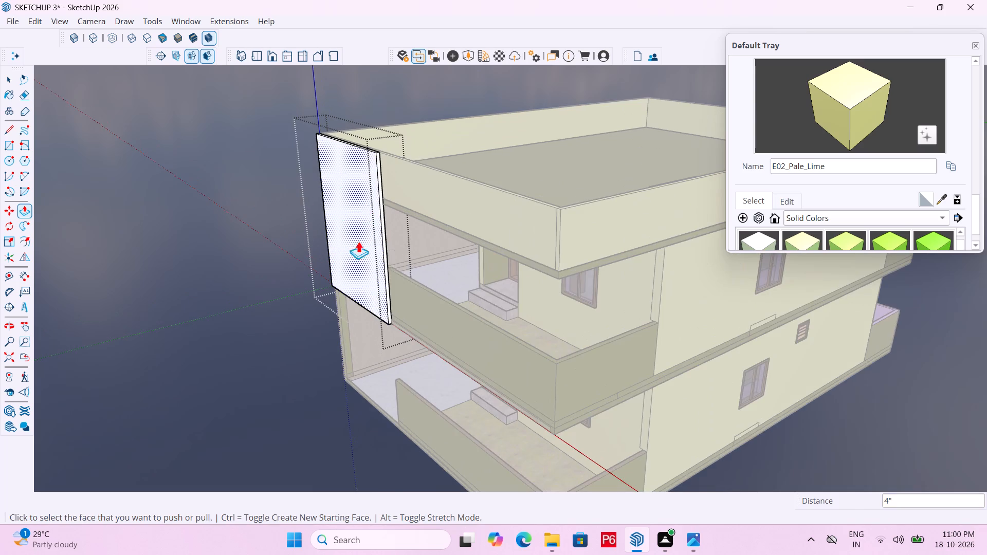
{"action": "key", "text": "space"}
{"action": "left_click", "coordinate": [255, 256]}
Extend the front panel's top face upward with Push/Pull so that it rises above the roof parapet, and close the group.
{"action": "middle_click_drag", "start_coordinate": [350, 214], "coordinate": [455, 217]}
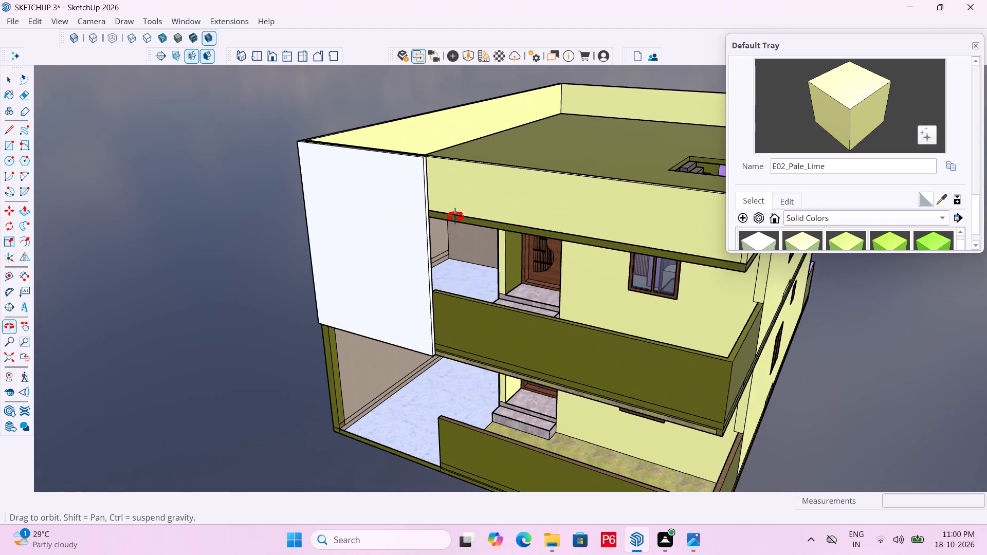
{"action": "middle_click_drag", "start_coordinate": [455, 217], "coordinate": [456, 217]}
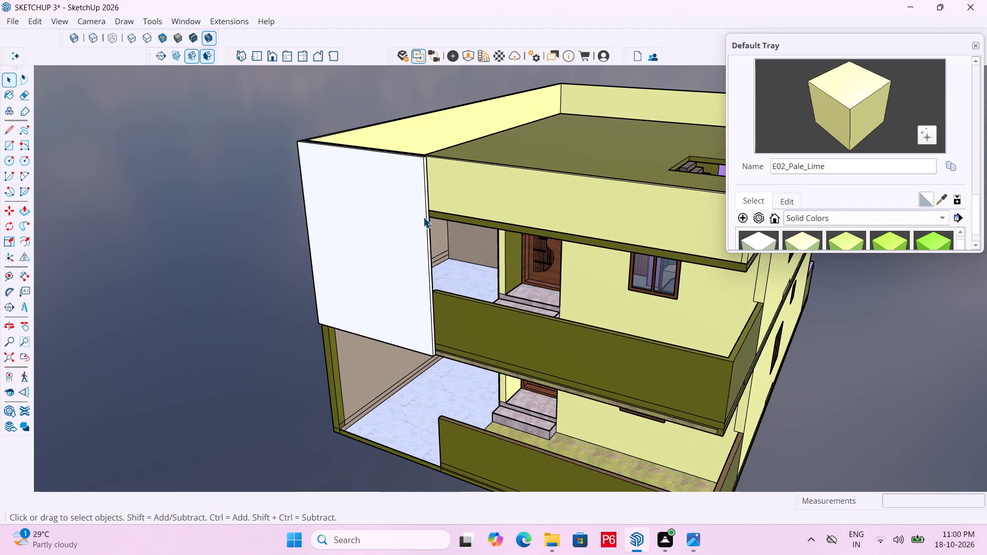
{"action": "middle_click_drag", "start_coordinate": [403, 310], "coordinate": [496, 242]}
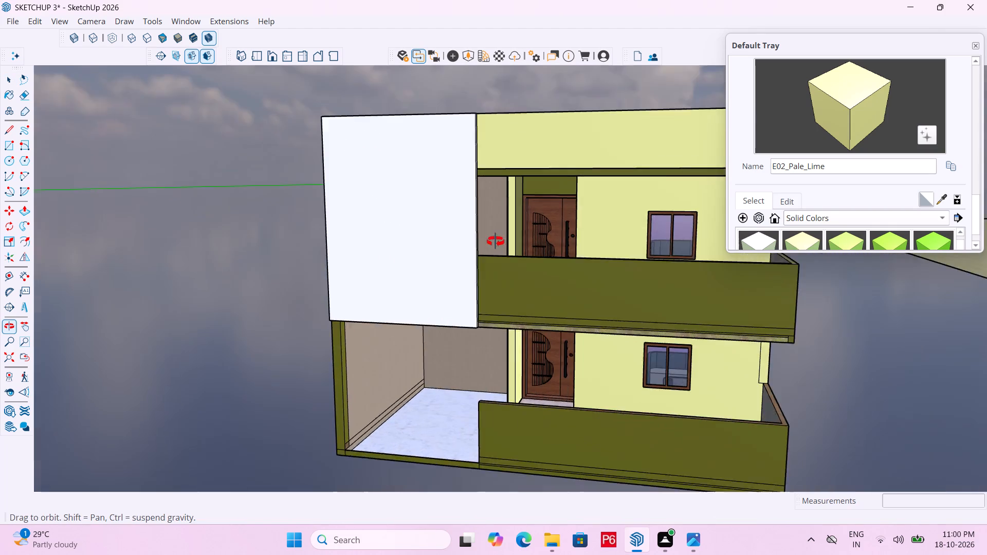
{"action": "middle_click_drag", "start_coordinate": [496, 242], "coordinate": [449, 230]}
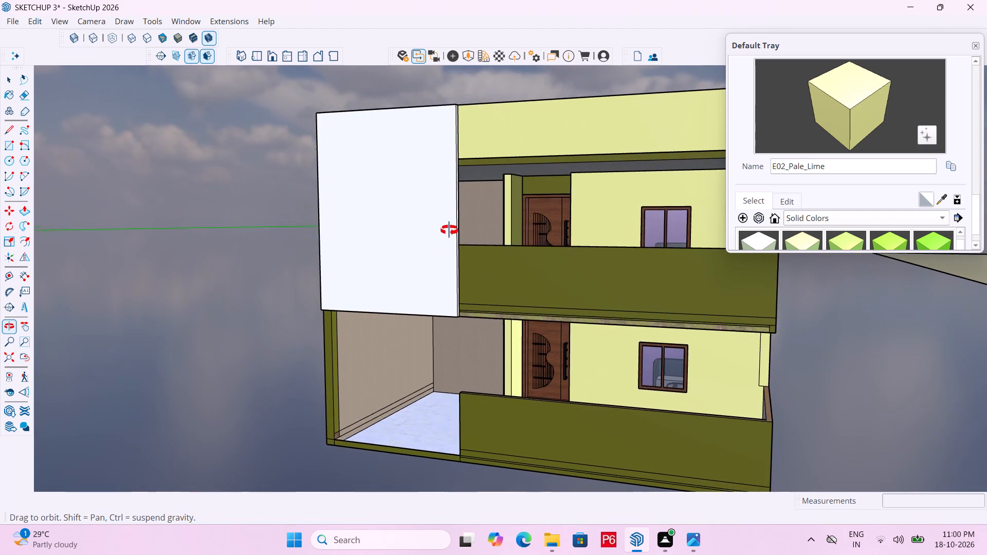
{"action": "middle_click_drag", "start_coordinate": [449, 230], "coordinate": [405, 273]}
{"action": "scroll", "coordinate": [405, 273], "scroll_direction": "up", "scroll_amount": 4}
{"action": "middle_click_drag", "start_coordinate": [412, 230], "coordinate": [389, 367]}
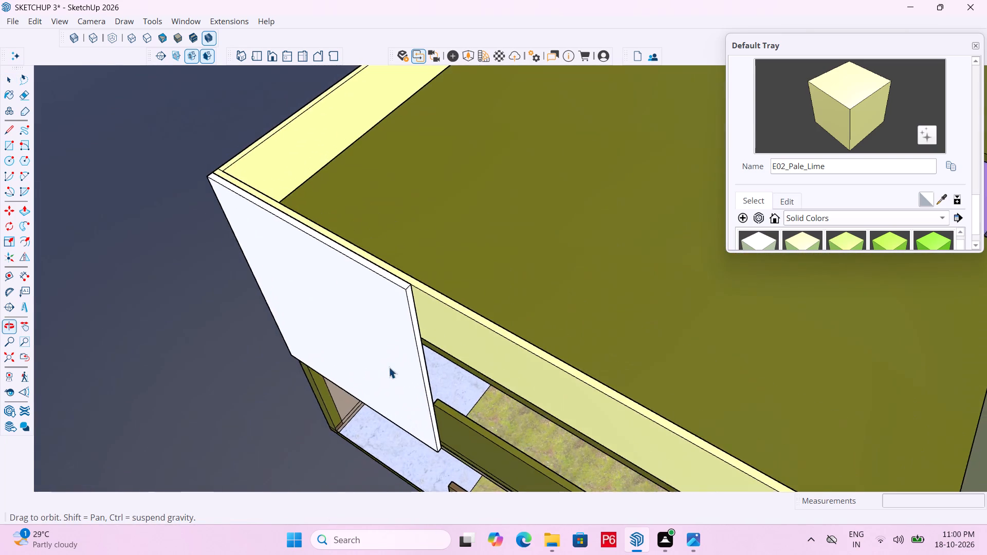
{"action": "middle_click_drag", "start_coordinate": [389, 367], "coordinate": [389, 393]}
{"action": "scroll", "coordinate": [357, 252], "scroll_direction": "up", "scroll_amount": 9}
{"action": "left_click", "coordinate": [367, 245]}
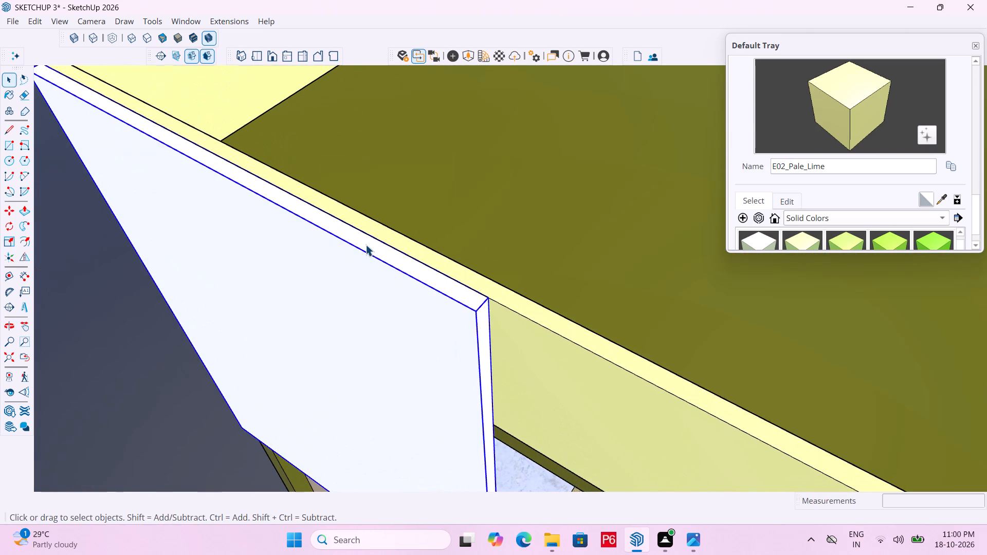
{"action": "double_click", "coordinate": [365, 245]}
{"action": "left_click", "coordinate": [334, 231]}
{"action": "key", "text": "p"}
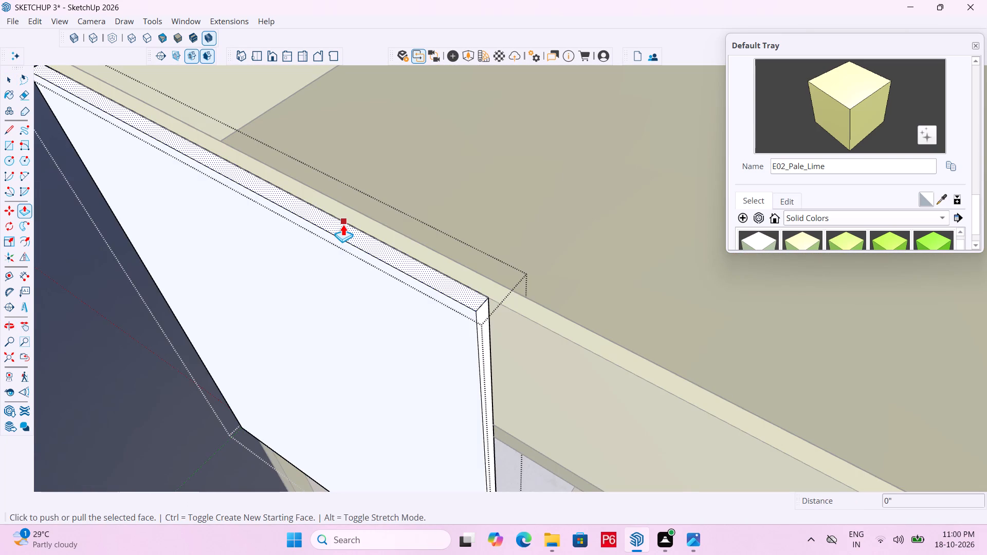
{"action": "left_click", "coordinate": [342, 230]}
{"action": "scroll", "coordinate": [370, 190], "scroll_direction": "down", "scroll_amount": 7}
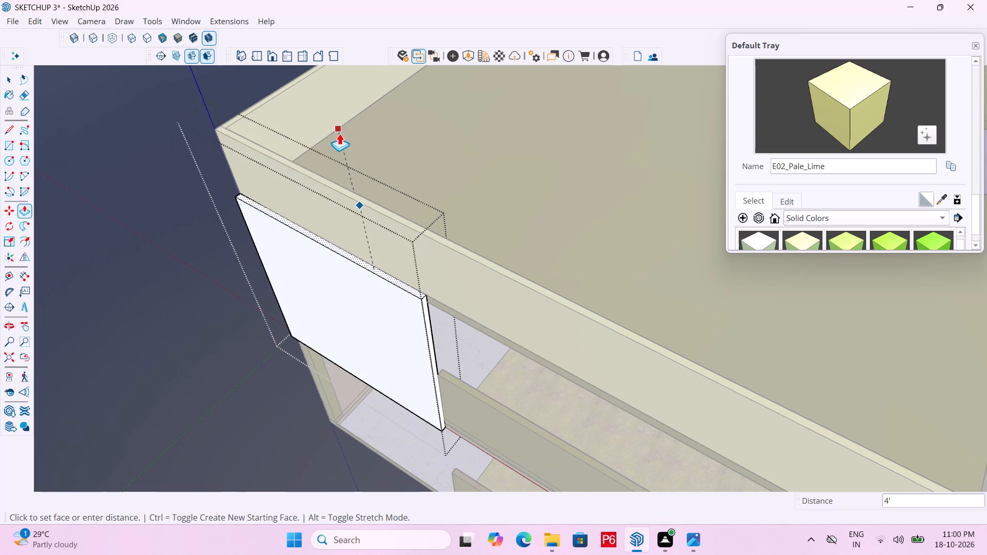
{"action": "scroll", "coordinate": [356, 242], "scroll_direction": "down", "scroll_amount": 5}
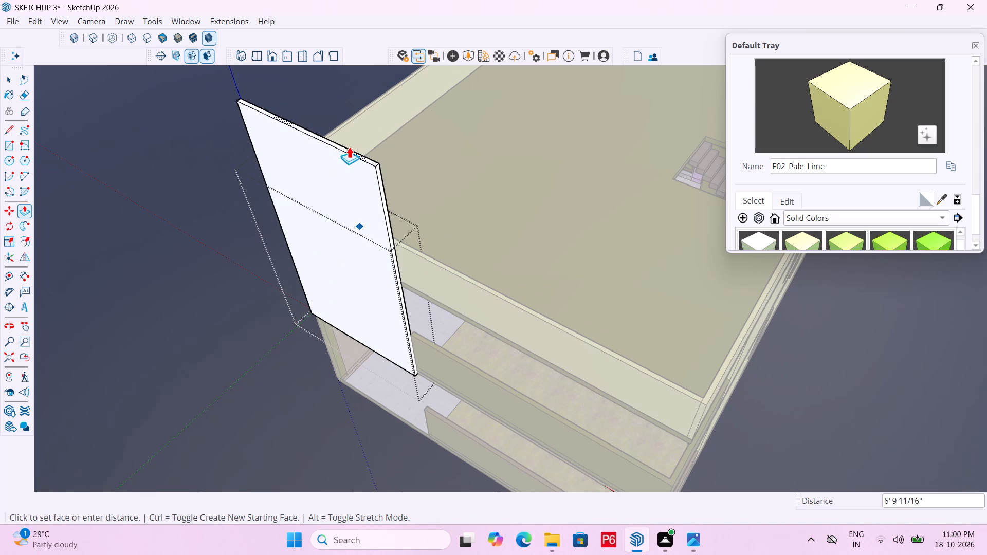
{"action": "scroll", "coordinate": [366, 151], "scroll_direction": "up", "scroll_amount": 3}
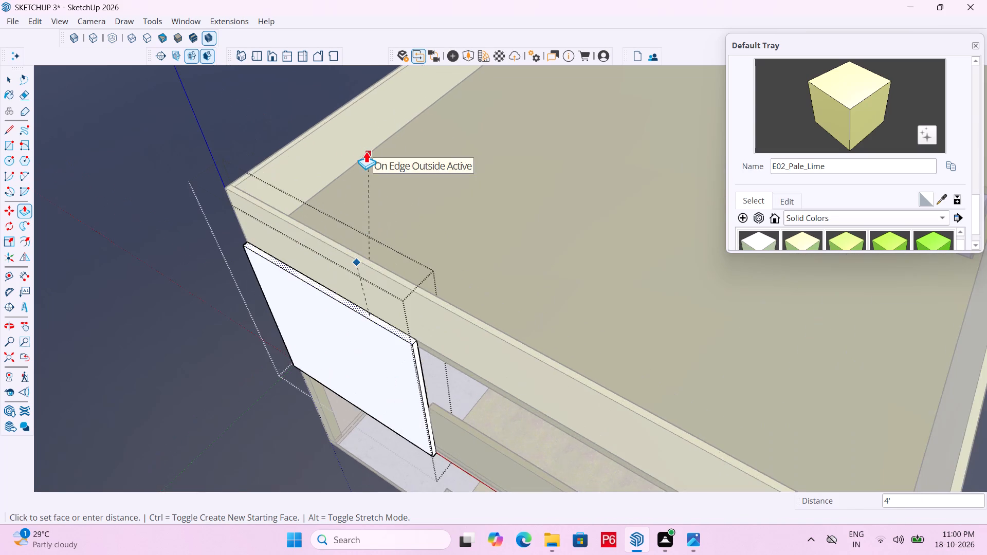
{"action": "middle_click_drag", "start_coordinate": [412, 175], "coordinate": [366, 83]}
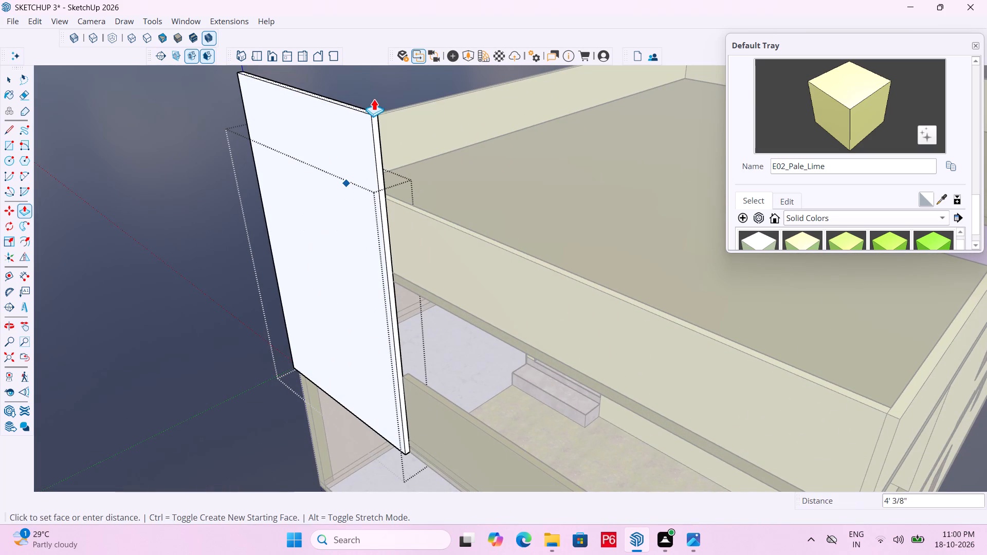
{"action": "left_click", "coordinate": [376, 80]}
{"action": "key", "text": "space"}
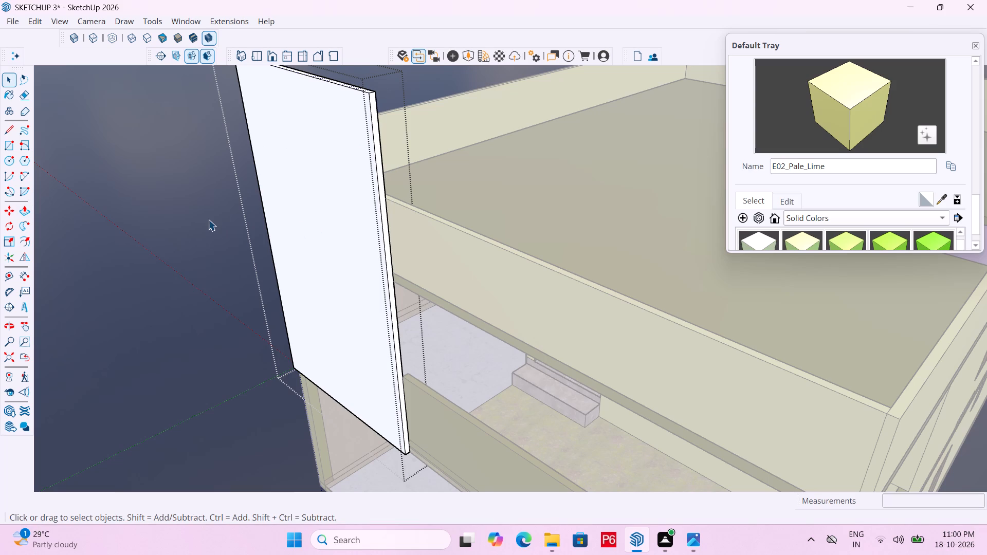
{"action": "left_click", "coordinate": [208, 219]}
Thicken the raised panel by pulling its front face out another 2" inside its group, and close the group.
{"action": "double_click", "coordinate": [334, 215]}
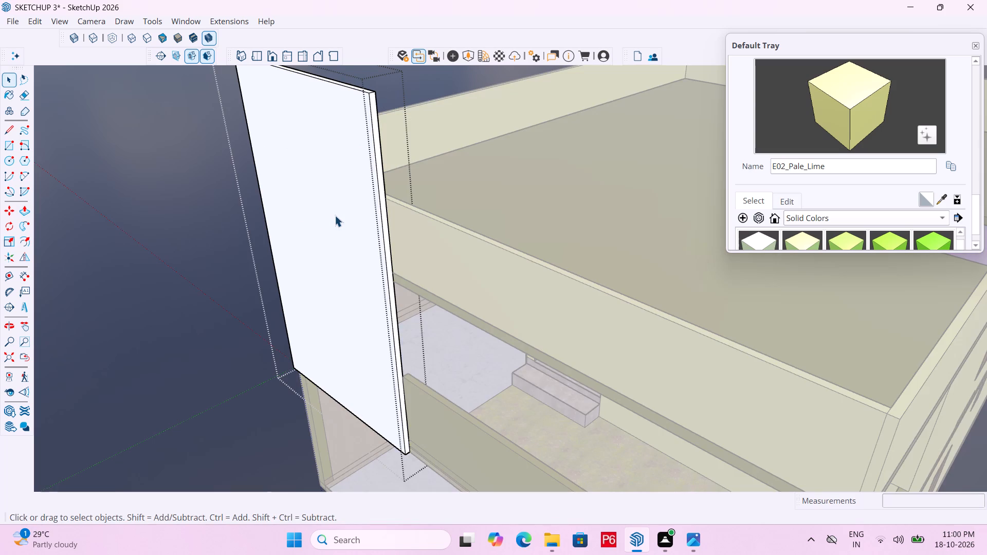
{"action": "left_click", "coordinate": [335, 215]}
{"action": "key", "text": "p"}
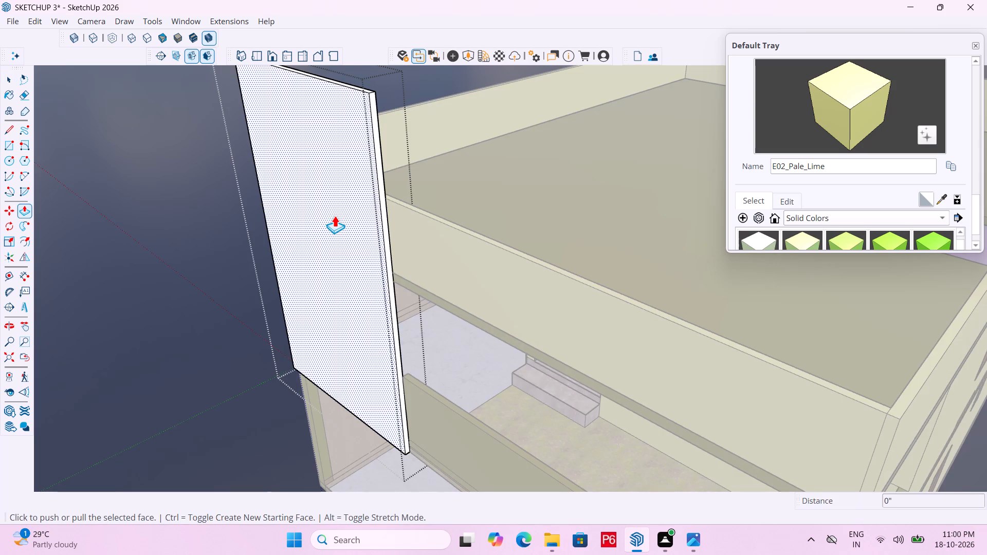
{"action": "left_click", "coordinate": [335, 215]}
{"action": "key", "text": "2"}
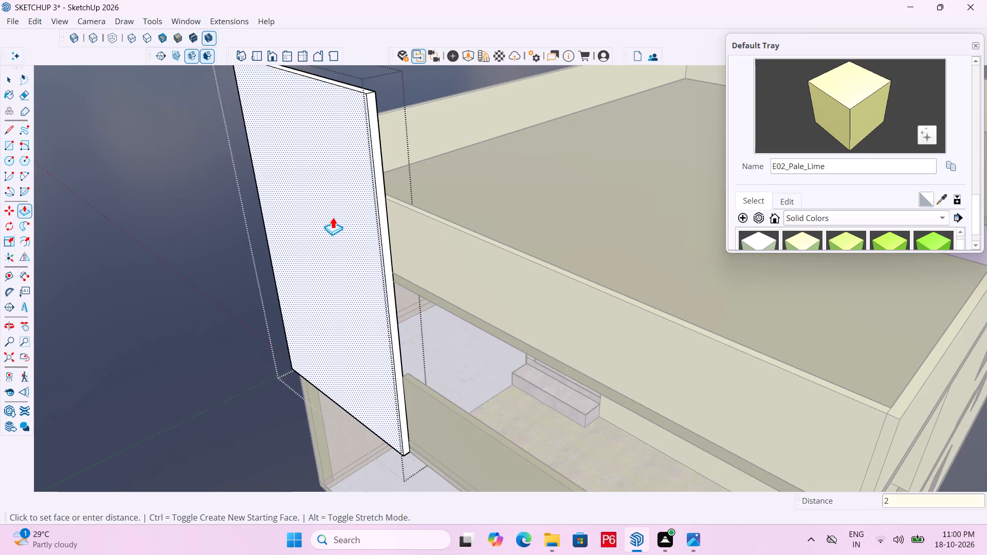
{"action": "key", "text": "shift+quotedbl"}
{"action": "key", "text": "Return"}
{"action": "key", "text": "space"}
{"action": "triple_click", "coordinate": [188, 222]}
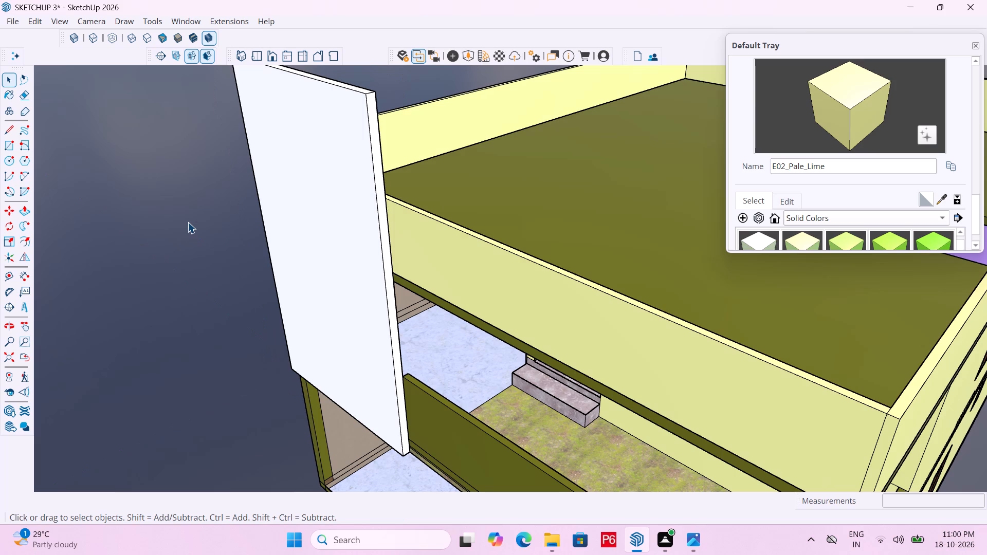
Save the model.
{"action": "key", "text": "ctrl+s"}
{"action": "key", "text": "ctrl+s"}
{"action": "key", "text": "ctrl+s"}
Examine the house with its new front panel from several angles, and the upper floor's entrance steps and door up close.
{"action": "scroll", "coordinate": [192, 221], "scroll_direction": "down", "scroll_amount": 6}
{"action": "scroll", "coordinate": [266, 216], "scroll_direction": "down", "scroll_amount": 4}
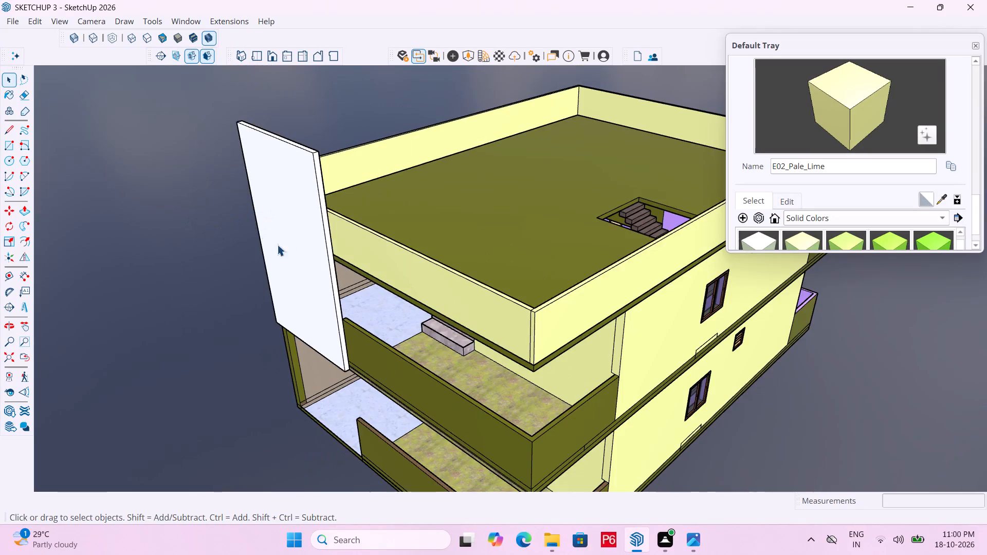
{"action": "scroll", "coordinate": [334, 248], "scroll_direction": "down", "scroll_amount": 3}
{"action": "middle_click_drag", "start_coordinate": [365, 325], "coordinate": [222, 306]}
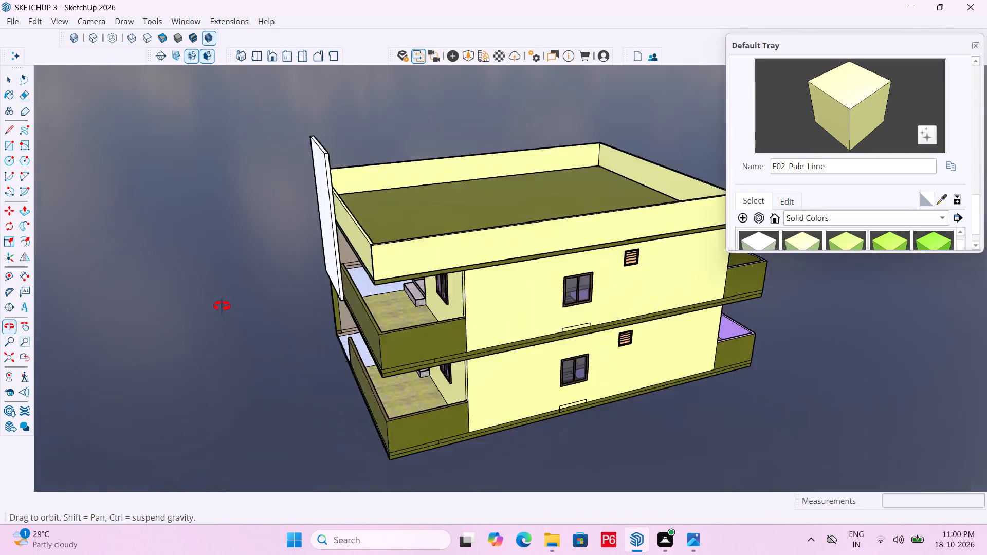
{"action": "middle_click_drag", "start_coordinate": [222, 306], "coordinate": [456, 353]}
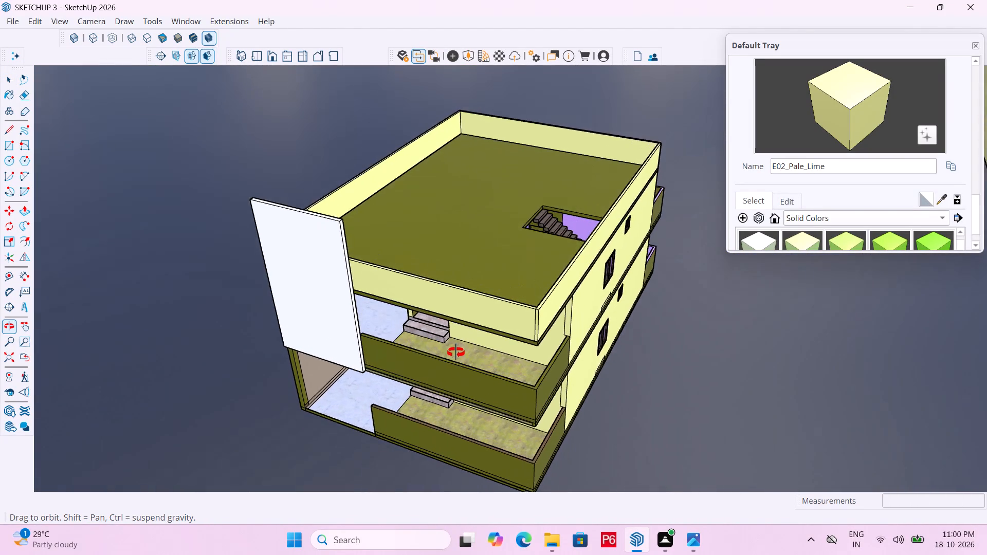
{"action": "middle_click_drag", "start_coordinate": [456, 353], "coordinate": [462, 306]}
{"action": "scroll", "coordinate": [434, 309], "scroll_direction": "up", "scroll_amount": 16}
{"action": "scroll", "coordinate": [342, 312], "scroll_direction": "up", "scroll_amount": 3}
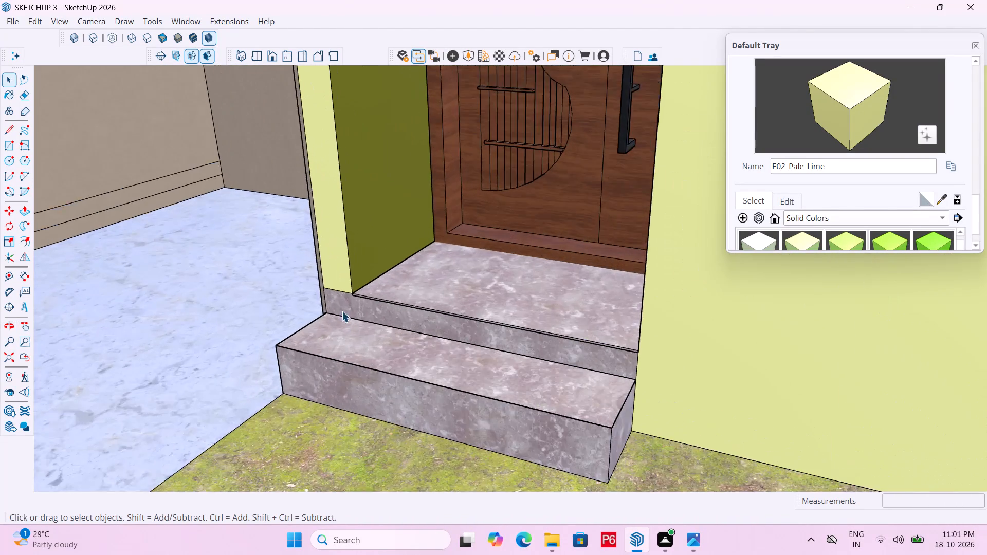
Examine the house from all sides, from the entrance steps and front panel round to the rear balconies.
{"action": "scroll", "coordinate": [342, 311], "scroll_direction": "up", "scroll_amount": 18}
{"action": "scroll", "coordinate": [377, 283], "scroll_direction": "down", "scroll_amount": 7}
{"action": "scroll", "coordinate": [383, 346], "scroll_direction": "down", "scroll_amount": 4}
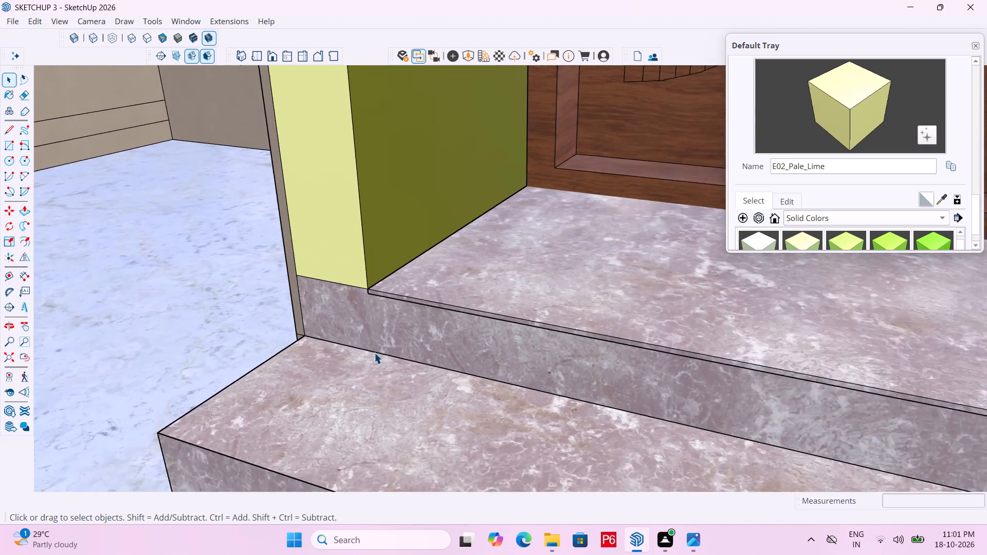
{"action": "scroll", "coordinate": [374, 353], "scroll_direction": "down", "scroll_amount": 3}
{"action": "scroll", "coordinate": [325, 343], "scroll_direction": "down", "scroll_amount": 12}
{"action": "scroll", "coordinate": [428, 354], "scroll_direction": "down", "scroll_amount": 6}
{"action": "scroll", "coordinate": [497, 339], "scroll_direction": "down", "scroll_amount": 6}
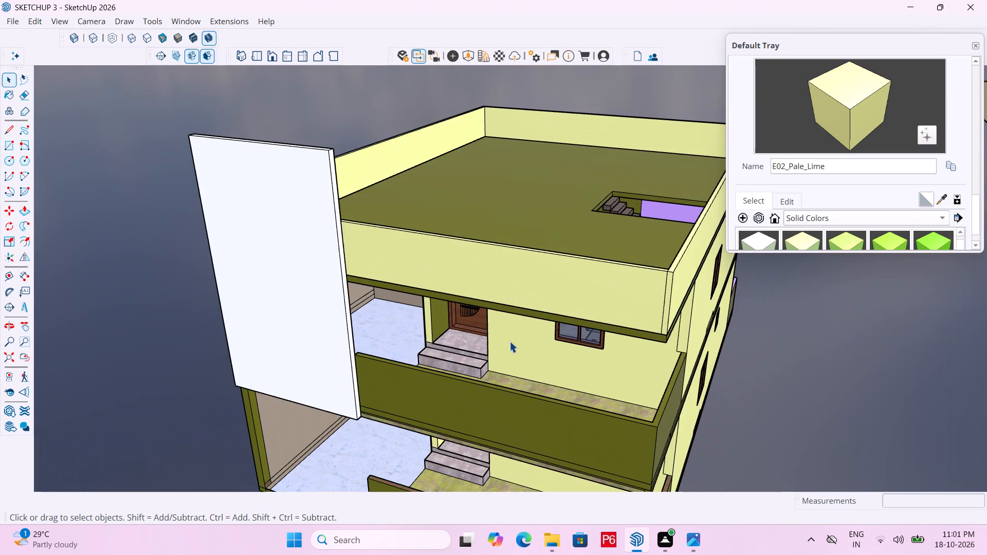
{"action": "scroll", "coordinate": [509, 341], "scroll_direction": "down", "scroll_amount": 1}
{"action": "middle_click_drag", "start_coordinate": [431, 293], "coordinate": [369, 249]}
{"action": "scroll", "coordinate": [270, 271], "scroll_direction": "up", "scroll_amount": 4}
{"action": "scroll", "coordinate": [400, 264], "scroll_direction": "up", "scroll_amount": 5}
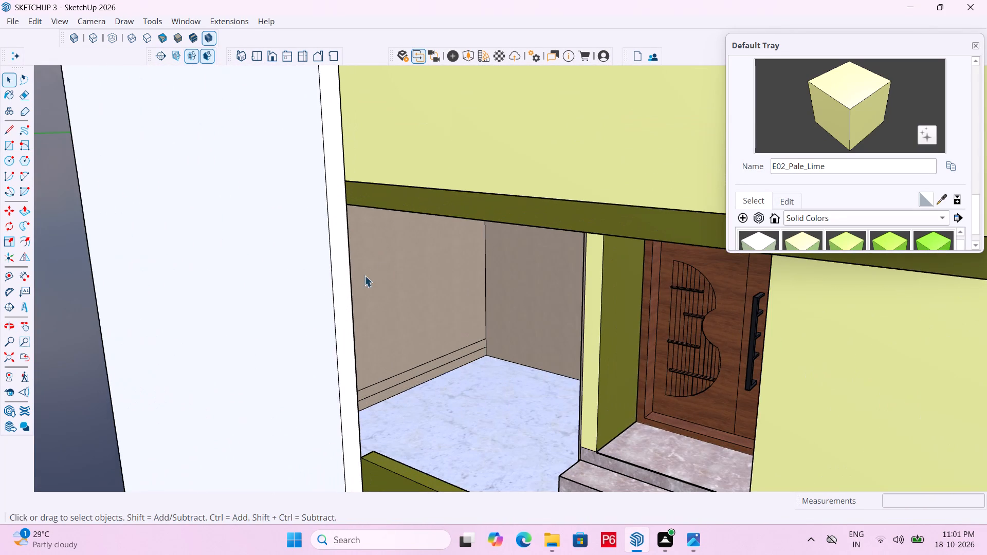
{"action": "left_click", "coordinate": [343, 305]}
{"action": "scroll", "coordinate": [383, 263], "scroll_direction": "down", "scroll_amount": 16}
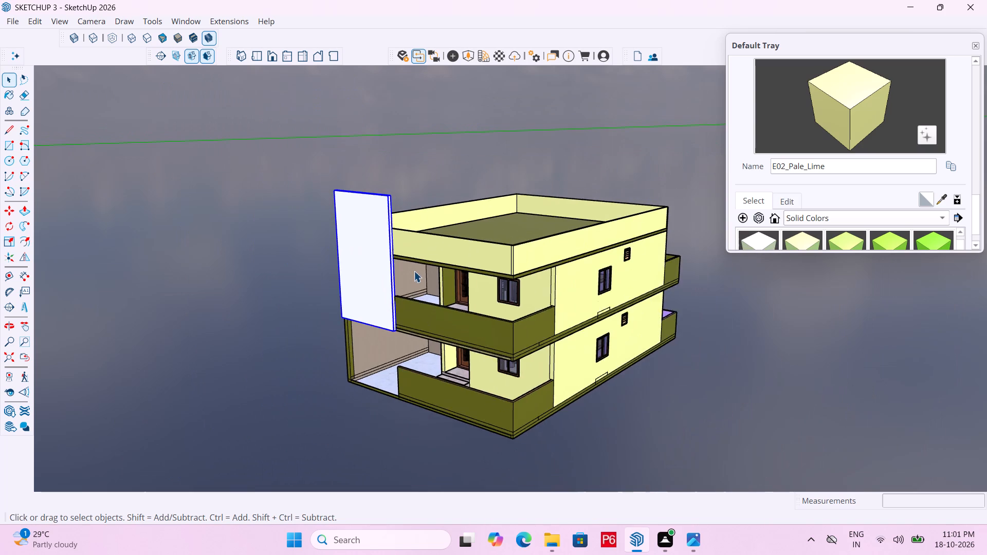
{"action": "middle_click_drag", "start_coordinate": [414, 271], "coordinate": [682, 265]}
{"action": "middle_click_drag", "start_coordinate": [356, 312], "coordinate": [786, 343]}
{"action": "middle_click_drag", "start_coordinate": [475, 337], "coordinate": [512, 329]}
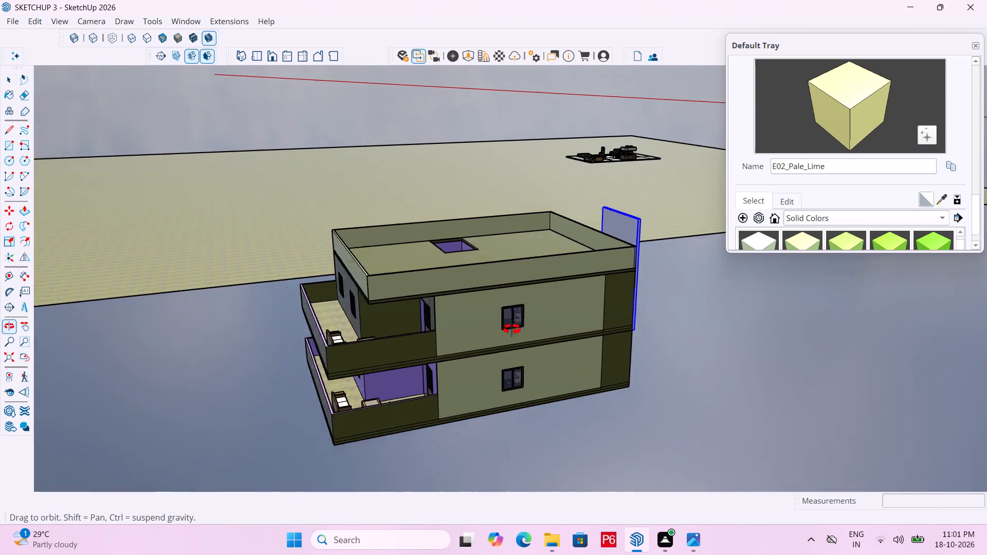
{"action": "middle_click_drag", "start_coordinate": [512, 329], "coordinate": [659, 324]}
{"action": "middle_click_drag", "start_coordinate": [323, 347], "coordinate": [544, 351]}
{"action": "middle_click_drag", "start_coordinate": [359, 349], "coordinate": [509, 355]}
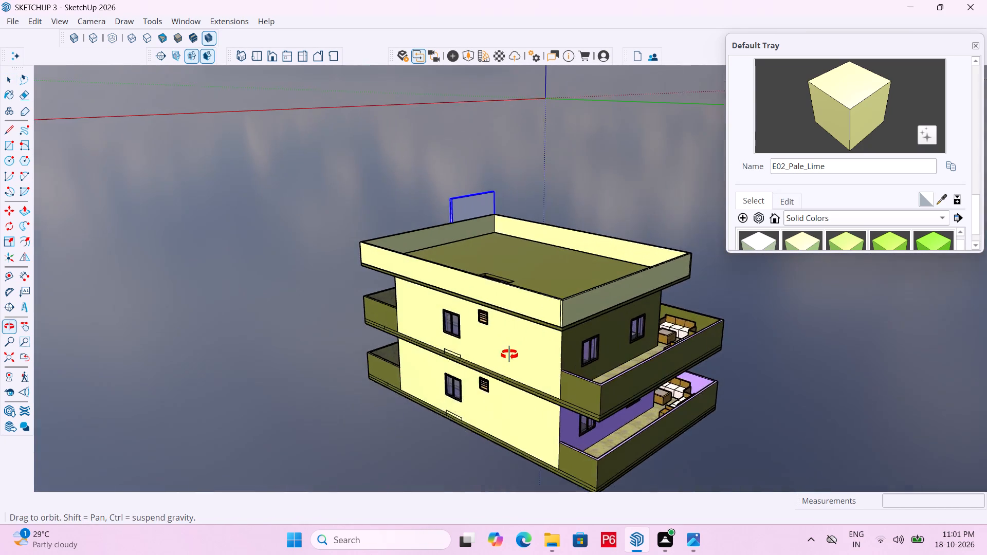
{"action": "middle_click_drag", "start_coordinate": [509, 355], "coordinate": [510, 354]}
{"action": "scroll", "coordinate": [510, 354], "scroll_direction": "up", "scroll_amount": 3}
{"action": "scroll", "coordinate": [216, 312], "scroll_direction": "down", "scroll_amount": 6}
{"action": "scroll", "coordinate": [382, 386], "scroll_direction": "up", "scroll_amount": 10}
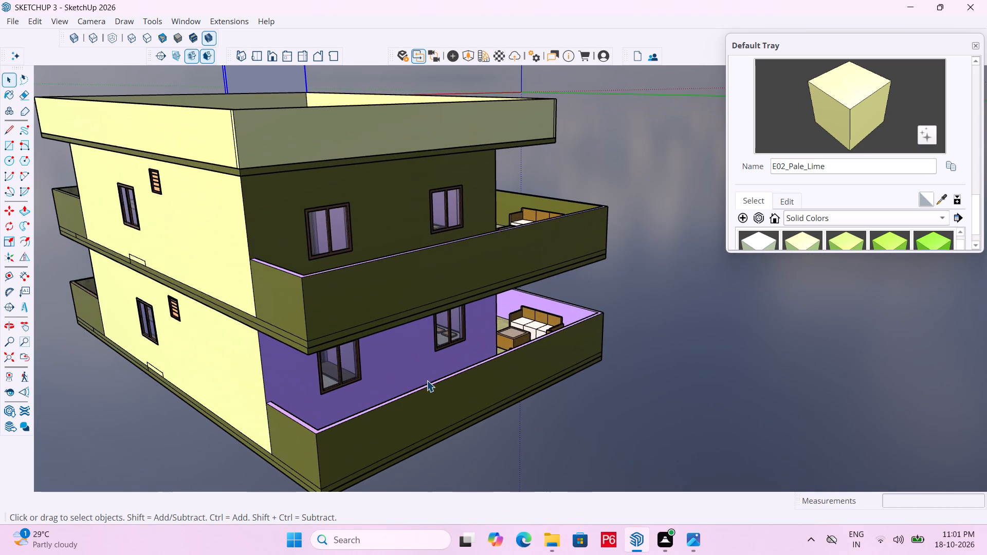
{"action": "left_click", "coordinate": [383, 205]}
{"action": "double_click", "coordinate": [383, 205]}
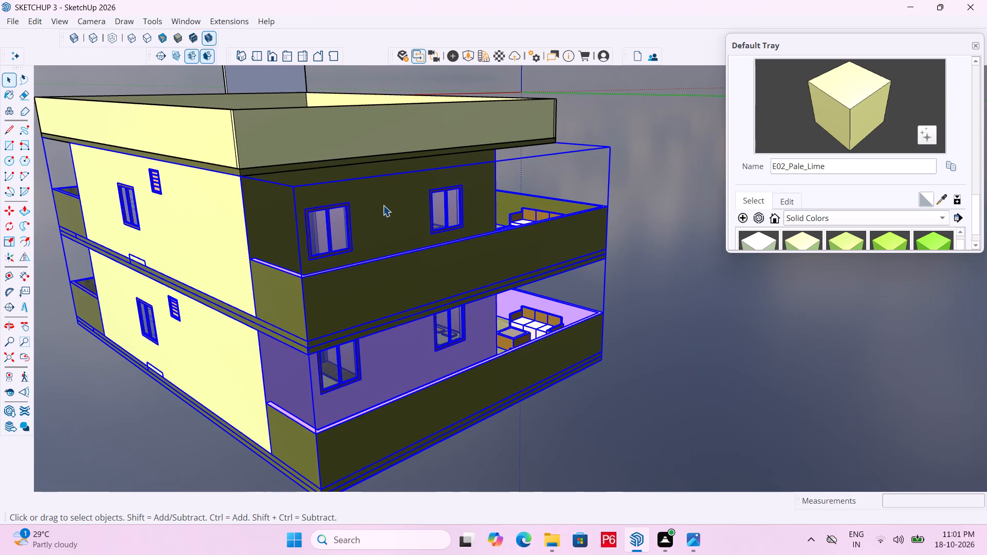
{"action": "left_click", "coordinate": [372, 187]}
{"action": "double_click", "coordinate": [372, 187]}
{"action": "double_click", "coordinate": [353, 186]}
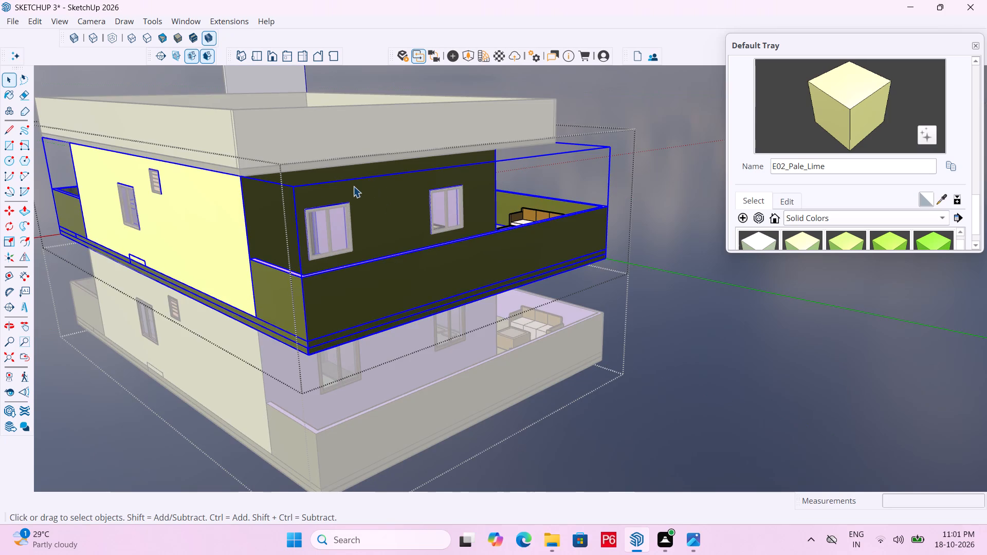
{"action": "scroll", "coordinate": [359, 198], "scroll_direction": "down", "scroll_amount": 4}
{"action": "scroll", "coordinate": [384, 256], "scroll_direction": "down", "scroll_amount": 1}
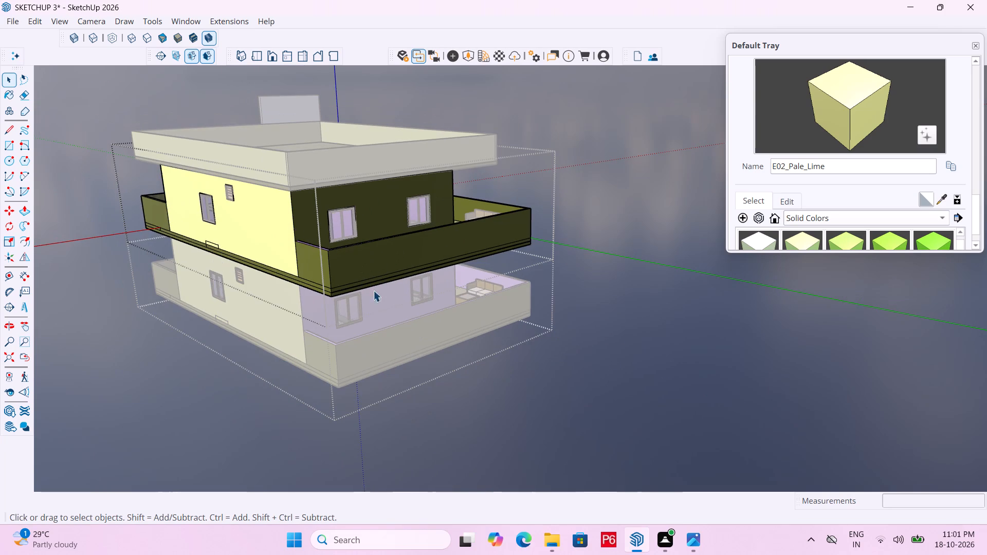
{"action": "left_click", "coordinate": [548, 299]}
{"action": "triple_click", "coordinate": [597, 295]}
Open the ground floor's group and paint its unpainted two-window balcony wall with E08_Lime_Depth, sampled from the upper floor's matching wall.
{"action": "left_click", "coordinate": [393, 293]}
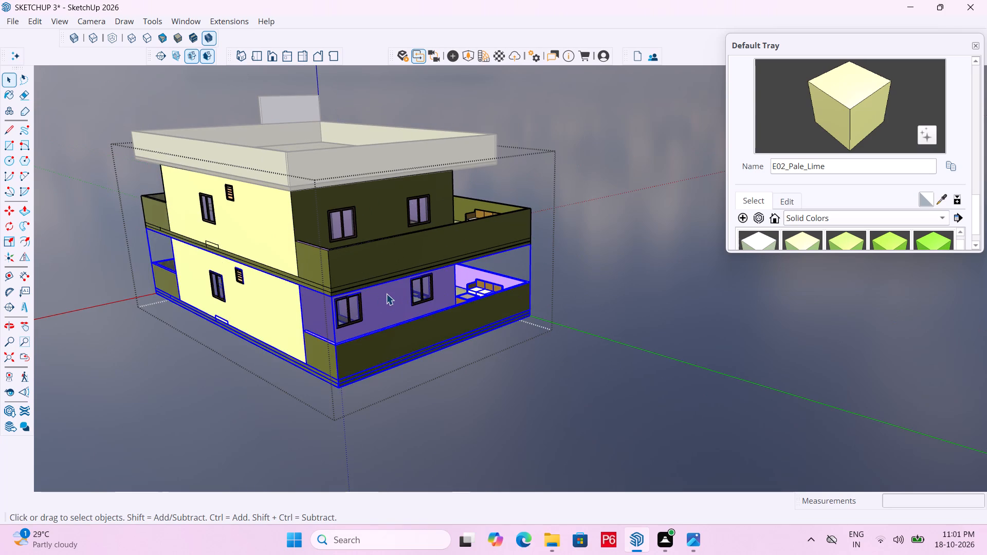
{"action": "triple_click", "coordinate": [373, 295]}
{"action": "double_click", "coordinate": [376, 299]}
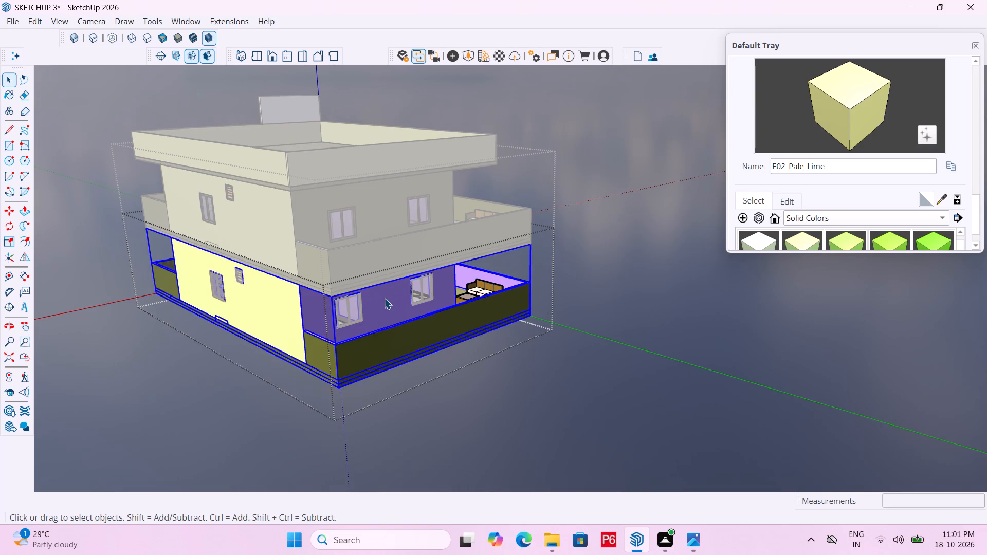
{"action": "left_click", "coordinate": [383, 299]}
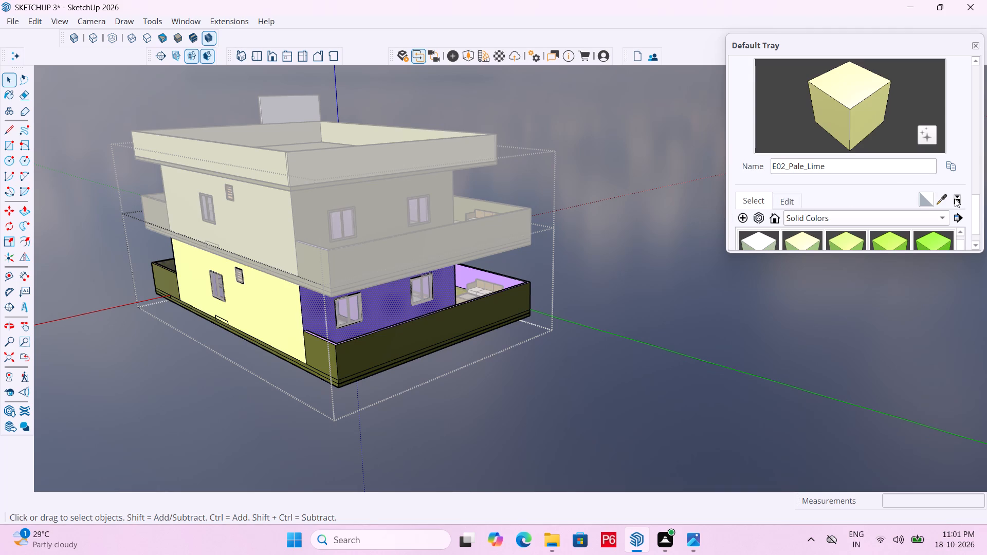
{"action": "left_click", "coordinate": [940, 201]}
{"action": "left_click", "coordinate": [376, 215]}
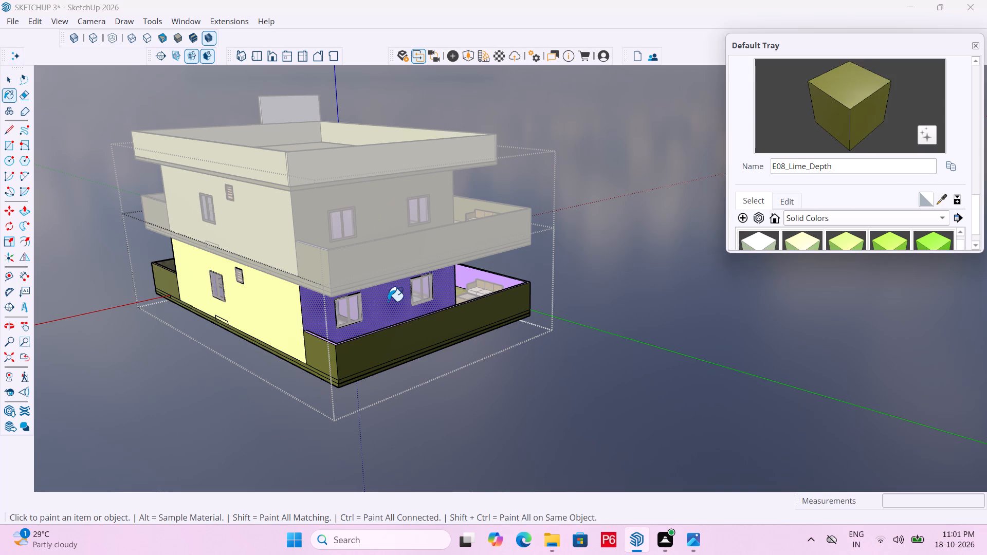
{"action": "left_click", "coordinate": [388, 301]}
Paint the remaining ground-floor walls around the balcony seating and beside its door, including the narrow end strip, with E08_Lime_Depth.
{"action": "middle_click_drag", "start_coordinate": [521, 254], "coordinate": [89, 302]}
{"action": "scroll", "coordinate": [264, 249], "scroll_direction": "up", "scroll_amount": 9}
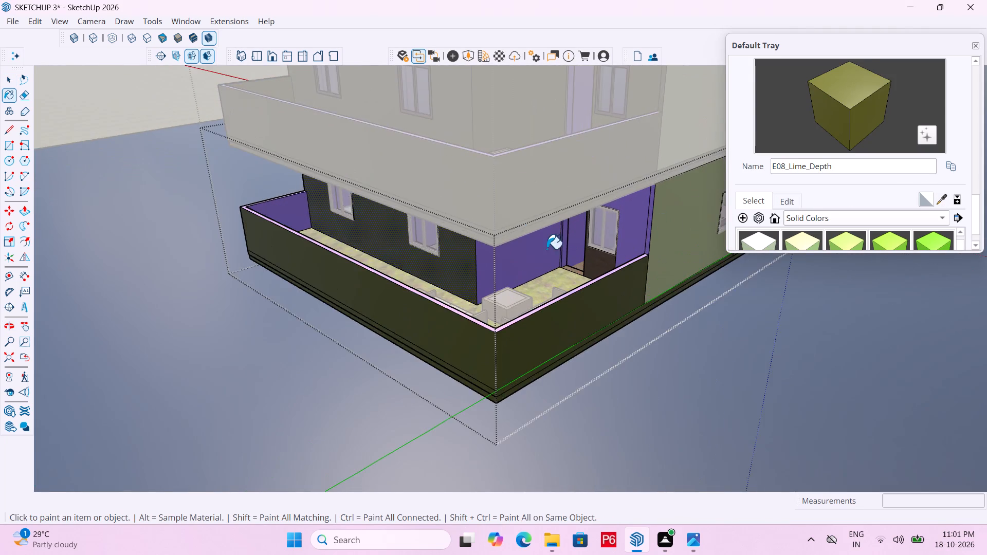
{"action": "scroll", "coordinate": [545, 249], "scroll_direction": "up", "scroll_amount": 4}
{"action": "left_click", "coordinate": [520, 252]}
{"action": "left_click", "coordinate": [691, 215]}
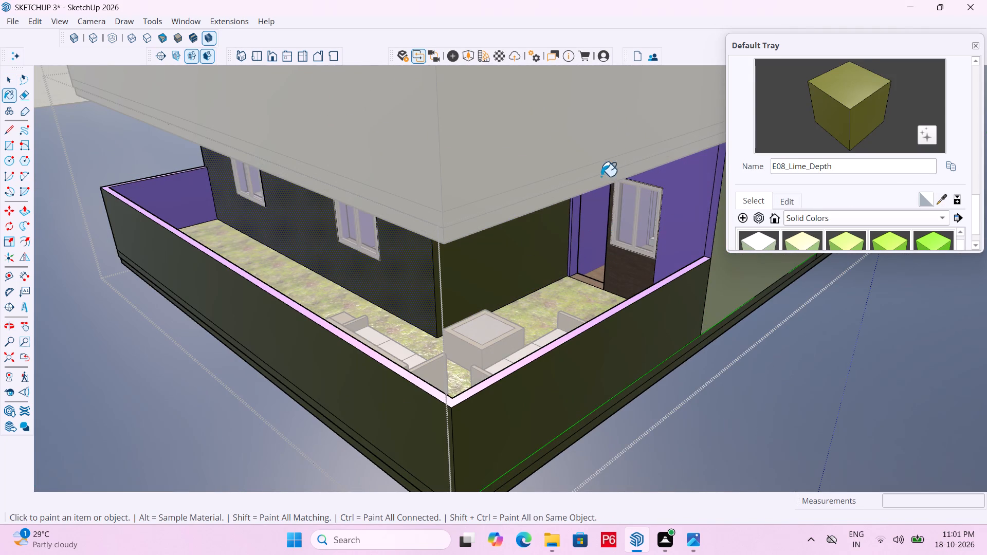
{"action": "scroll", "coordinate": [563, 197], "scroll_direction": "down", "scroll_amount": 4}
{"action": "scroll", "coordinate": [681, 192], "scroll_direction": "up", "scroll_amount": 6}
{"action": "left_click", "coordinate": [665, 197]}
{"action": "scroll", "coordinate": [648, 166], "scroll_direction": "down", "scroll_amount": 4}
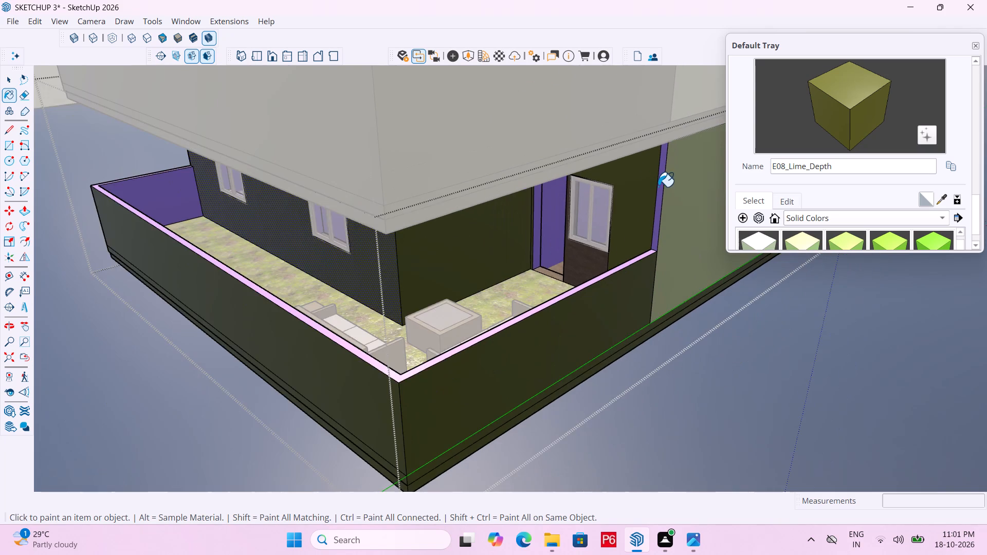
{"action": "scroll", "coordinate": [657, 177], "scroll_direction": "up", "scroll_amount": 11}
{"action": "middle_click", "coordinate": [662, 171]}
{"action": "left_click", "coordinate": [666, 167]}
Paint the inner faces of the ground-floor balcony parapet, along its length and at both ends, with E08_Lime_Depth.
{"action": "scroll", "coordinate": [641, 176], "scroll_direction": "down", "scroll_amount": 7}
{"action": "scroll", "coordinate": [686, 192], "scroll_direction": "down", "scroll_amount": 6}
{"action": "scroll", "coordinate": [184, 206], "scroll_direction": "up", "scroll_amount": 5}
{"action": "left_click", "coordinate": [208, 208]}
{"action": "scroll", "coordinate": [318, 189], "scroll_direction": "down", "scroll_amount": 2}
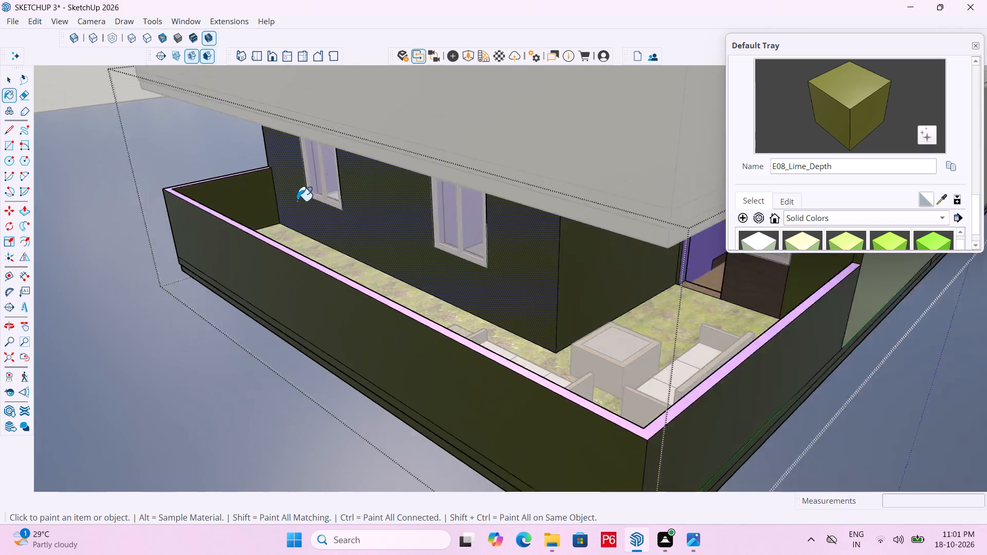
{"action": "scroll", "coordinate": [297, 201], "scroll_direction": "down", "scroll_amount": 4}
{"action": "middle_click_drag", "start_coordinate": [520, 189], "coordinate": [284, 176]}
{"action": "scroll", "coordinate": [356, 202], "scroll_direction": "up", "scroll_amount": 4}
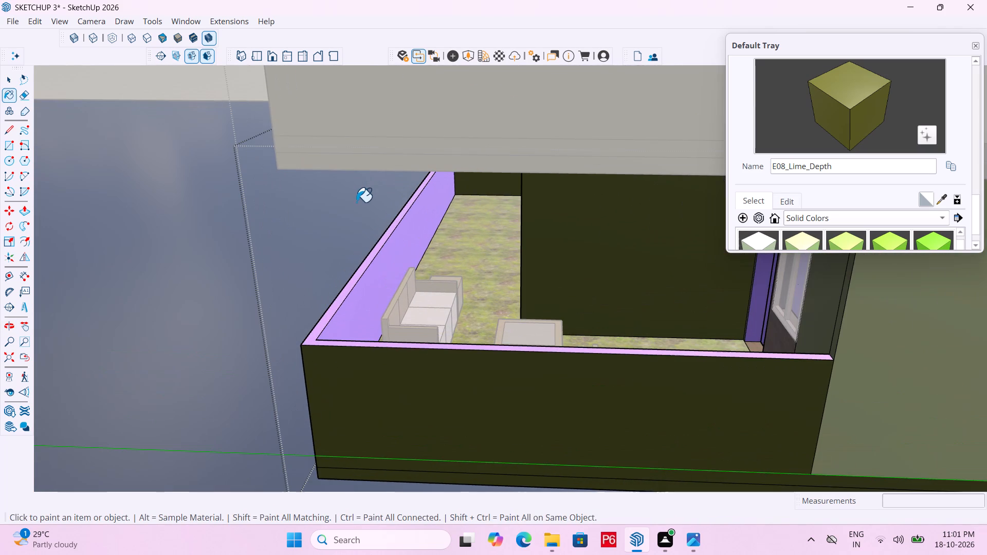
{"action": "left_click", "coordinate": [416, 224]}
{"action": "middle_click_drag", "start_coordinate": [196, 265], "coordinate": [654, 311]}
{"action": "scroll", "coordinate": [296, 275], "scroll_direction": "down", "scroll_amount": 6}
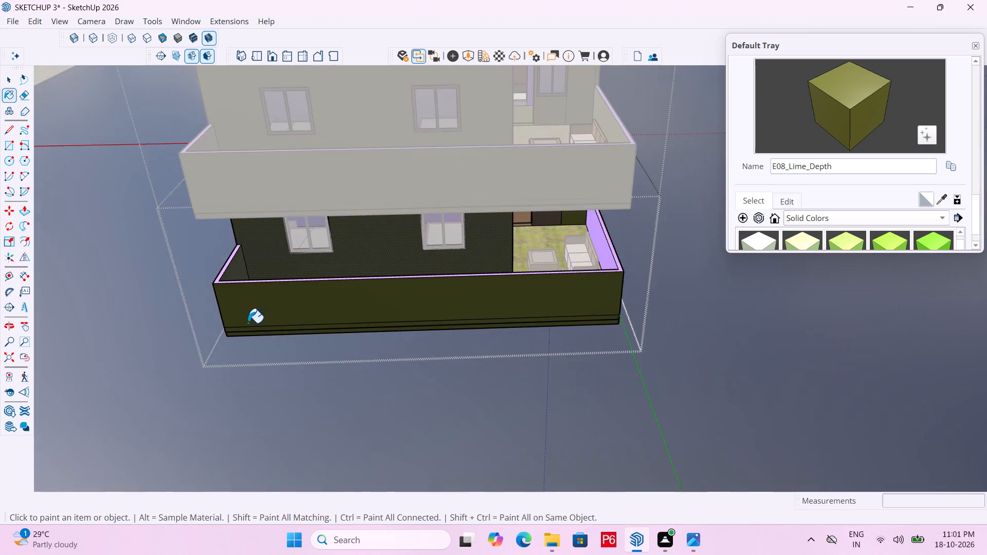
{"action": "middle_click_drag", "start_coordinate": [305, 299], "coordinate": [552, 237]}
{"action": "scroll", "coordinate": [590, 200], "scroll_direction": "up", "scroll_amount": 4}
{"action": "left_click", "coordinate": [628, 221]}
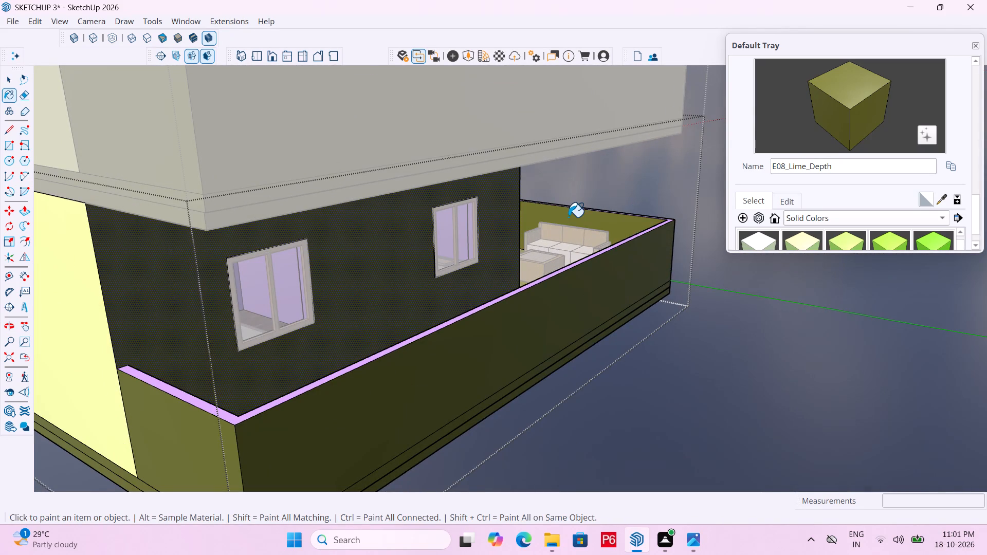
Paint the top face of the ground-floor balcony parapet with E08_Lime_Depth and close the open groups.
{"action": "scroll", "coordinate": [426, 249], "scroll_direction": "down", "scroll_amount": 6}
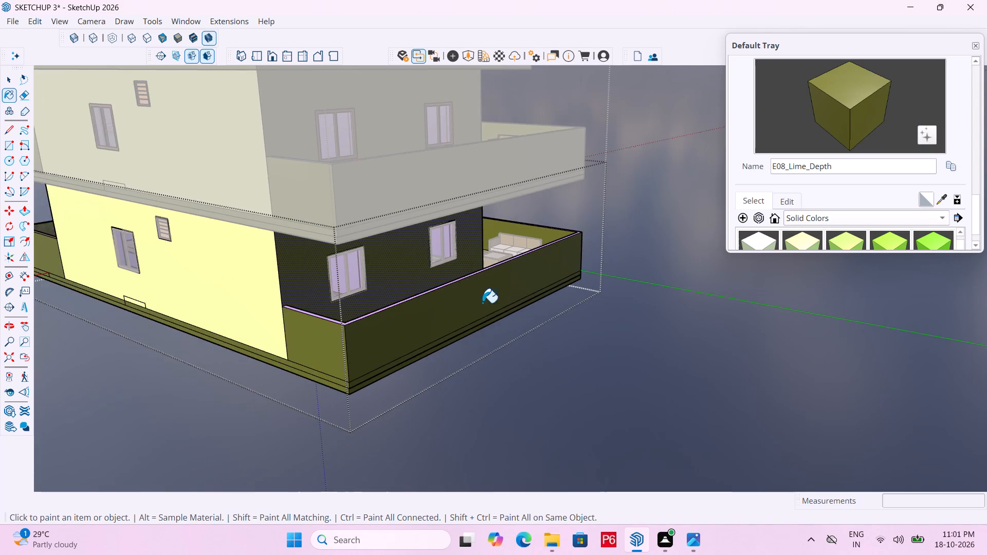
{"action": "middle_click_drag", "start_coordinate": [421, 321], "coordinate": [339, 425]}
{"action": "scroll", "coordinate": [342, 422], "scroll_direction": "up", "scroll_amount": 10}
{"action": "left_click", "coordinate": [409, 329]}
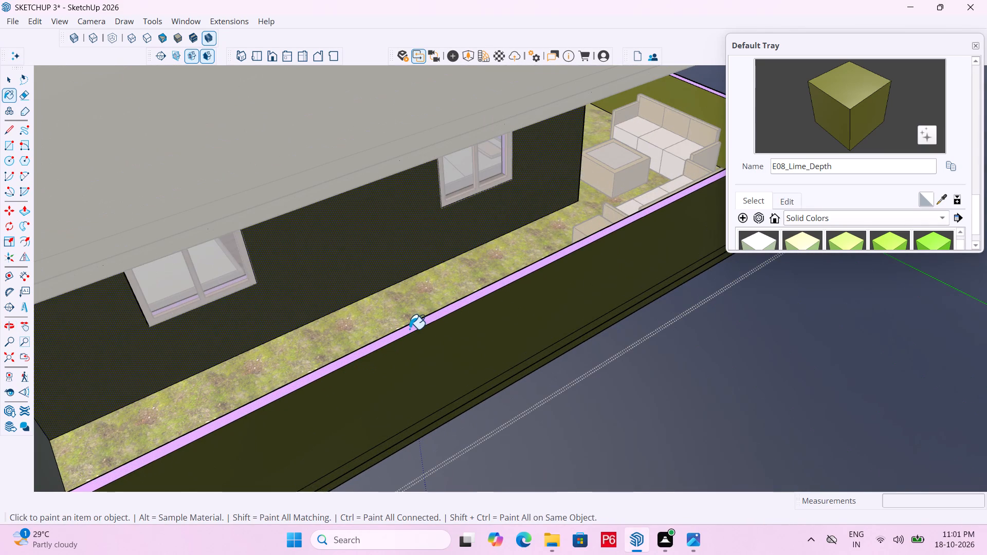
{"action": "scroll", "coordinate": [559, 380], "scroll_direction": "down", "scroll_amount": 6}
{"action": "scroll", "coordinate": [302, 218], "scroll_direction": "up", "scroll_amount": 6}
{"action": "scroll", "coordinate": [386, 237], "scroll_direction": "down", "scroll_amount": 6}
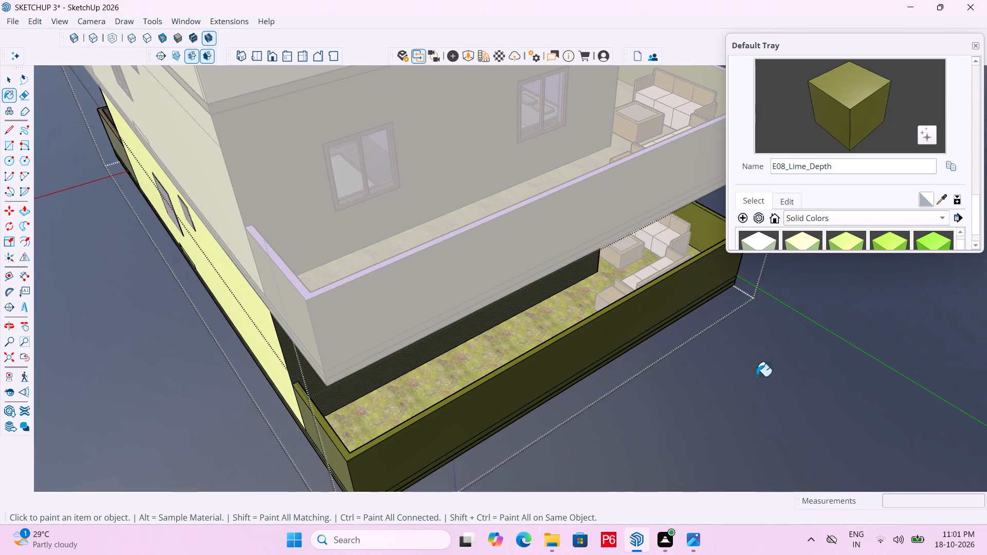
{"action": "key", "text": "space"}
{"action": "double_click", "coordinate": [793, 383]}
{"action": "triple_click", "coordinate": [734, 365]}
{"action": "left_click", "coordinate": [733, 365]}
Open the upper floor's group, paint the balcony parapet's top face with E08_Lime_Depth, and close the groups.
{"action": "scroll", "coordinate": [418, 239], "scroll_direction": "up", "scroll_amount": 5}
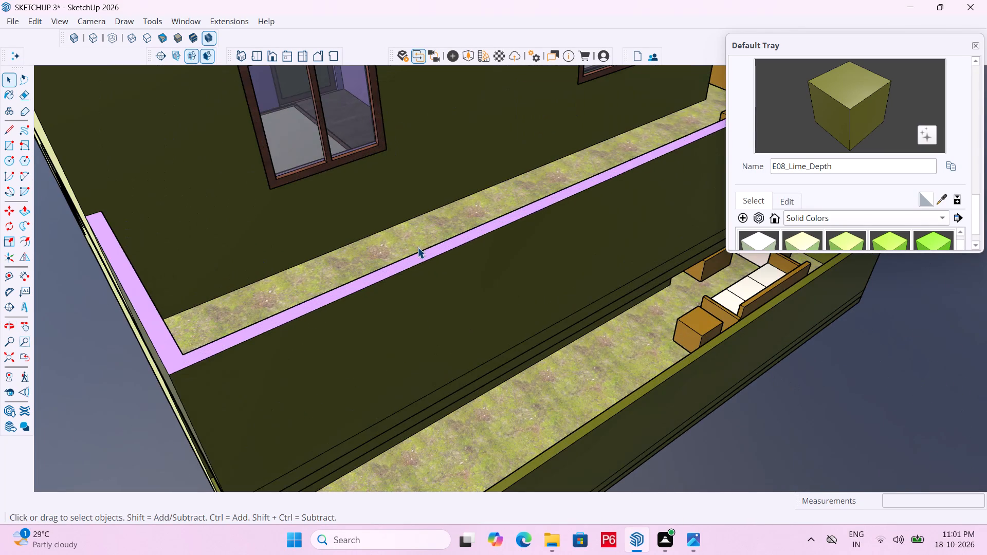
{"action": "triple_click", "coordinate": [420, 257]}
{"action": "triple_click", "coordinate": [408, 258]}
{"action": "double_click", "coordinate": [411, 261]}
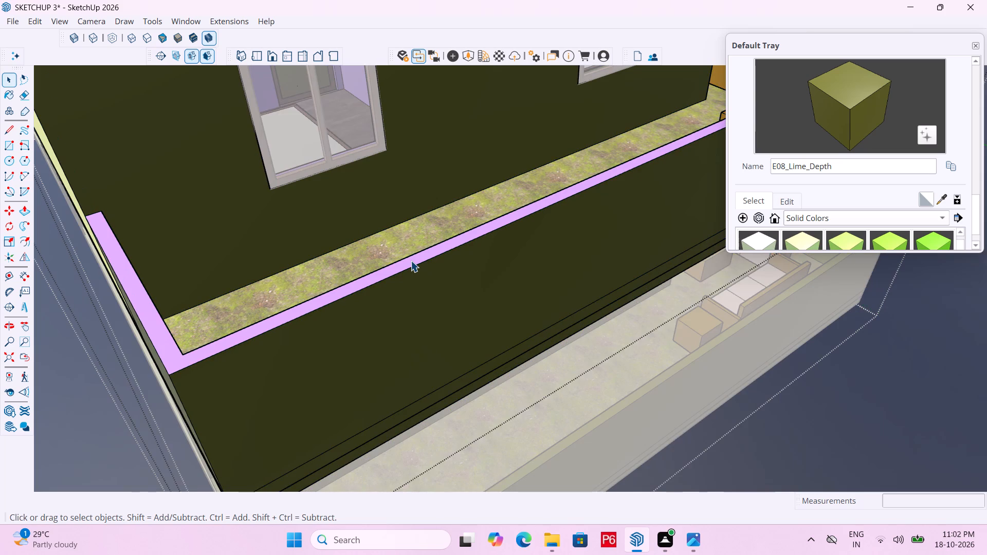
{"action": "double_click", "coordinate": [415, 260]}
{"action": "key", "text": "p"}
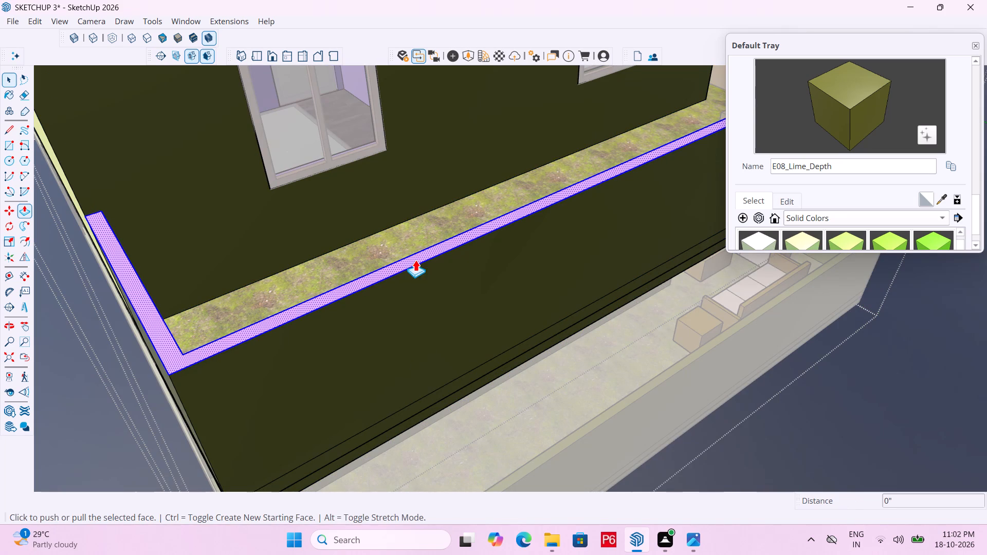
{"action": "key", "text": "b"}
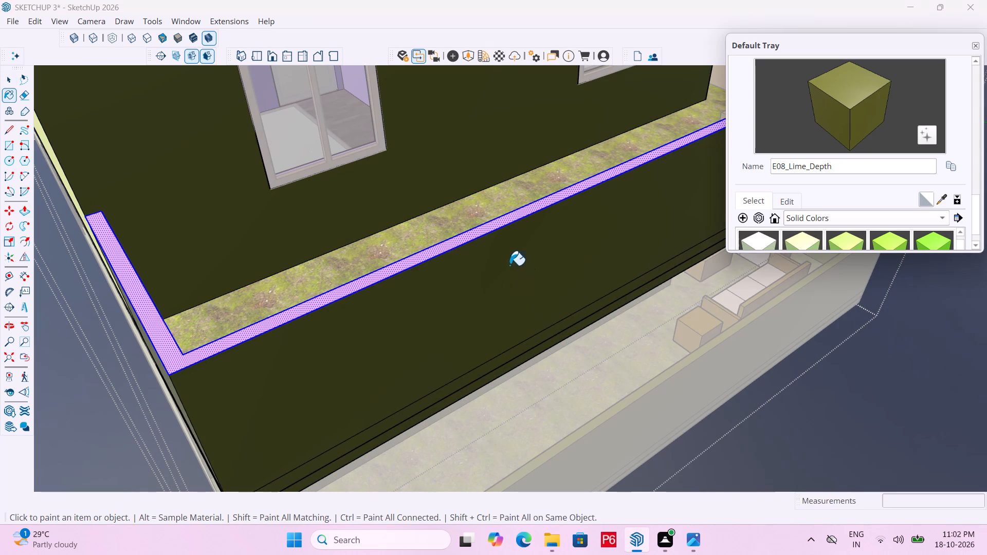
{"action": "left_click", "coordinate": [498, 225]}
{"action": "scroll", "coordinate": [413, 226], "scroll_direction": "down", "scroll_amount": 6}
{"action": "key", "text": "space"}
{"action": "triple_click", "coordinate": [709, 364]}
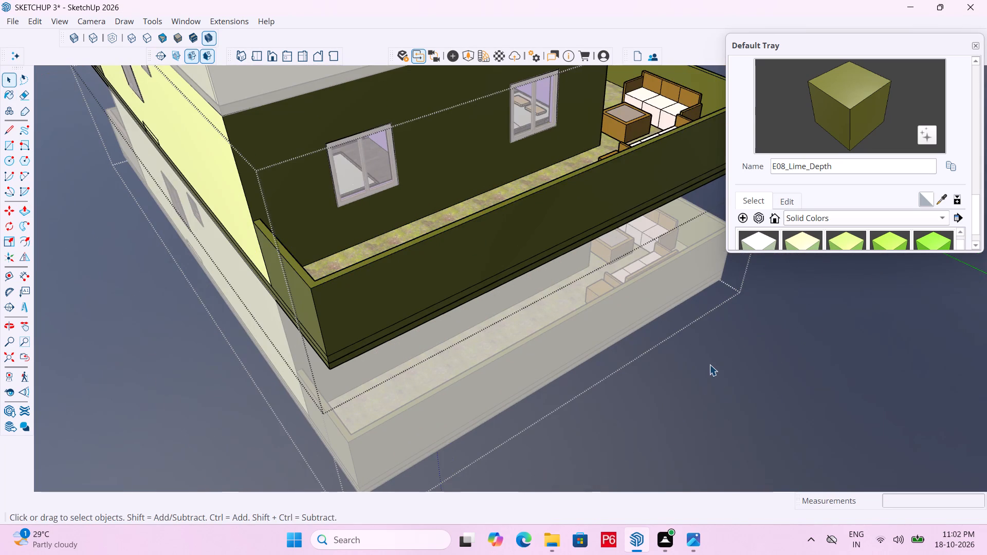
{"action": "triple_click", "coordinate": [704, 362]}
{"action": "left_click", "coordinate": [704, 362]}
Save the model.
{"action": "key", "text": "ctrl+s"}
{"action": "key", "text": "ctrl+s"}
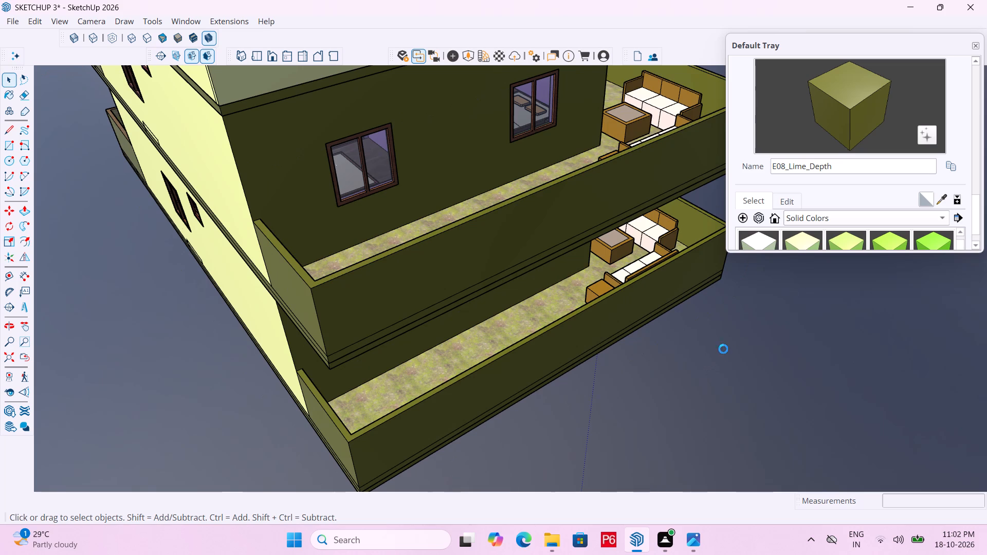
{"action": "key", "text": "ctrl+s"}
{"action": "key", "text": "ctrl+s"}
Examine the painted house from the rear balconies round to the front elevation with its raised panel.
{"action": "scroll", "coordinate": [682, 357], "scroll_direction": "down", "scroll_amount": 11}
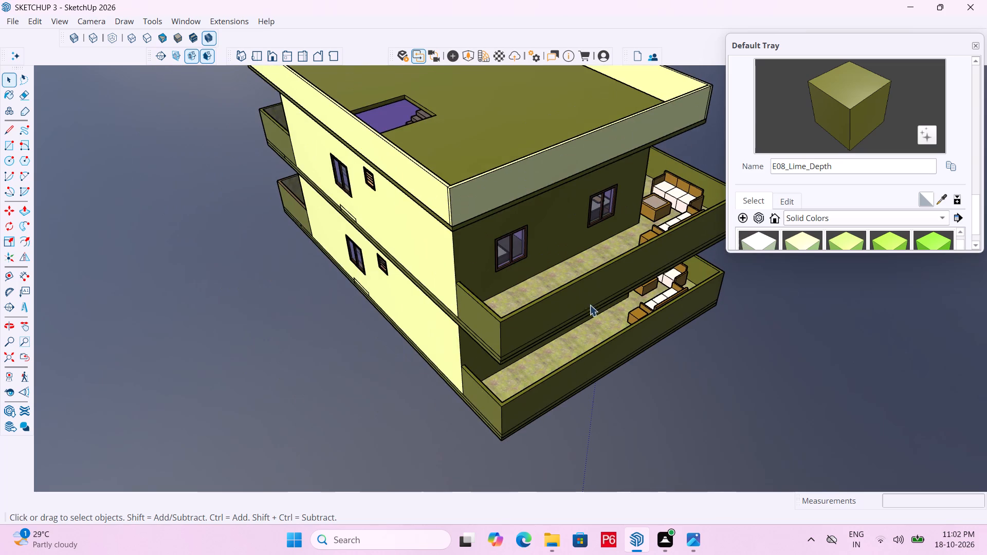
{"action": "middle_click_drag", "start_coordinate": [467, 175], "coordinate": [871, 125]}
{"action": "scroll", "coordinate": [707, 186], "scroll_direction": "down", "scroll_amount": 3}
{"action": "middle_click_drag", "start_coordinate": [516, 179], "coordinate": [638, 174]}
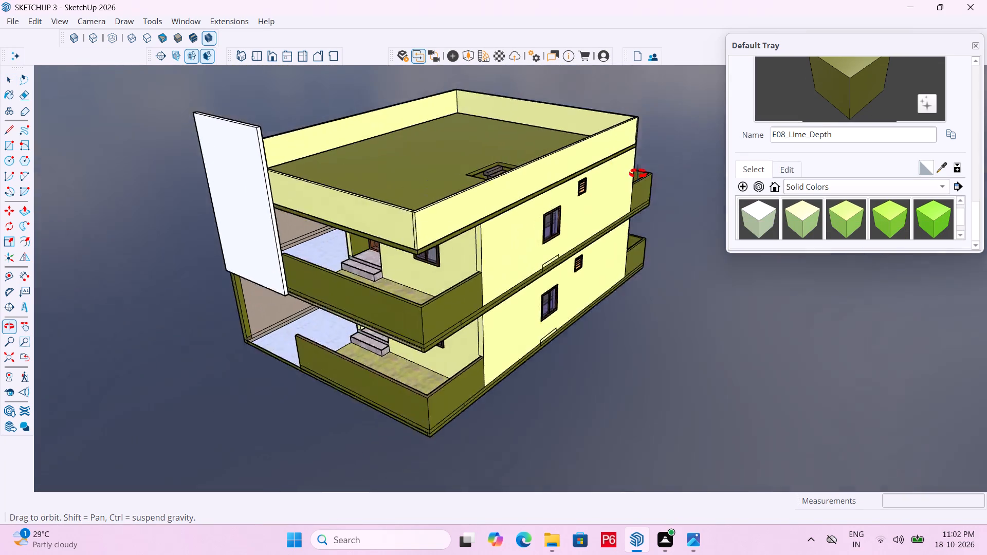
{"action": "middle_click_drag", "start_coordinate": [638, 174], "coordinate": [706, 146]}
{"action": "middle_click_drag", "start_coordinate": [483, 311], "coordinate": [454, 225]}
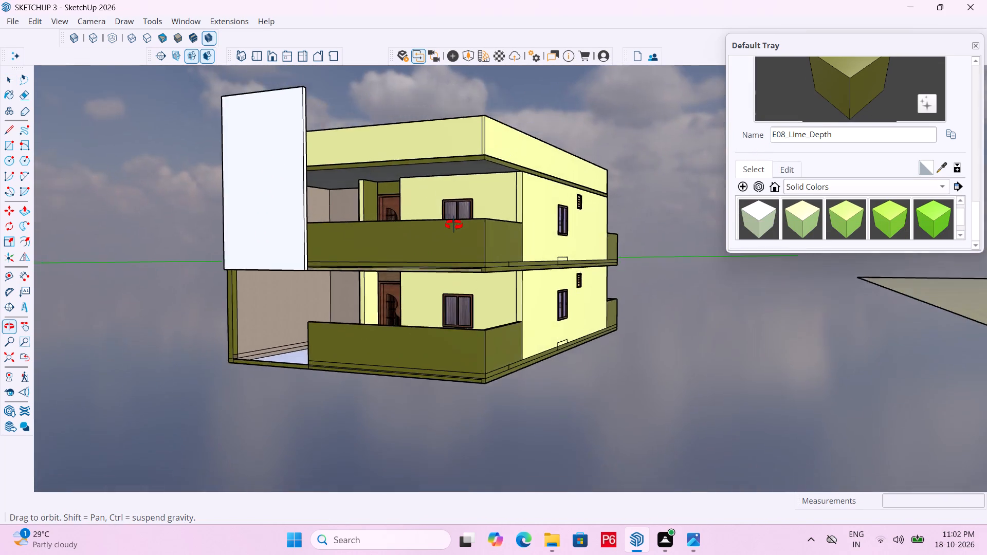
{"action": "middle_click_drag", "start_coordinate": [454, 225], "coordinate": [465, 253]}
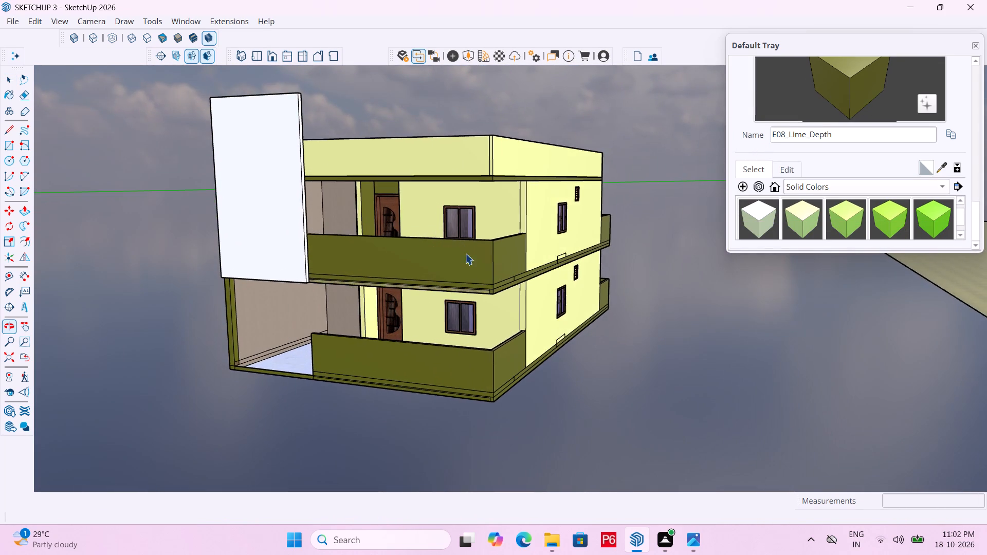
{"action": "scroll", "coordinate": [417, 290], "scroll_direction": "down", "scroll_amount": 3}
{"action": "middle_click_drag", "start_coordinate": [432, 175], "coordinate": [390, 176]}
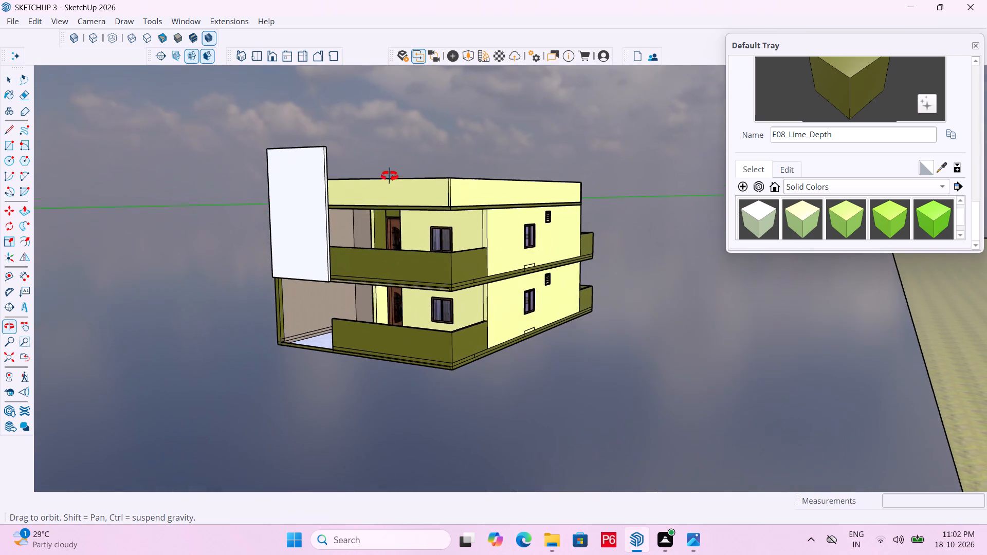
{"action": "middle_click_drag", "start_coordinate": [390, 176], "coordinate": [399, 179]}
{"action": "middle_click_drag", "start_coordinate": [412, 176], "coordinate": [429, 176]}
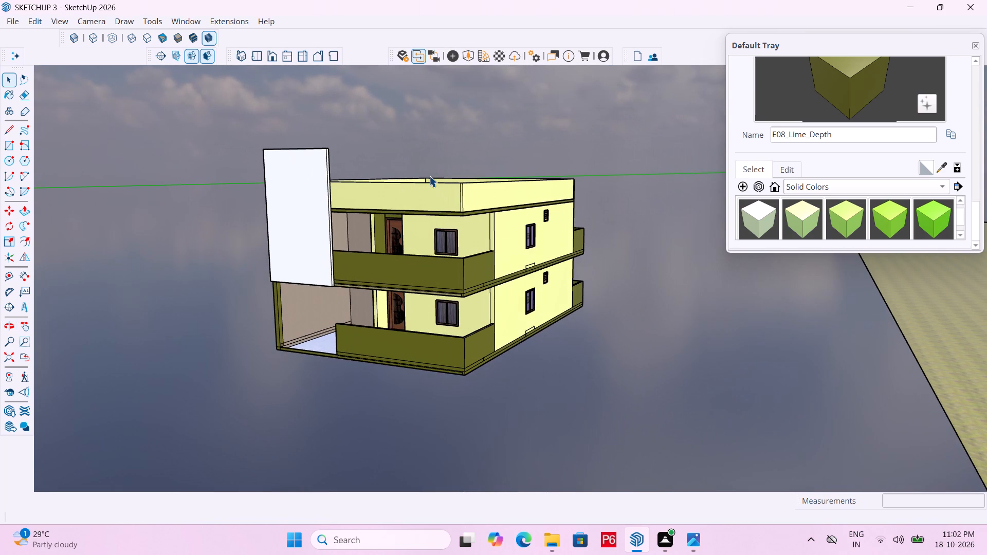
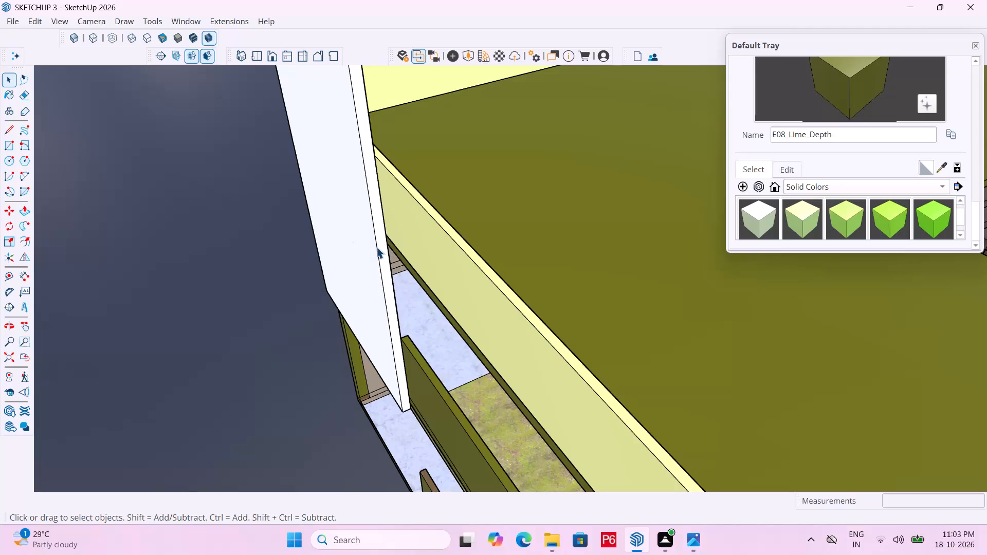
Delete the white raised elevation panel from the front of the house.
{"action": "left_click", "coordinate": [376, 247]}
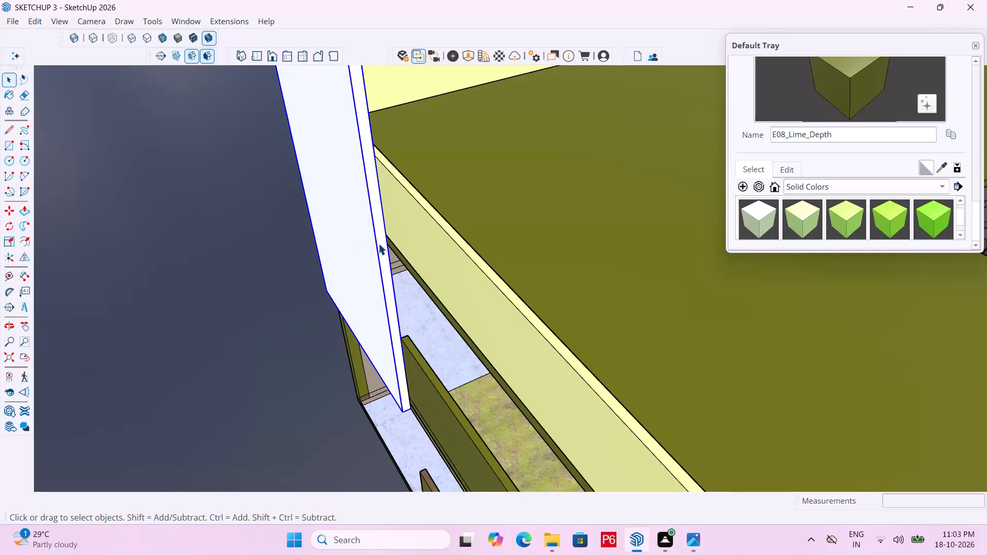
{"action": "key", "text": "Delete"}
Examine the two-storey house from the front balconies, the window side wall and the roof parapet.
{"action": "scroll", "coordinate": [263, 214], "scroll_direction": "down", "scroll_amount": 12}
{"action": "middle_click_drag", "start_coordinate": [427, 288], "coordinate": [556, 145]}
{"action": "scroll", "coordinate": [374, 286], "scroll_direction": "down", "scroll_amount": 4}
{"action": "middle_click_drag", "start_coordinate": [541, 228], "coordinate": [593, 218]}
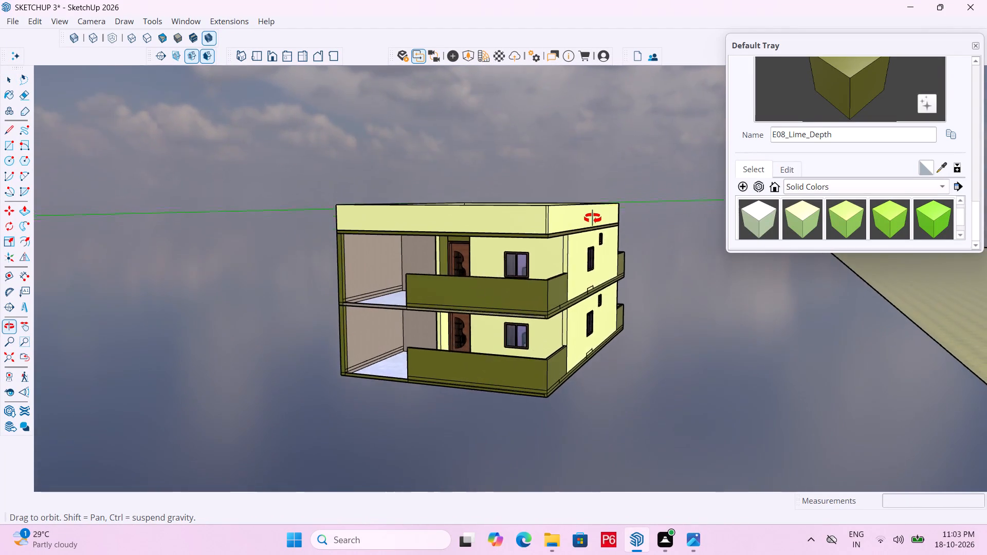
{"action": "middle_click_drag", "start_coordinate": [593, 218], "coordinate": [646, 225]}
{"action": "scroll", "coordinate": [646, 225], "scroll_direction": "up", "scroll_amount": 4}
{"action": "scroll", "coordinate": [618, 182], "scroll_direction": "down", "scroll_amount": 4}
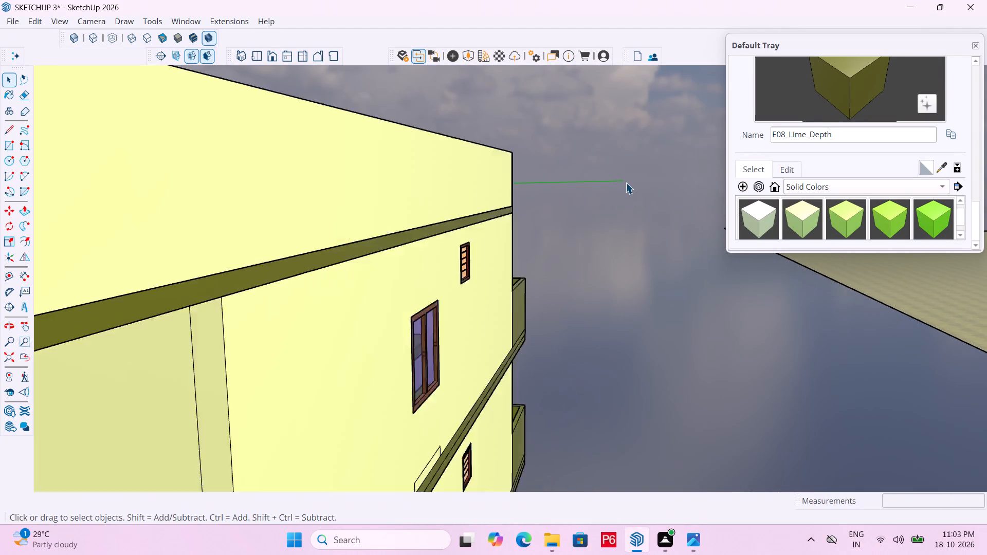
{"action": "scroll", "coordinate": [626, 182], "scroll_direction": "down", "scroll_amount": 2}
{"action": "middle_click_drag", "start_coordinate": [511, 214], "coordinate": [463, 214]}
{"action": "scroll", "coordinate": [628, 144], "scroll_direction": "up", "scroll_amount": 3}
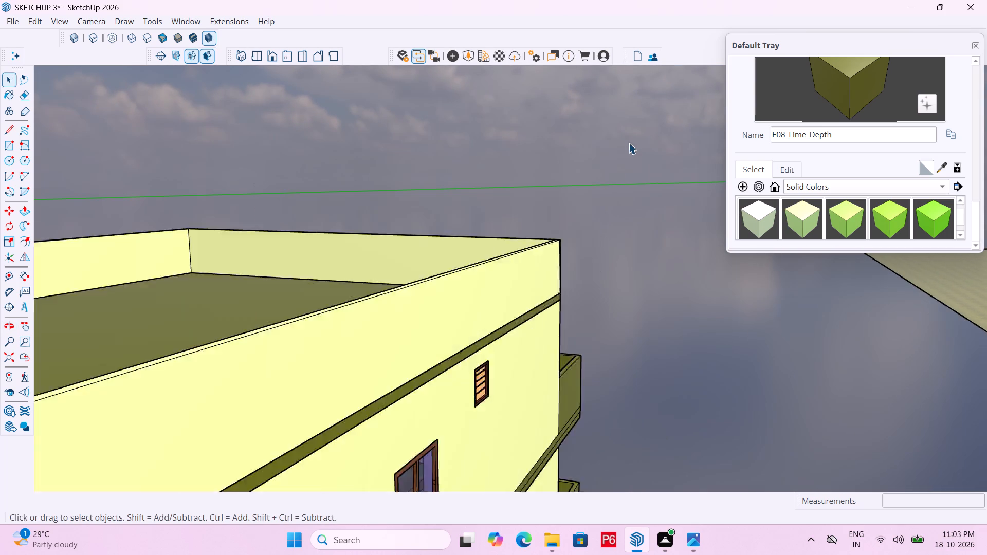
{"action": "scroll", "coordinate": [629, 143], "scroll_direction": "up", "scroll_amount": 1}
{"action": "scroll", "coordinate": [597, 147], "scroll_direction": "down", "scroll_amount": 5}
{"action": "middle_click_drag", "start_coordinate": [515, 205], "coordinate": [604, 216]}
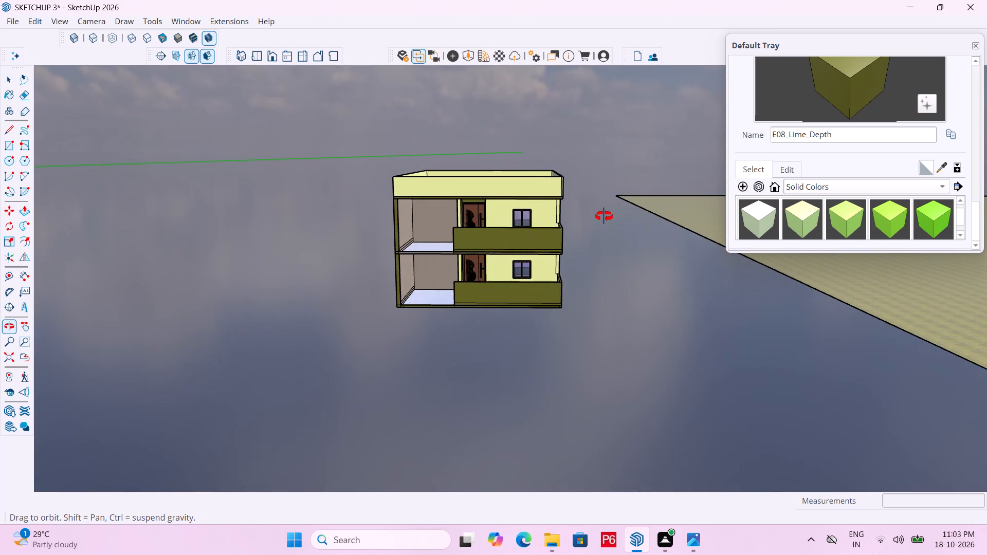
{"action": "middle_click_drag", "start_coordinate": [604, 216], "coordinate": [567, 213]}
{"action": "scroll", "coordinate": [563, 211], "scroll_direction": "up", "scroll_amount": 5}
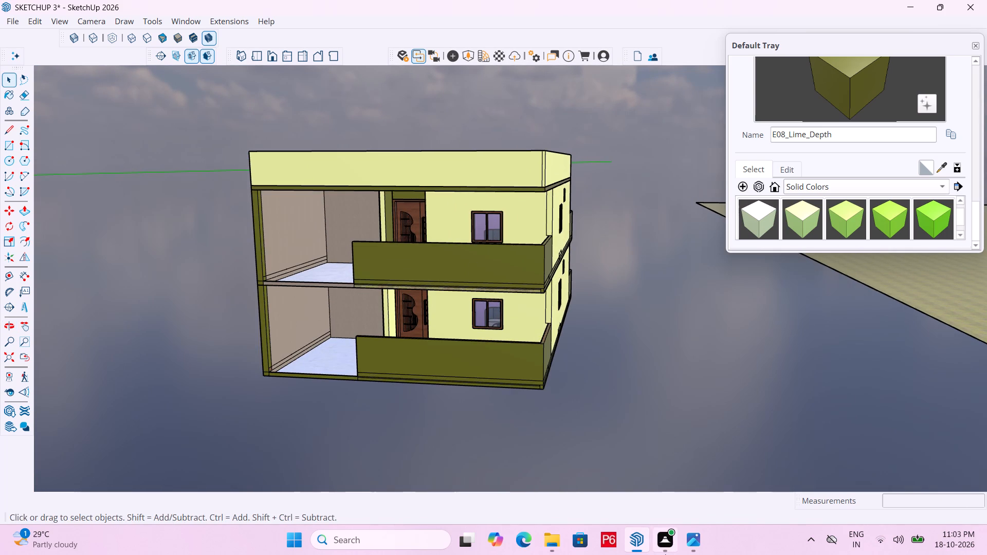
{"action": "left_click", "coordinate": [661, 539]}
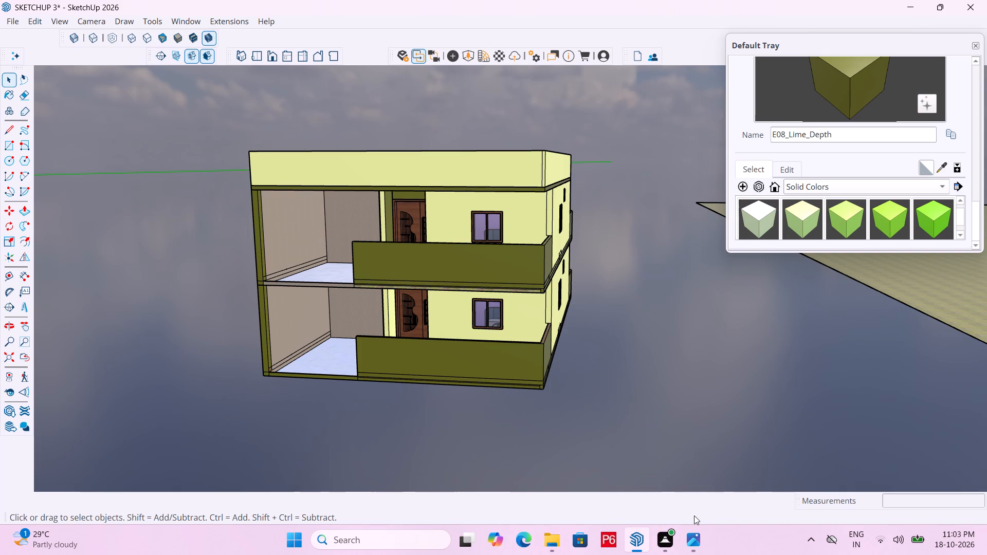
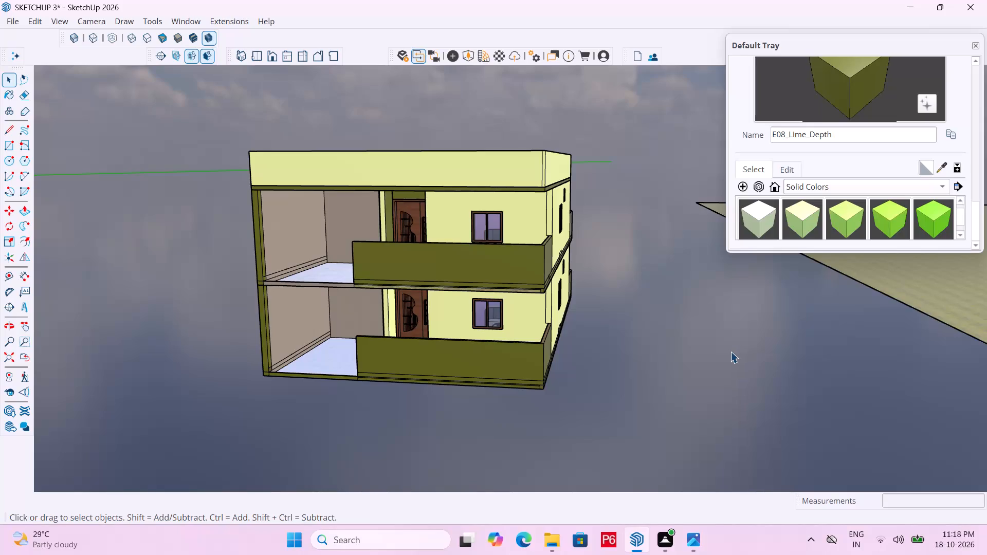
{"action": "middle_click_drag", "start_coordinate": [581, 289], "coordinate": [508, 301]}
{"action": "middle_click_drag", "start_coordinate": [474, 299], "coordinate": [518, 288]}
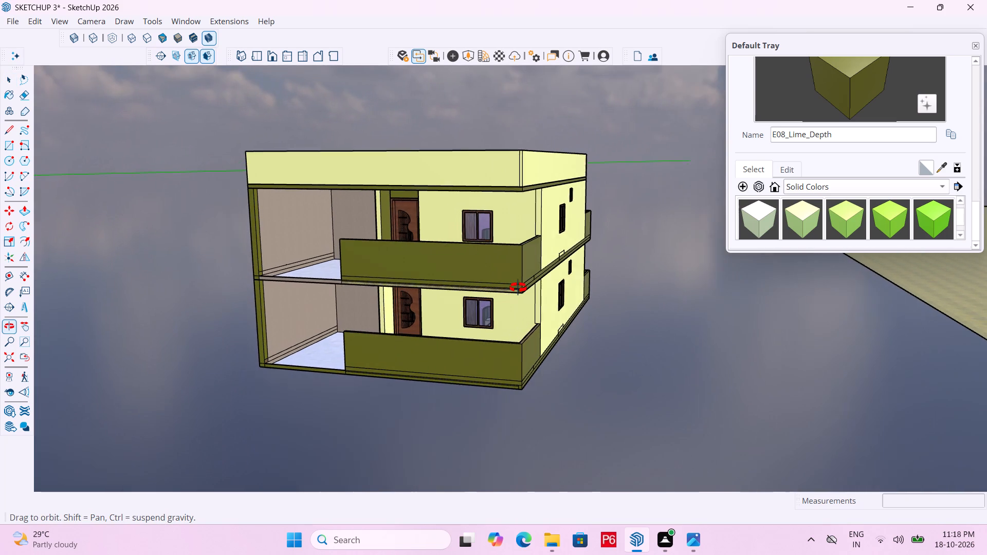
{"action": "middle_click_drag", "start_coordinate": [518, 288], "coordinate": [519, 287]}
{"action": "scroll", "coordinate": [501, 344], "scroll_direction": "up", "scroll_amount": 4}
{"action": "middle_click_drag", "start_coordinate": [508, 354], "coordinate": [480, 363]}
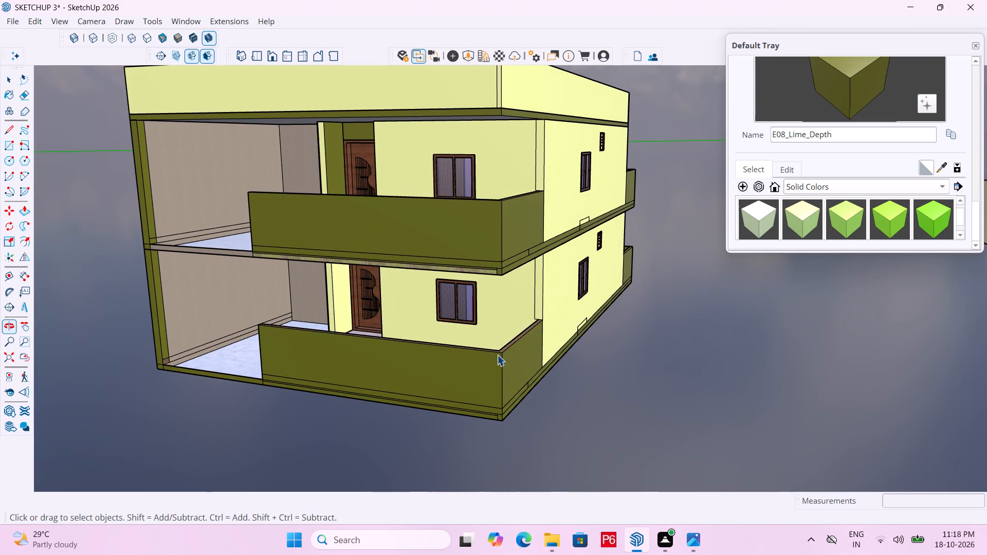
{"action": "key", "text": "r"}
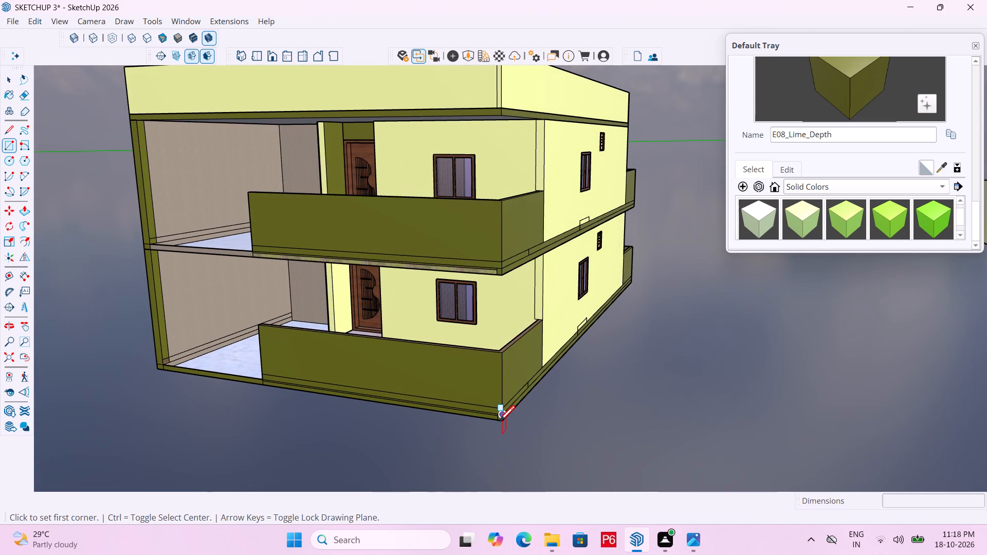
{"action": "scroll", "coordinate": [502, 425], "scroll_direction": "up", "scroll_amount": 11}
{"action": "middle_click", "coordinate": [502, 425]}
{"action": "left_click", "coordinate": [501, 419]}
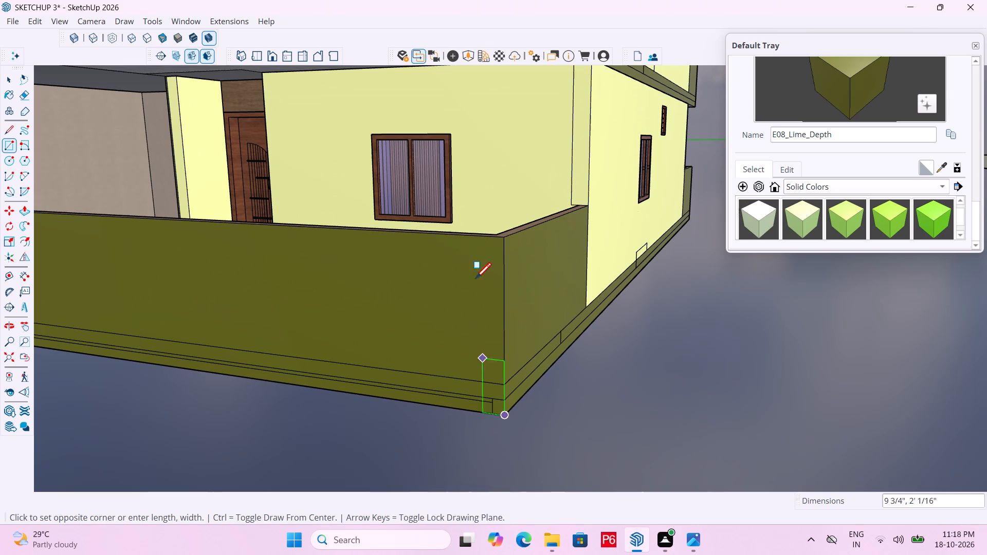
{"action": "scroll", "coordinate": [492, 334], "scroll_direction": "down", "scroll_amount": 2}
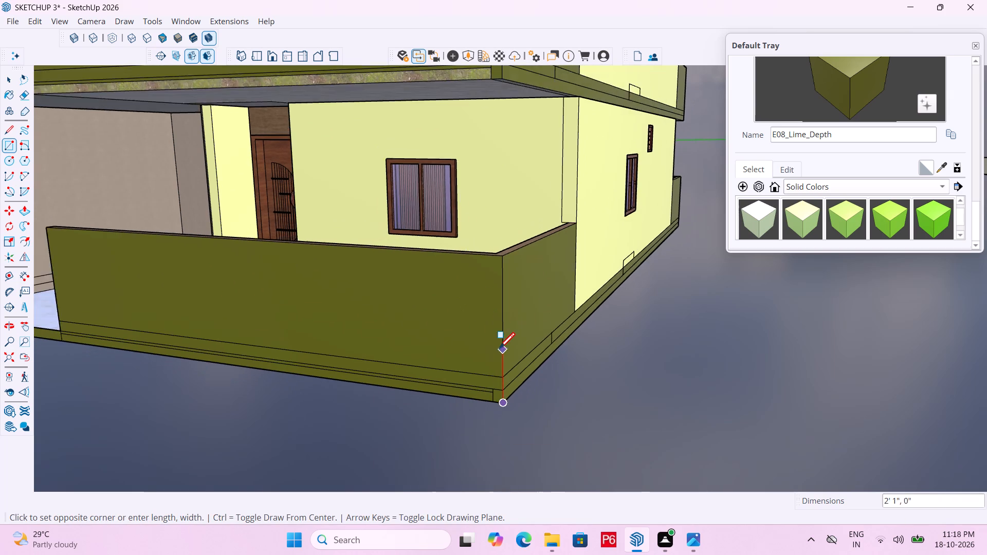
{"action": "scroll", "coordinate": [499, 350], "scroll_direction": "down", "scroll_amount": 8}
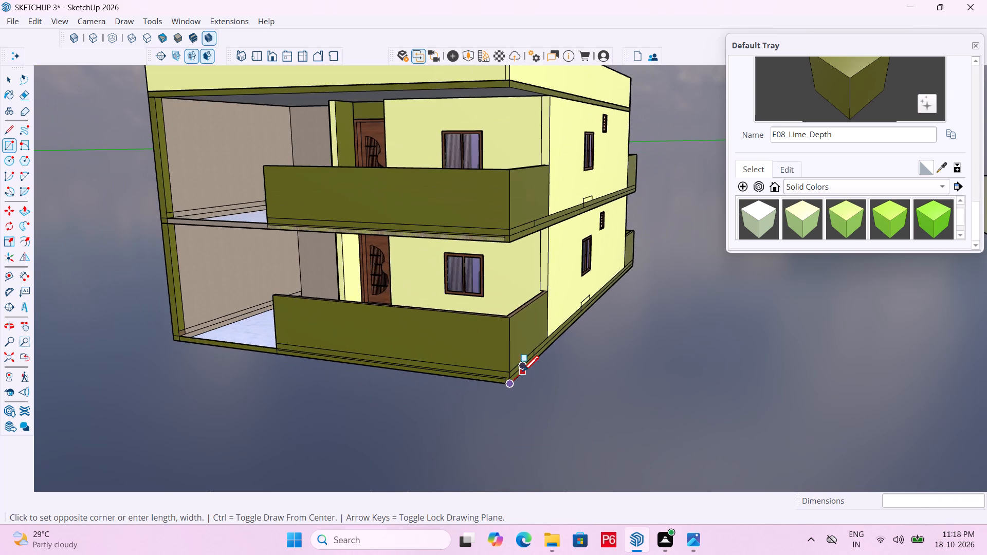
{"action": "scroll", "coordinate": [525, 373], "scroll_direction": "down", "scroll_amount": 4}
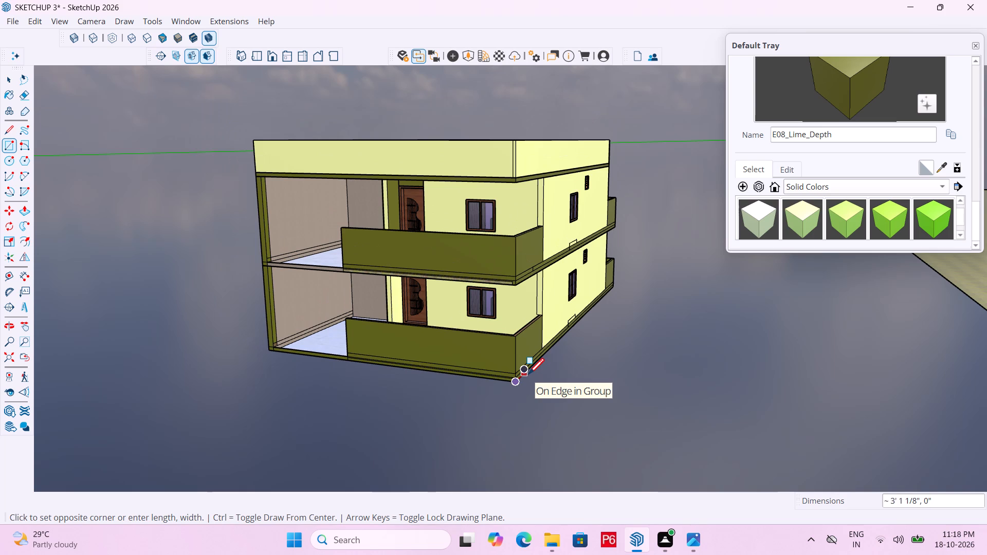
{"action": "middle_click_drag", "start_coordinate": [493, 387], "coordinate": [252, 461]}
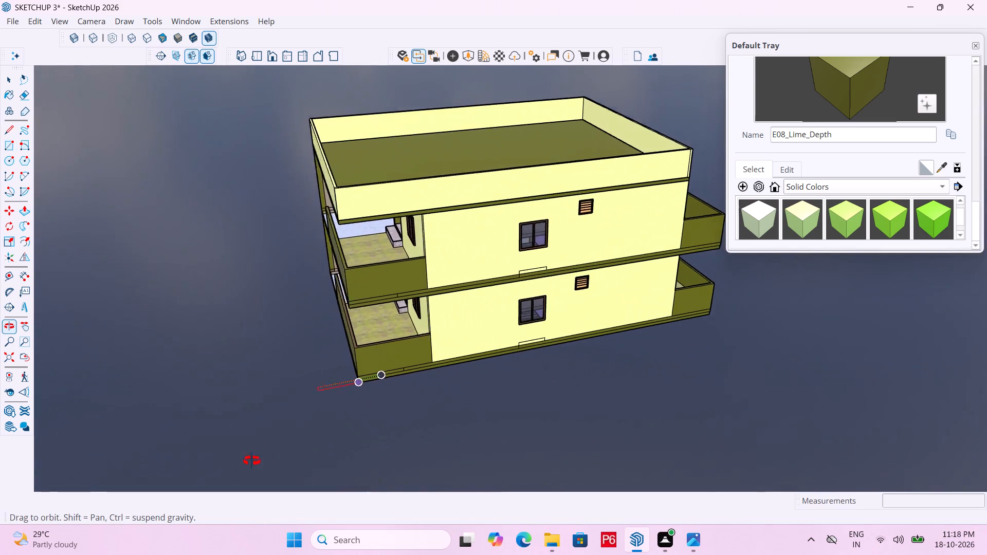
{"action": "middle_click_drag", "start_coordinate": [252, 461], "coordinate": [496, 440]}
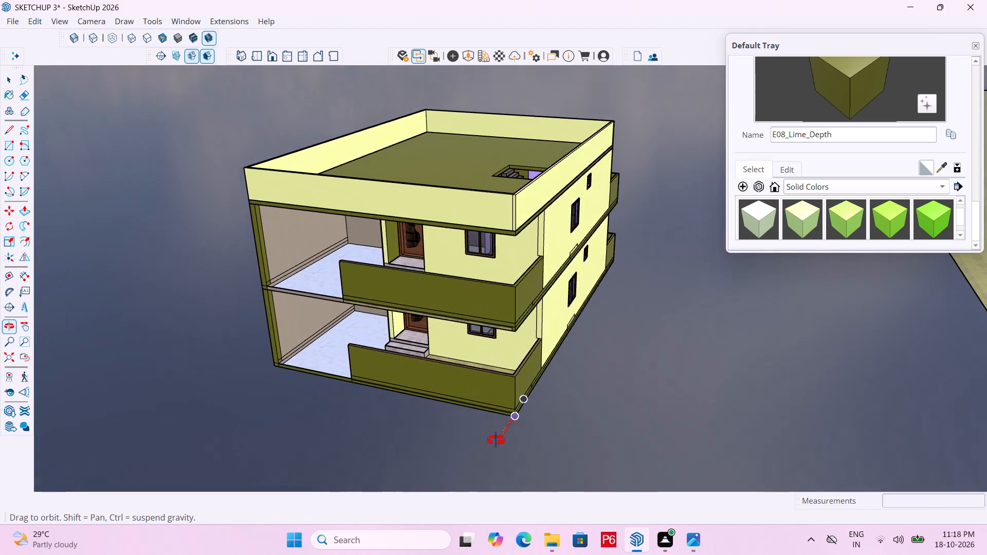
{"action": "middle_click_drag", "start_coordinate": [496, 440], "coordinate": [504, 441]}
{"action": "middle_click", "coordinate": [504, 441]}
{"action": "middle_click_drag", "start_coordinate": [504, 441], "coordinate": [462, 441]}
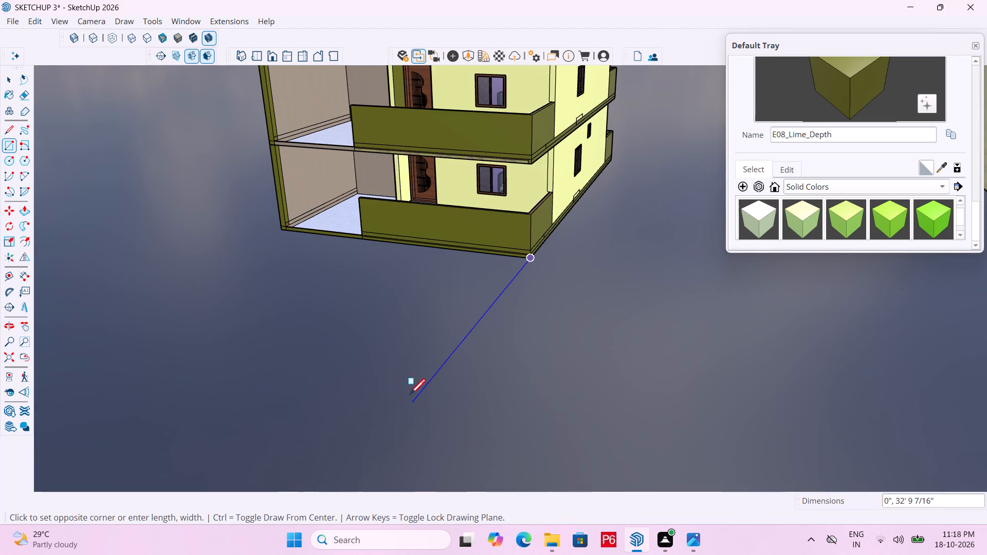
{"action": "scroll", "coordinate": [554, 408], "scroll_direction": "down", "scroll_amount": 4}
Save the model.
{"action": "key", "text": "ctrl+s"}
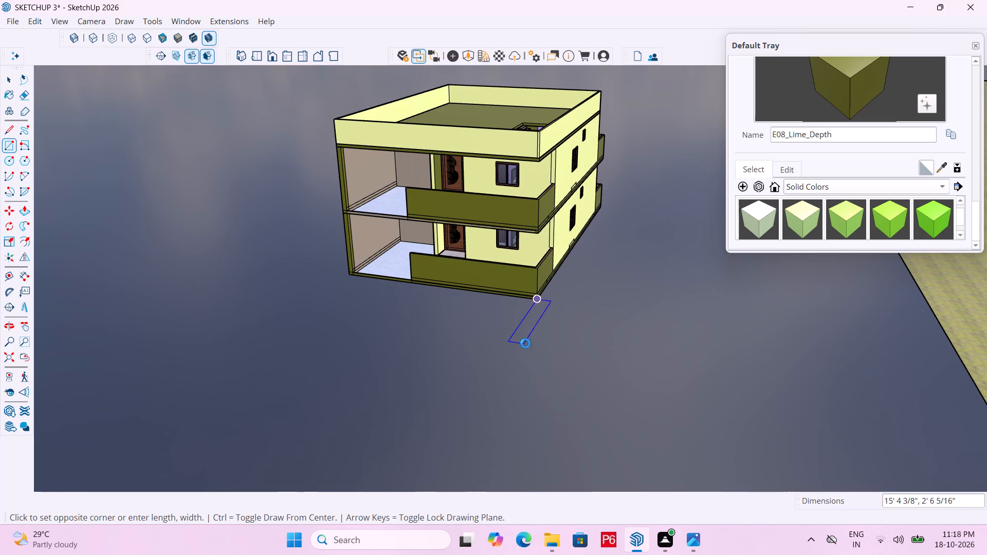
{"action": "key", "text": "Escape"}
Open the upper storey's group for editing at its front balcony.
{"action": "middle_click_drag", "start_coordinate": [383, 340], "coordinate": [514, 337]}
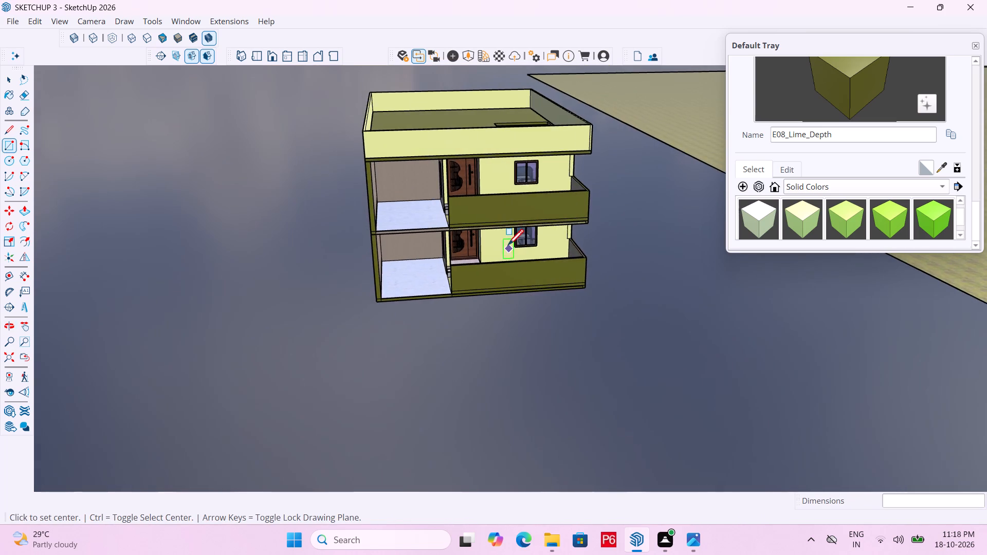
{"action": "scroll", "coordinate": [518, 210], "scroll_direction": "up", "scroll_amount": 7}
{"action": "middle_click_drag", "start_coordinate": [421, 207], "coordinate": [641, 220]}
{"action": "scroll", "coordinate": [635, 223], "scroll_direction": "up", "scroll_amount": 3}
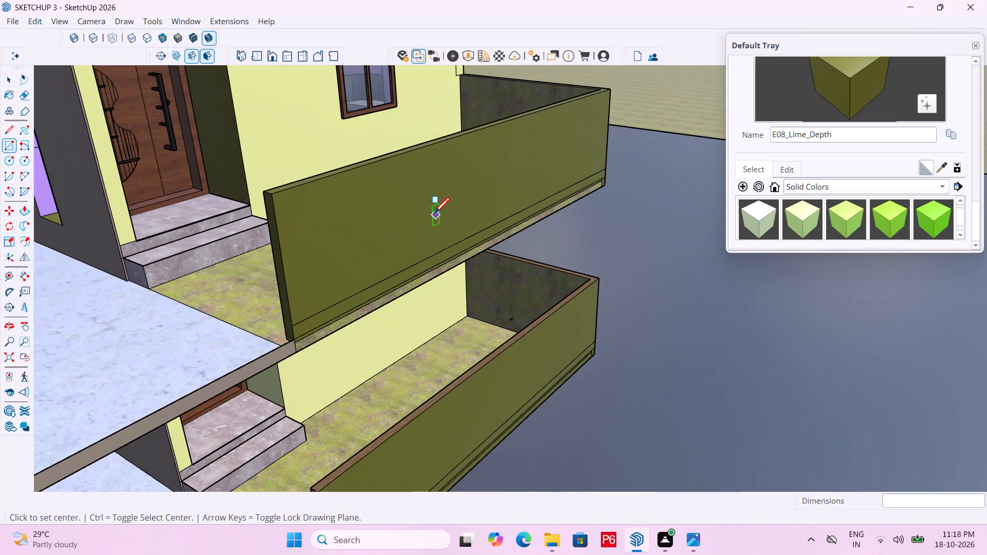
{"action": "key", "text": "space"}
{"action": "left_click", "coordinate": [399, 190]}
{"action": "double_click", "coordinate": [339, 176]}
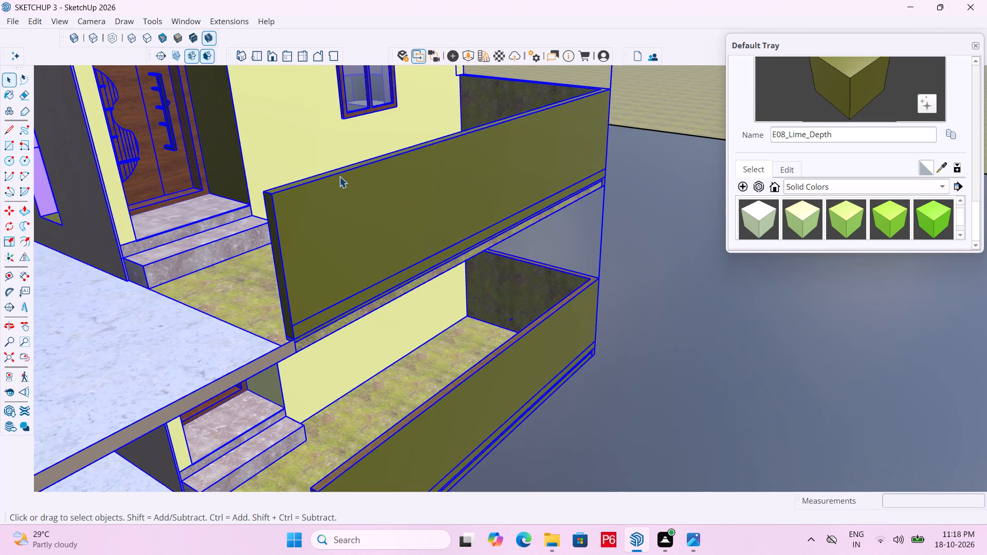
{"action": "left_click", "coordinate": [290, 185]}
{"action": "scroll", "coordinate": [305, 195], "scroll_direction": "up", "scroll_amount": 1}
{"action": "double_click", "coordinate": [307, 195]}
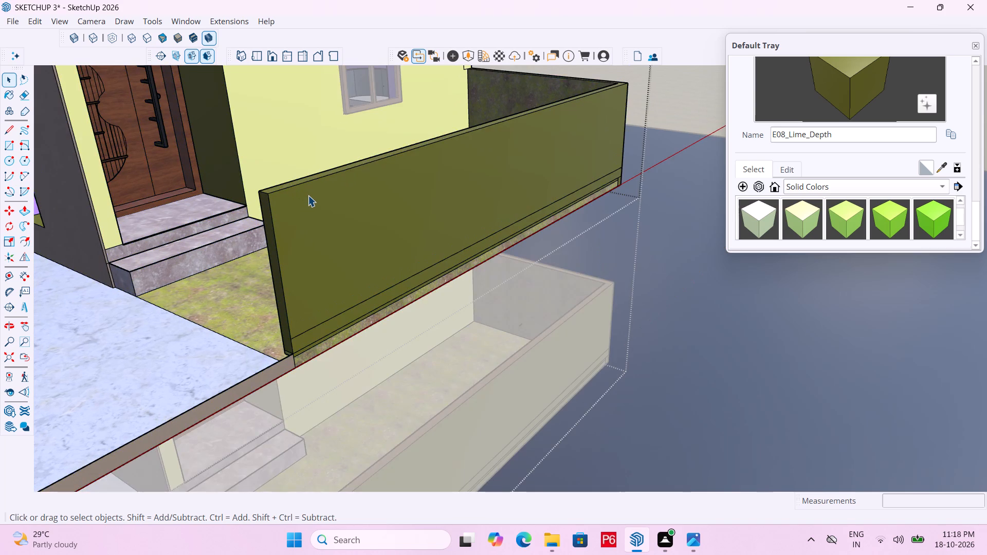
{"action": "middle_click_drag", "start_coordinate": [305, 196], "coordinate": [400, 247]}
{"action": "scroll", "coordinate": [390, 243], "scroll_direction": "up", "scroll_amount": 2}
Push the top face of the upper front balcony's parapet wall down to a low curb.
{"action": "key", "text": "p"}
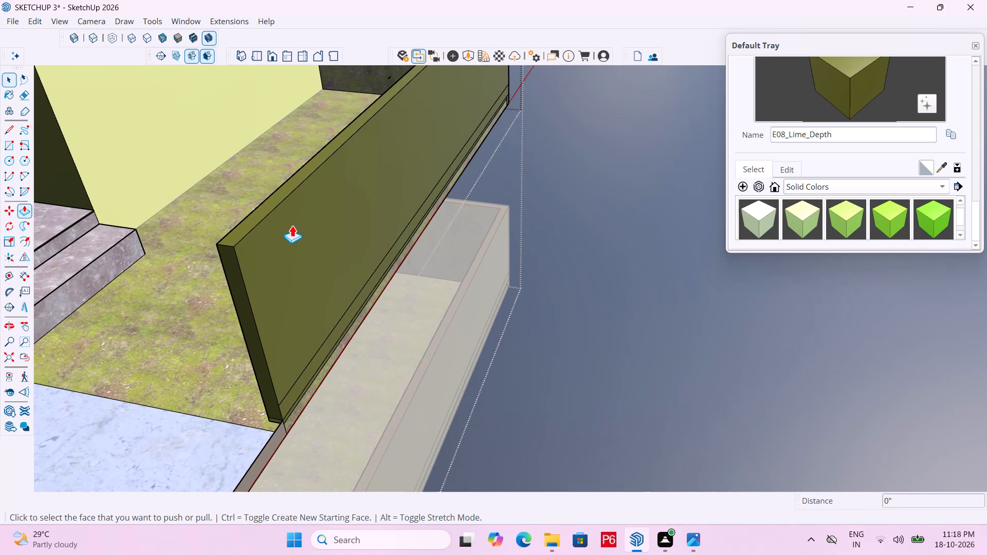
{"action": "key", "text": "space"}
{"action": "left_click", "coordinate": [244, 234]}
{"action": "left_click", "coordinate": [244, 232]}
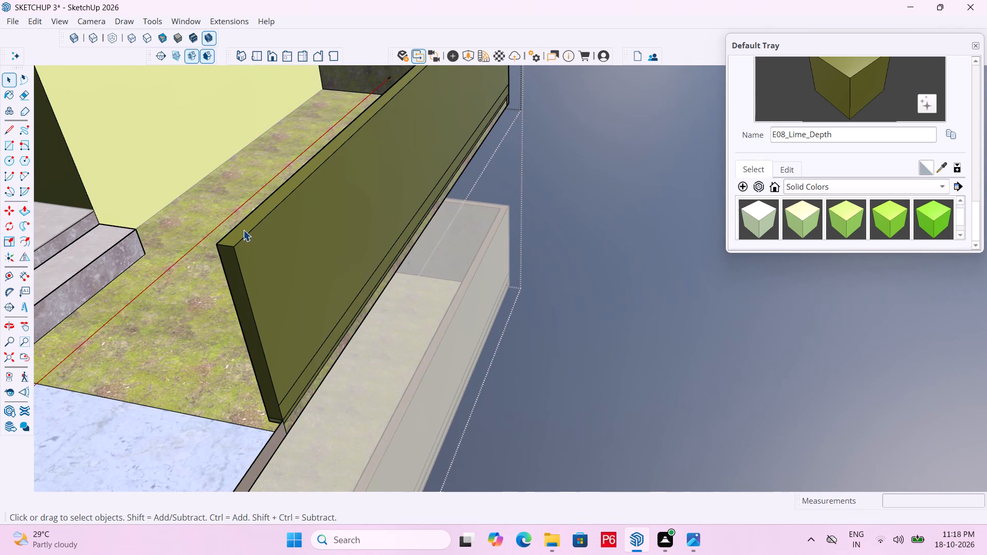
{"action": "double_click", "coordinate": [243, 229]}
{"action": "key", "text": "p"}
{"action": "left_click", "coordinate": [244, 227]}
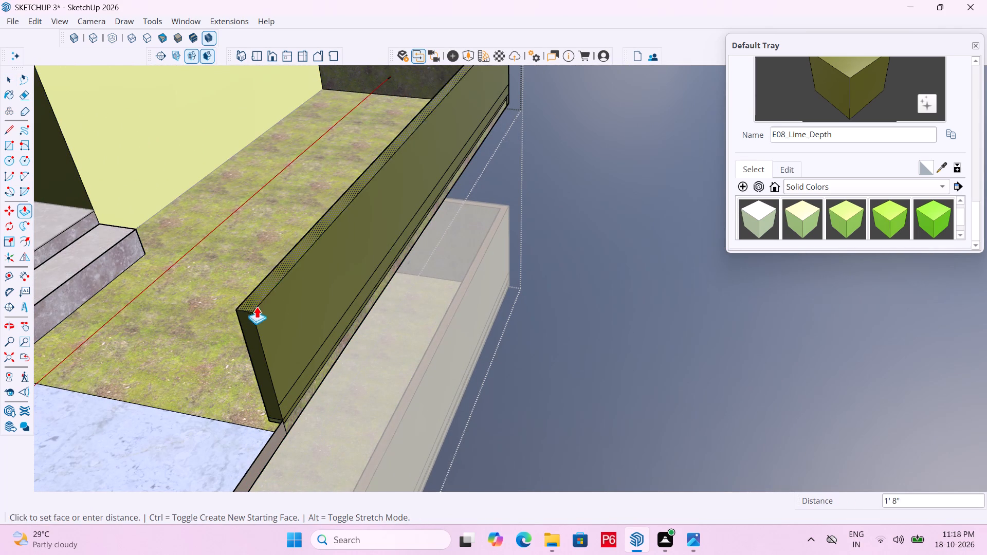
{"action": "left_click", "coordinate": [229, 417]}
{"action": "left_click_drag", "start_coordinate": [219, 444], "coordinate": [221, 436]}
{"action": "scroll", "coordinate": [308, 305], "scroll_direction": "down", "scroll_amount": 1}
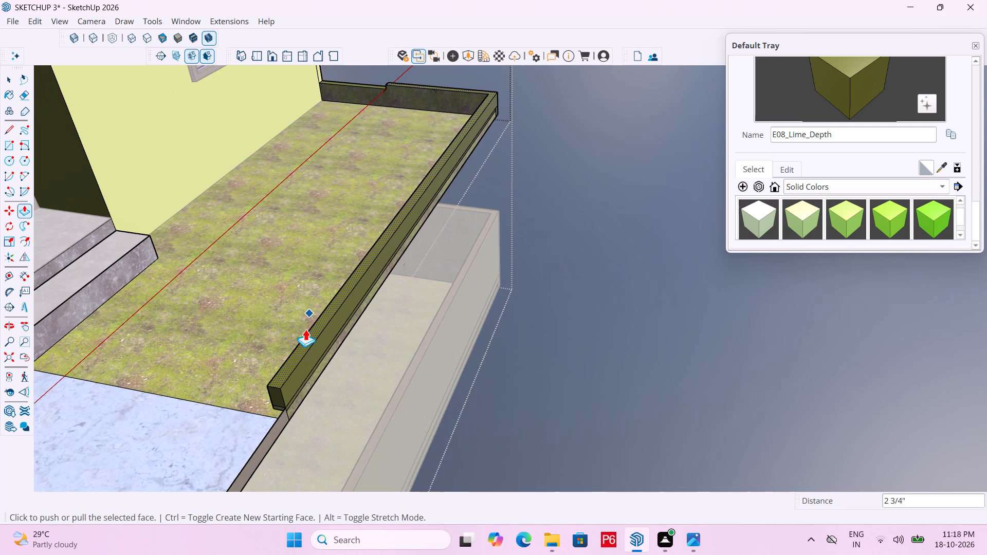
{"action": "left_click", "coordinate": [240, 440]}
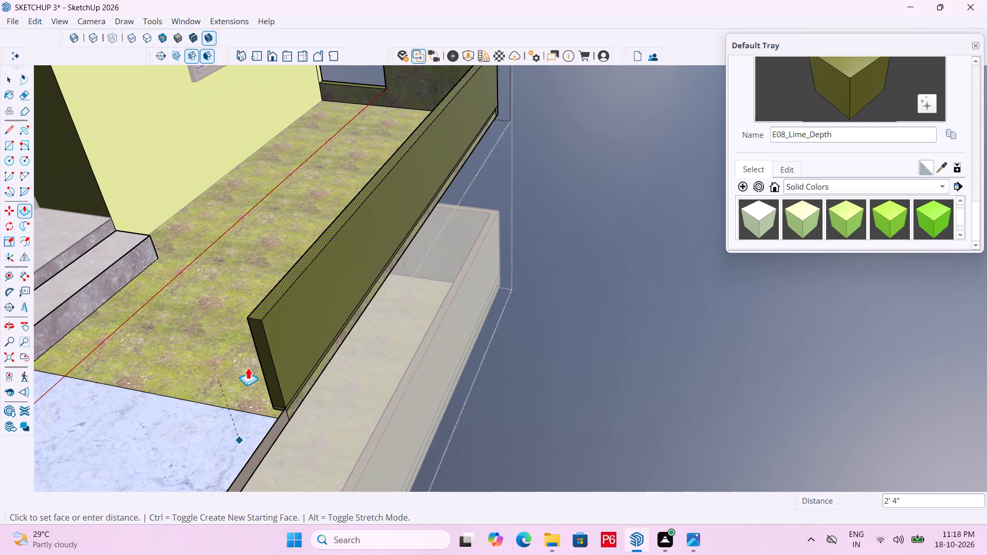
{"action": "left_click", "coordinate": [215, 451]}
{"action": "scroll", "coordinate": [279, 337], "scroll_direction": "down", "scroll_amount": 5}
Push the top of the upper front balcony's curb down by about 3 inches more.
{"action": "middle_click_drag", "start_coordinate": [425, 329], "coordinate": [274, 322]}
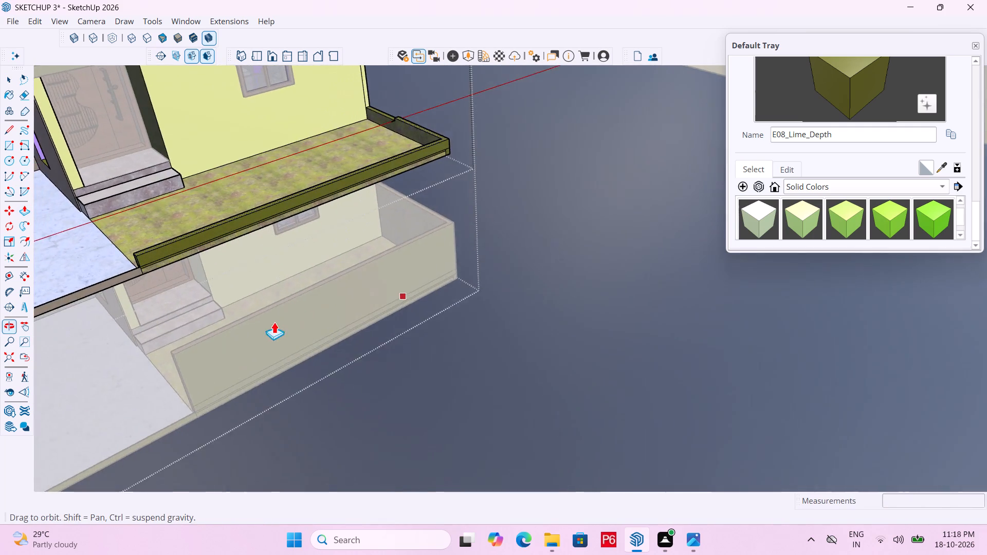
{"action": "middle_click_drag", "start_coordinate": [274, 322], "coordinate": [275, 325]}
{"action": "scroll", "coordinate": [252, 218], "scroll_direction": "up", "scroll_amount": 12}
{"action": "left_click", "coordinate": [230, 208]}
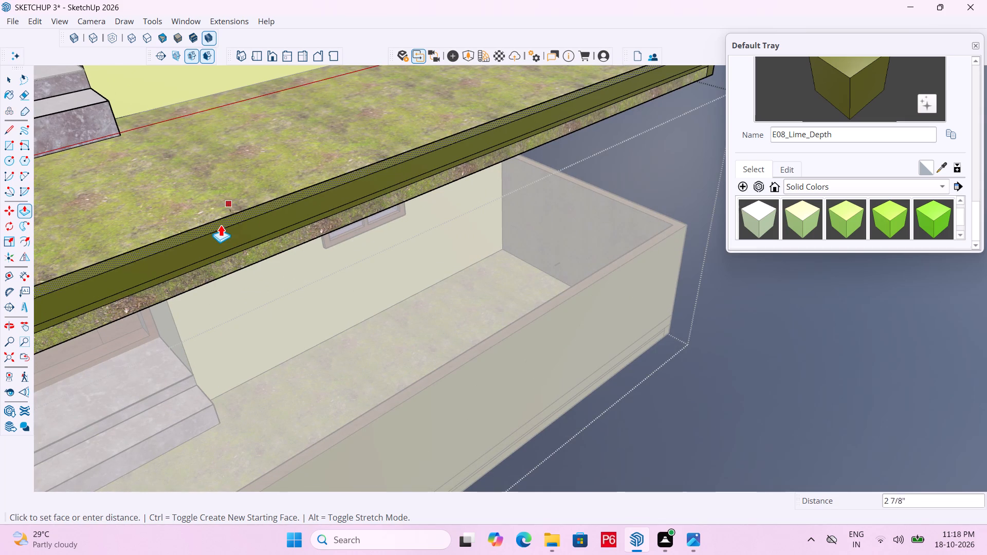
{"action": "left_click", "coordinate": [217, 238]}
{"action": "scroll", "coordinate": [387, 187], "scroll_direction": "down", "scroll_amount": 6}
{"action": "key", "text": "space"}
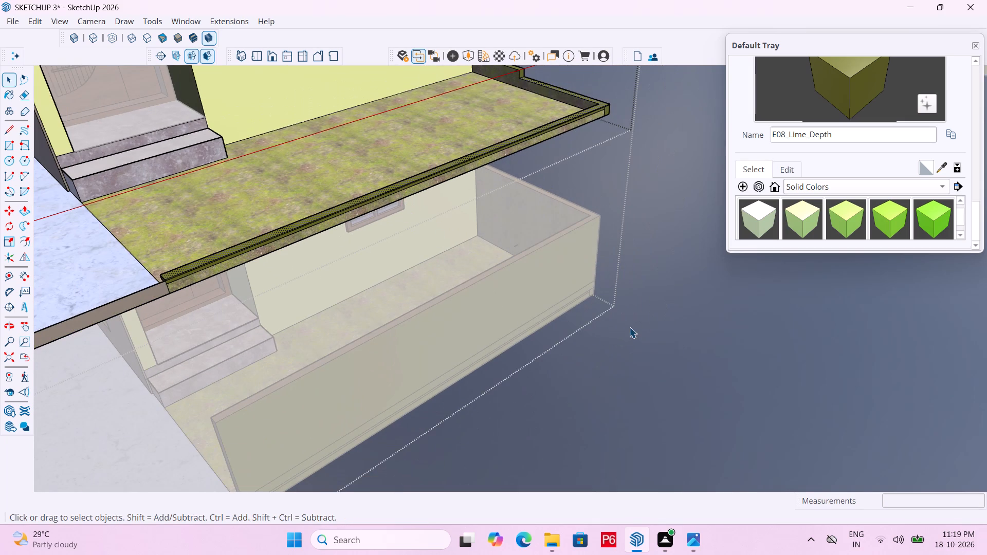
Save the model.
{"action": "double_click", "coordinate": [629, 327]}
{"action": "scroll", "coordinate": [600, 297], "scroll_direction": "down", "scroll_amount": 5}
{"action": "key", "text": "ctrl+s"}
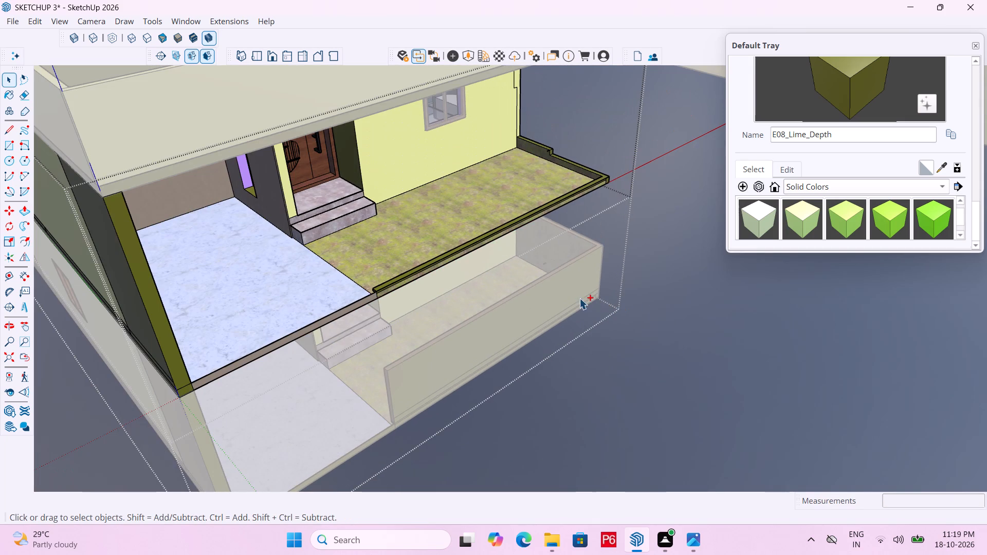
{"action": "key", "text": "ctrl+s"}
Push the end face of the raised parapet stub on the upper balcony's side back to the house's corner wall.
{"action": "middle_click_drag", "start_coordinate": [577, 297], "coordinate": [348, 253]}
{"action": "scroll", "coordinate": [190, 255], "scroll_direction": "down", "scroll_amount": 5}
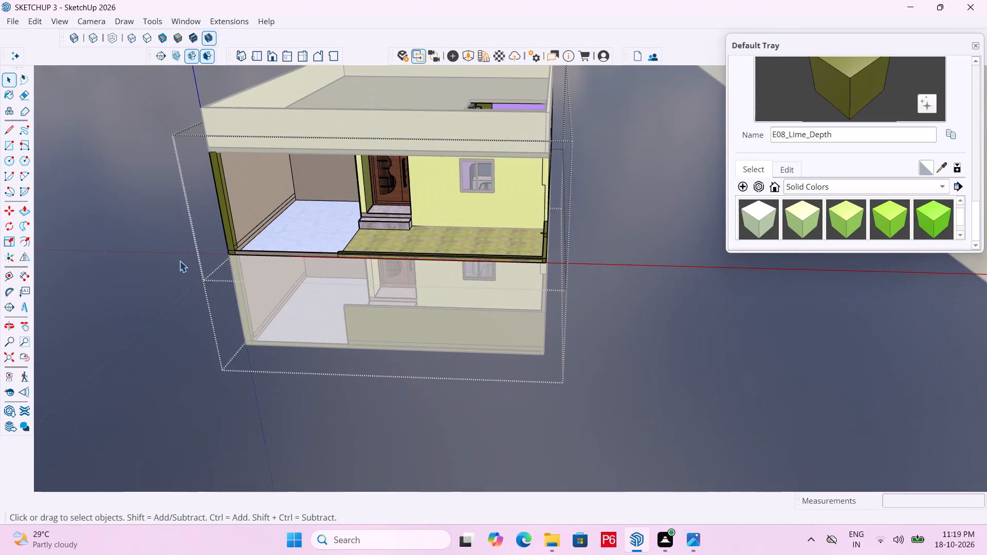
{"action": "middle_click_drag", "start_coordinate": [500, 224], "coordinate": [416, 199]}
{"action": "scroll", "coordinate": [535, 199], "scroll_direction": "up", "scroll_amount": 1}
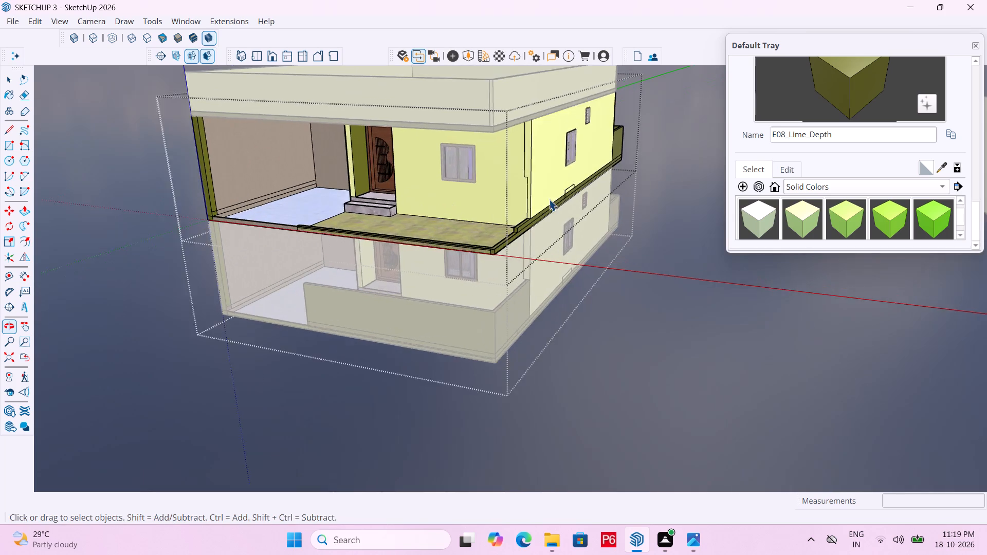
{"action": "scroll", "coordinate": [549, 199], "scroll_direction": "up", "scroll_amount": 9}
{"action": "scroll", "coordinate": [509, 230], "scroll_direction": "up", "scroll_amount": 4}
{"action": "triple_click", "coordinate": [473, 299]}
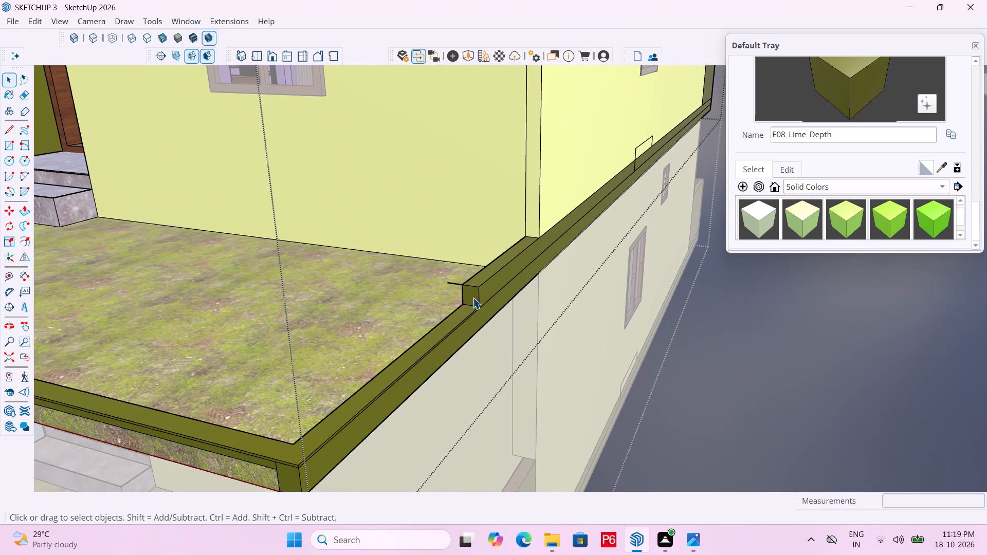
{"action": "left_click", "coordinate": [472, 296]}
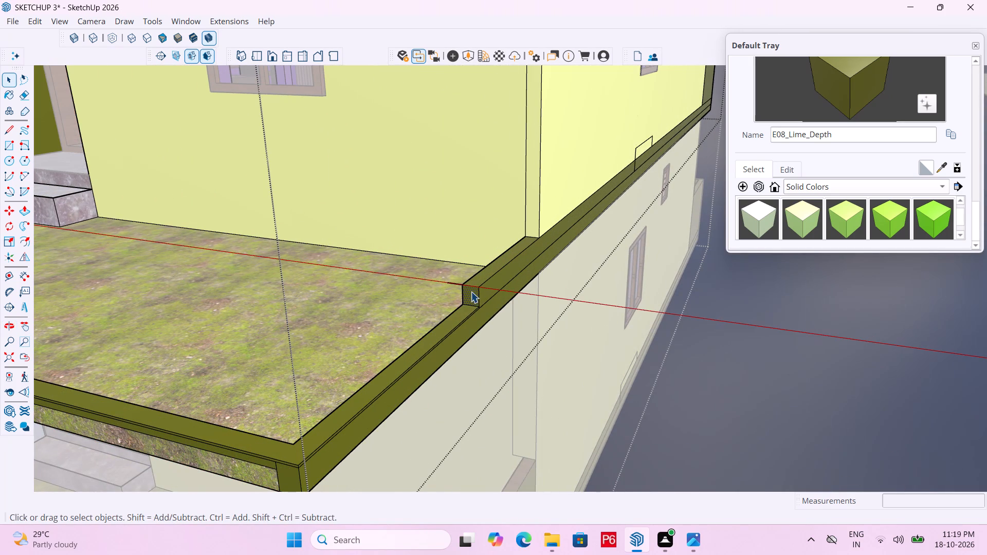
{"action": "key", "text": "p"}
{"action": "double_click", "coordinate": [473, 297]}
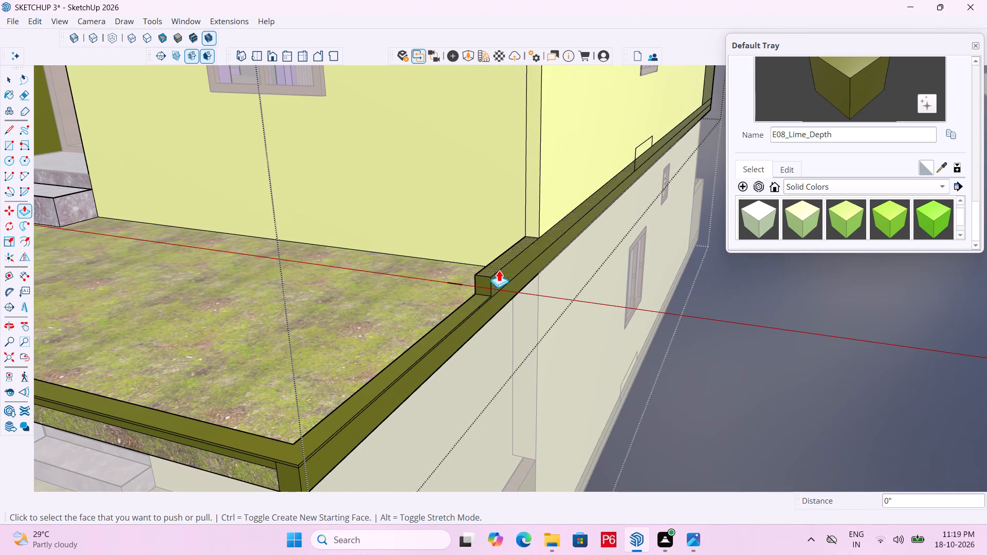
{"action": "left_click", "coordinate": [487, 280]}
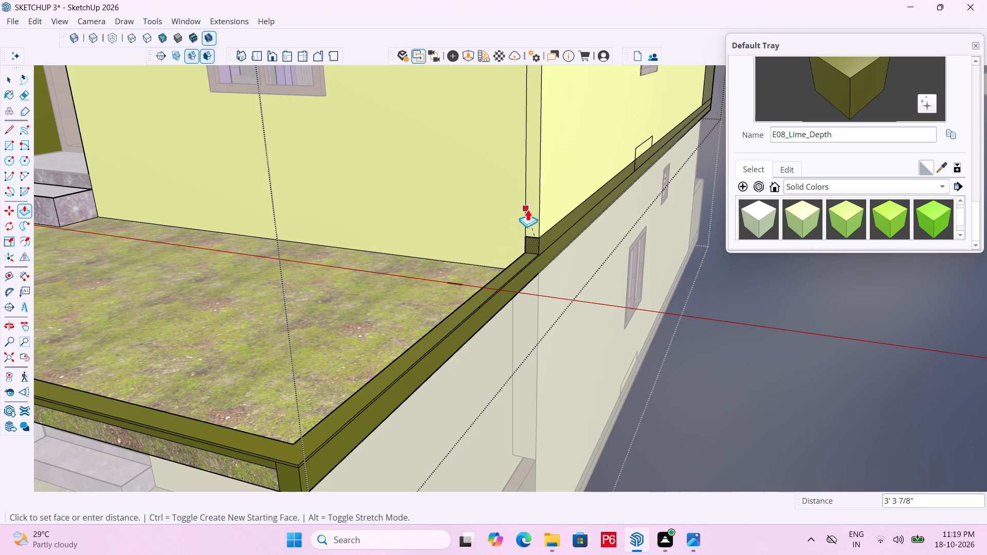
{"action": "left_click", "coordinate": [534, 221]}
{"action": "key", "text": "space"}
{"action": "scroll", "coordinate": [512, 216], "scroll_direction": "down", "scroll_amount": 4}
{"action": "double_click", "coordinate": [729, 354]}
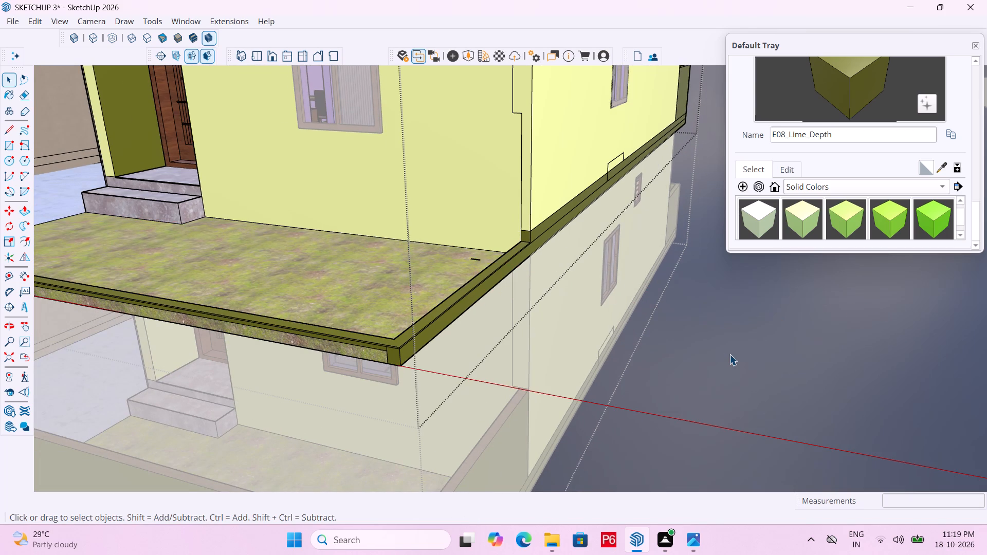
Undo the recent Push/Pull edits that lowered and extended the upper front balcony's parapet wall.
{"action": "middle_click_drag", "start_coordinate": [494, 299], "coordinate": [589, 331]}
{"action": "middle_click_drag", "start_coordinate": [529, 289], "coordinate": [225, 256]}
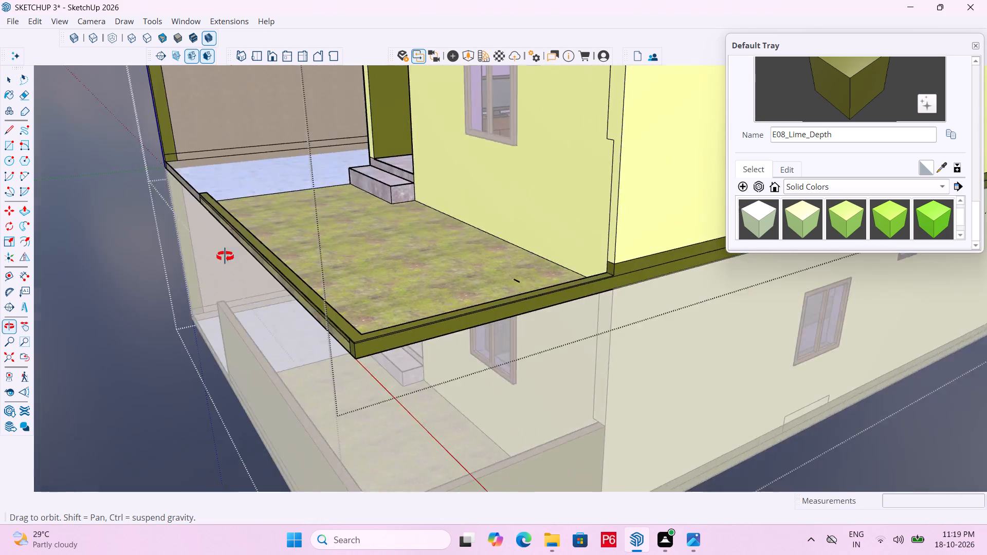
{"action": "middle_click_drag", "start_coordinate": [225, 256], "coordinate": [485, 290]}
{"action": "scroll", "coordinate": [502, 282], "scroll_direction": "up", "scroll_amount": 3}
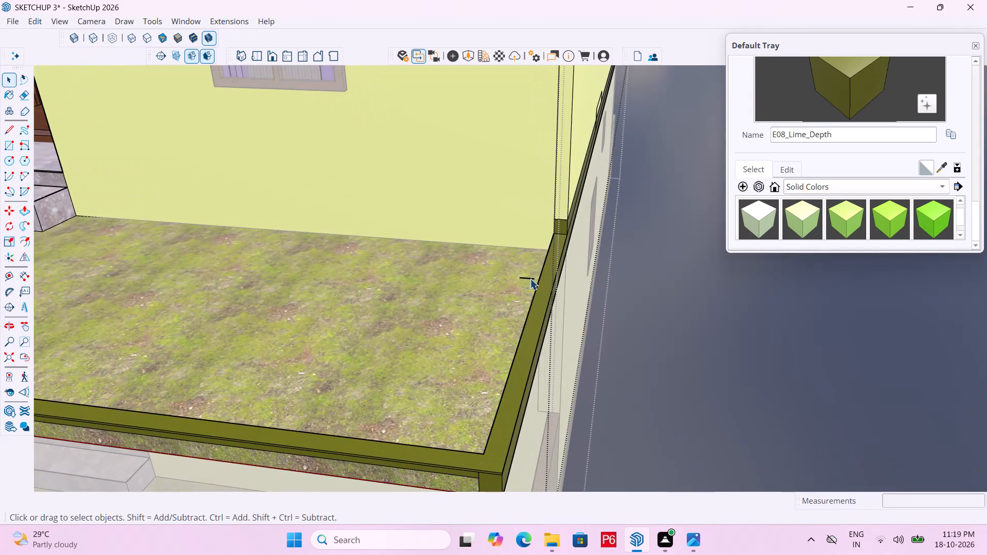
{"action": "key", "text": "ctrl+z"}
{"action": "key", "text": "ctrl+z"}
{"action": "key", "text": "ctrl+z"}
{"action": "key", "text": "ctrl+z"}
{"action": "key", "text": "ctrl+z"}
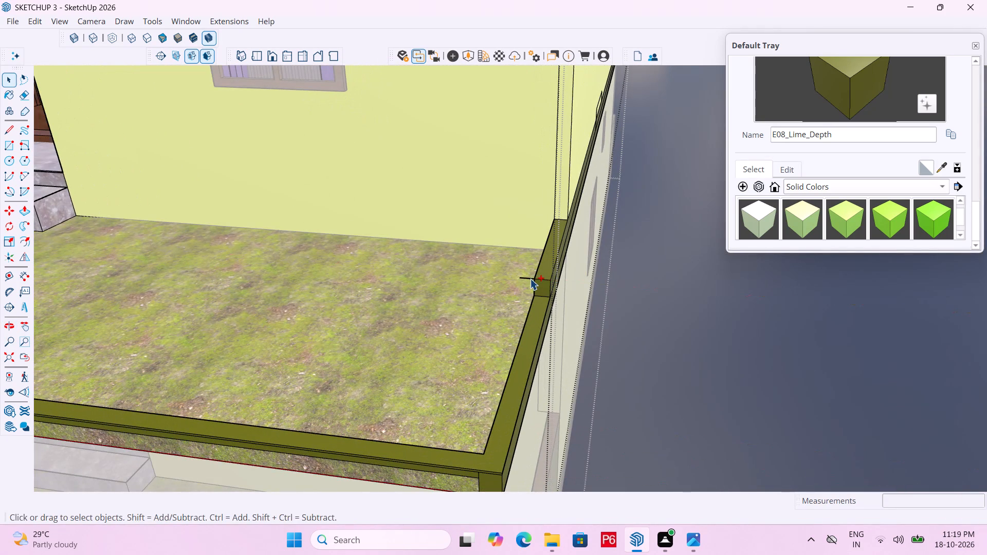
{"action": "key", "text": "ctrl+z"}
{"action": "key", "text": "ctrl+z"}
{"action": "key", "text": "ctrl+z"}
{"action": "key", "text": "ctrl+z"}
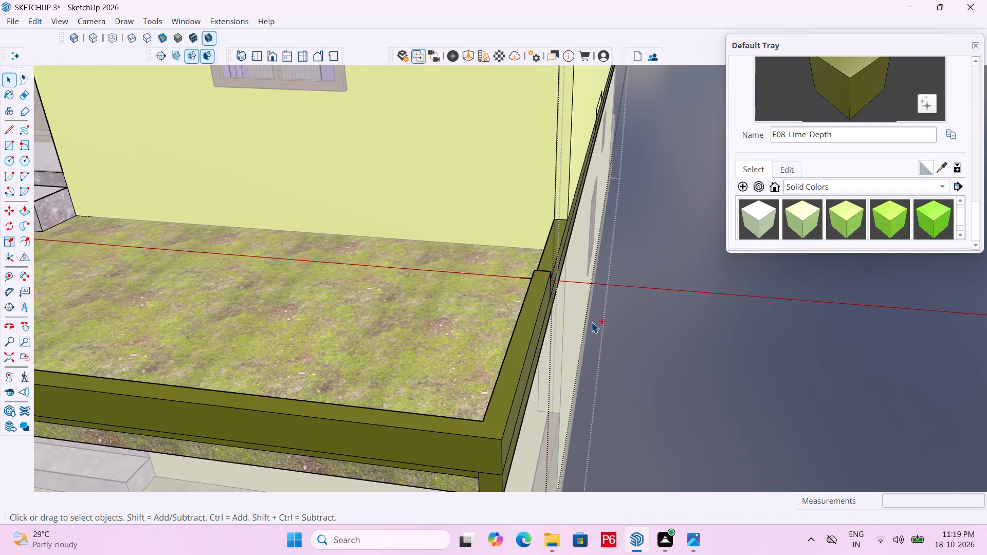
{"action": "key", "text": "ctrl+z"}
{"action": "key", "text": "ctrl+z"}
{"action": "key", "text": "ctrl+z"}
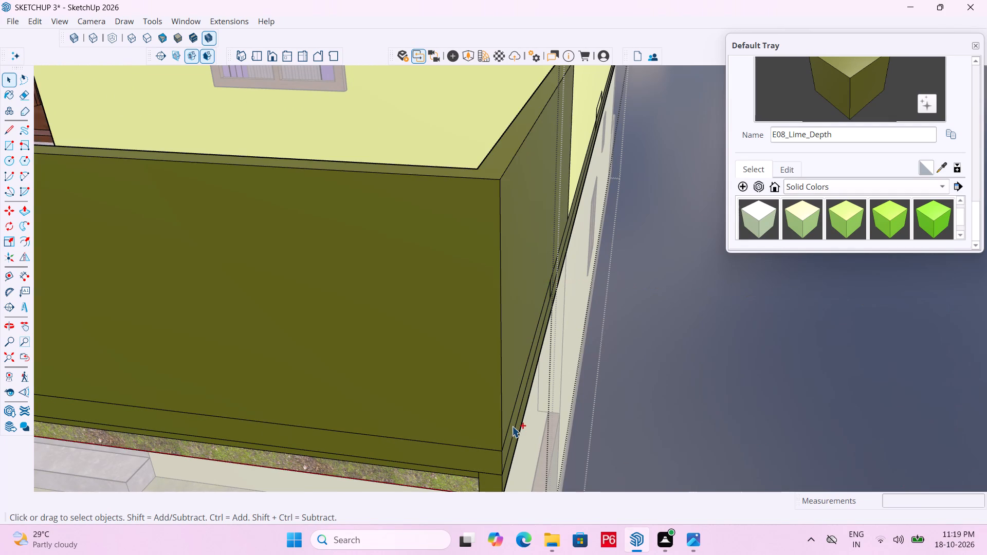
Draw a line across the parapet's top face from its inner corner to the front edge, separating the front wall from the side wall.
{"action": "scroll", "coordinate": [532, 417], "scroll_direction": "down", "scroll_amount": 5}
{"action": "middle_click_drag", "start_coordinate": [482, 341], "coordinate": [482, 365]}
{"action": "scroll", "coordinate": [482, 365], "scroll_direction": "up", "scroll_amount": 9}
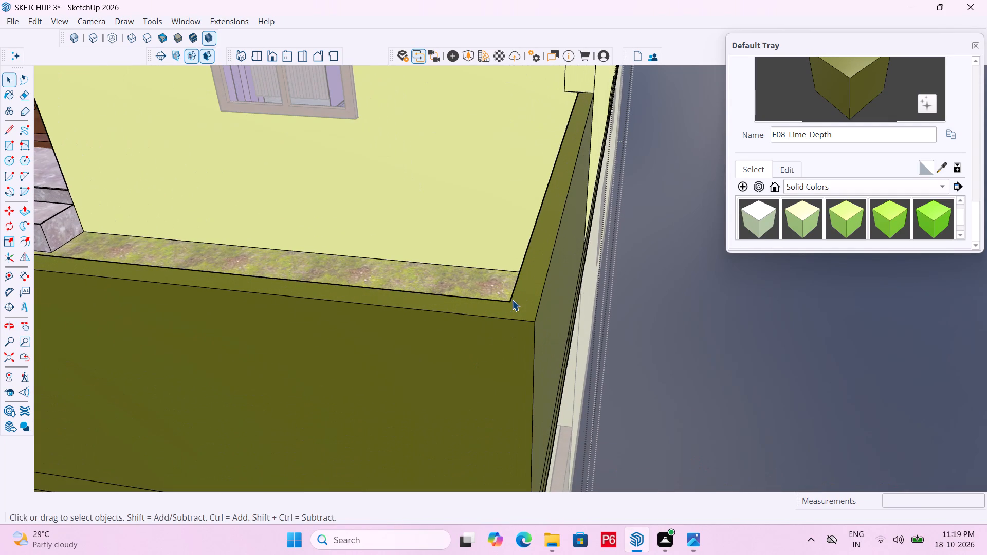
{"action": "key", "text": "l"}
{"action": "key", "text": "space"}
{"action": "double_click", "coordinate": [511, 303]}
{"action": "double_click", "coordinate": [513, 305]}
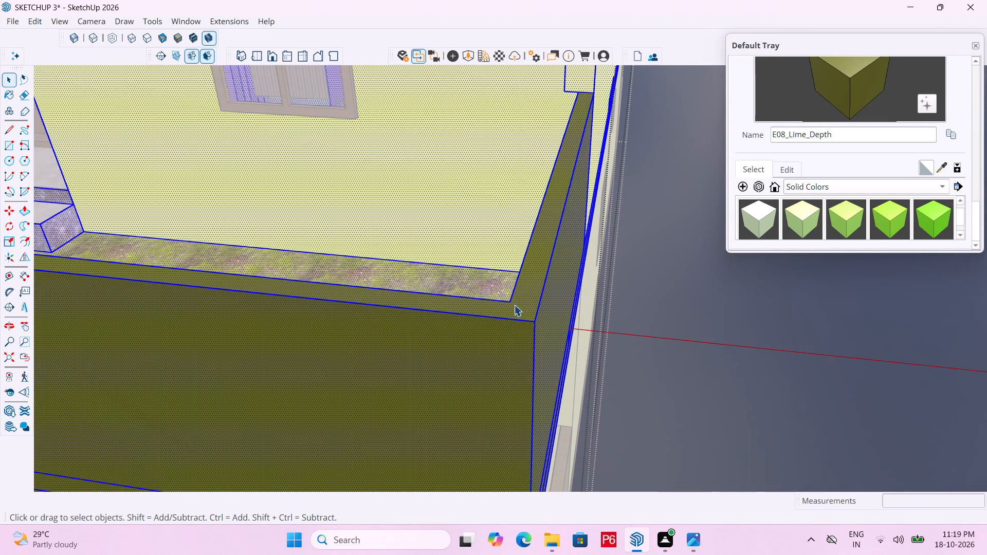
{"action": "left_click", "coordinate": [523, 302]}
{"action": "left_click", "coordinate": [525, 299]}
{"action": "key", "text": "l"}
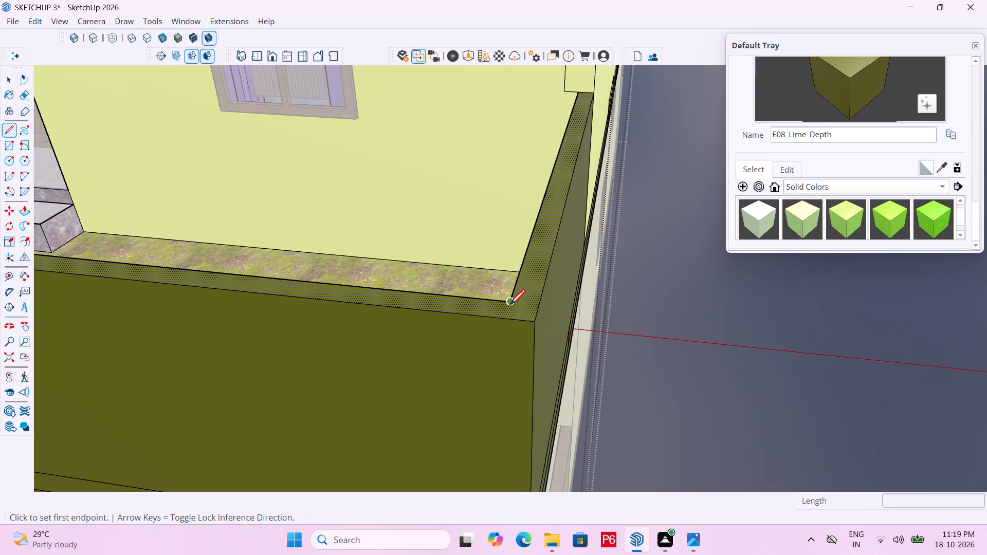
{"action": "left_click", "coordinate": [509, 307]}
{"action": "left_click", "coordinate": [509, 321]}
{"action": "key", "text": "space"}
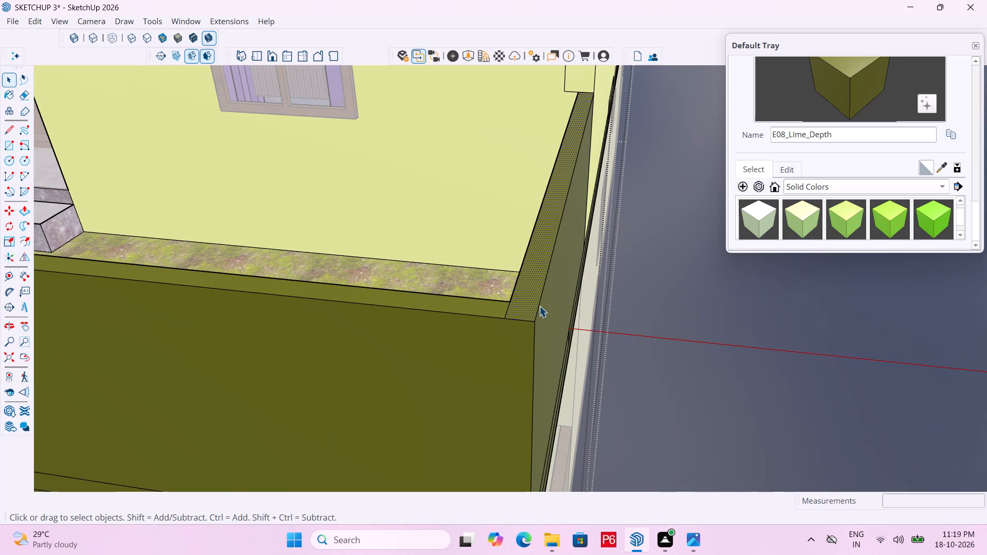
Push the top face of the front parapet section down by about 4' 6", leaving the side wall out of the operation.
{"action": "left_click", "coordinate": [453, 308]}
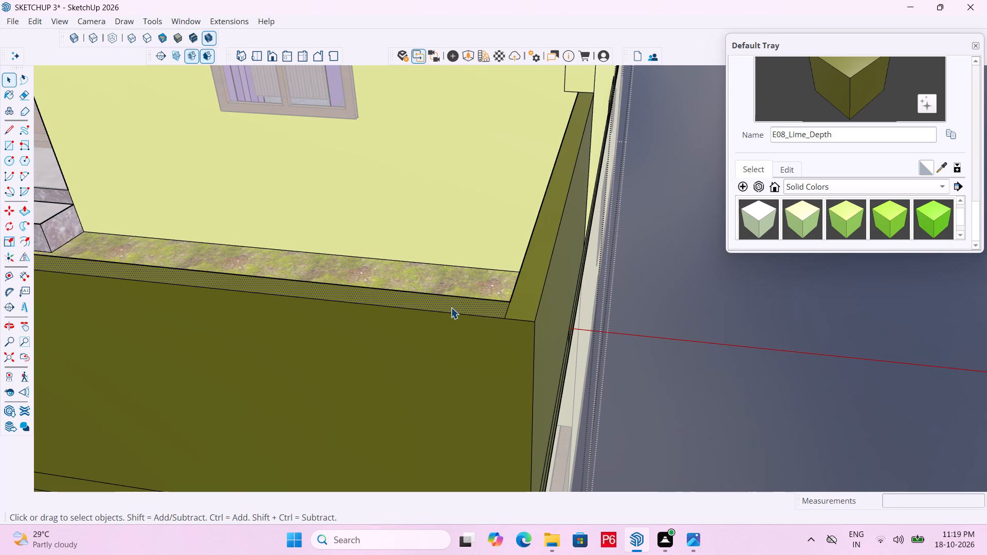
{"action": "key", "text": "p"}
{"action": "left_click", "coordinate": [455, 304]}
{"action": "scroll", "coordinate": [437, 300], "scroll_direction": "down", "scroll_amount": 6}
{"action": "scroll", "coordinate": [479, 270], "scroll_direction": "down", "scroll_amount": 5}
{"action": "left_click", "coordinate": [427, 397]}
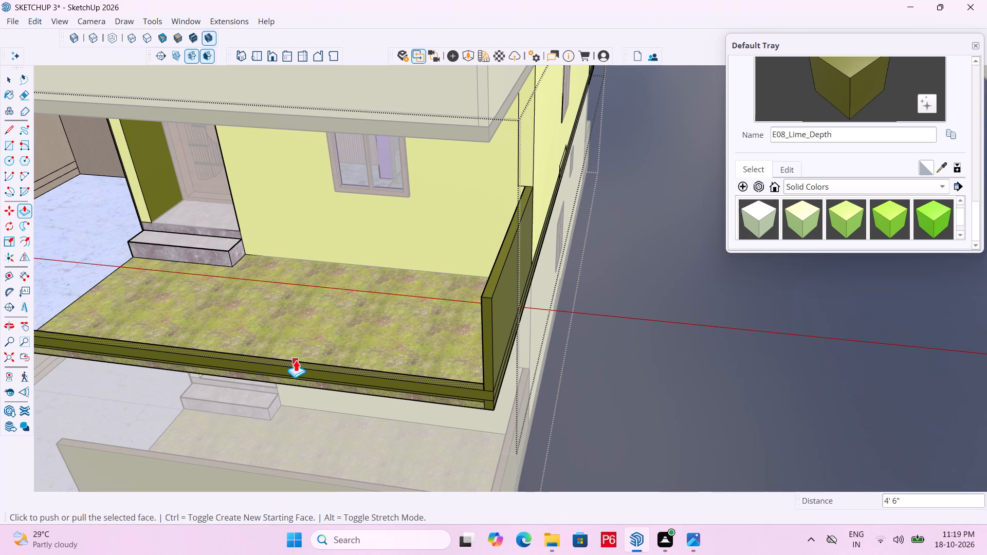
Save the model.
{"action": "middle_click_drag", "start_coordinate": [296, 360], "coordinate": [506, 345]}
{"action": "scroll", "coordinate": [649, 304], "scroll_direction": "down", "scroll_amount": 5}
{"action": "scroll", "coordinate": [476, 321], "scroll_direction": "down", "scroll_amount": 6}
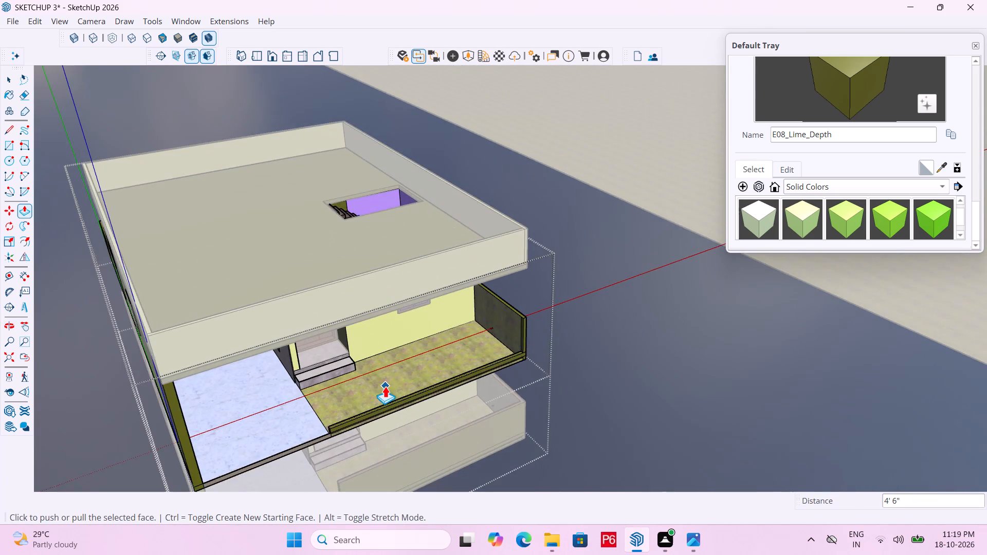
{"action": "middle_click_drag", "start_coordinate": [387, 384], "coordinate": [406, 367]}
{"action": "key", "text": "ctrl+s"}
Pull the top face of the front balcony's low curb up by about 4' 1 5/8".
{"action": "scroll", "coordinate": [443, 375], "scroll_direction": "up", "scroll_amount": 10}
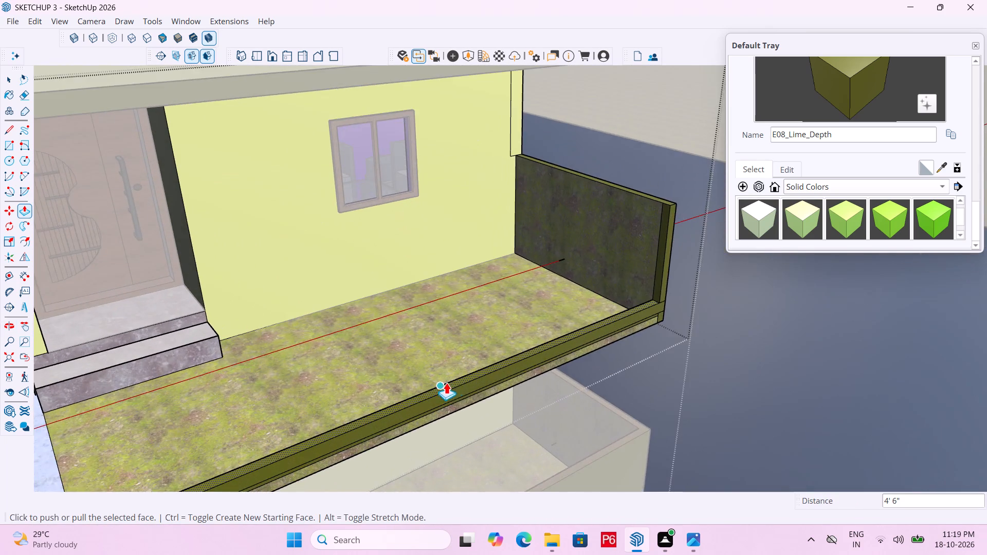
{"action": "scroll", "coordinate": [462, 380], "scroll_direction": "up", "scroll_amount": 6}
{"action": "left_click", "coordinate": [456, 381]}
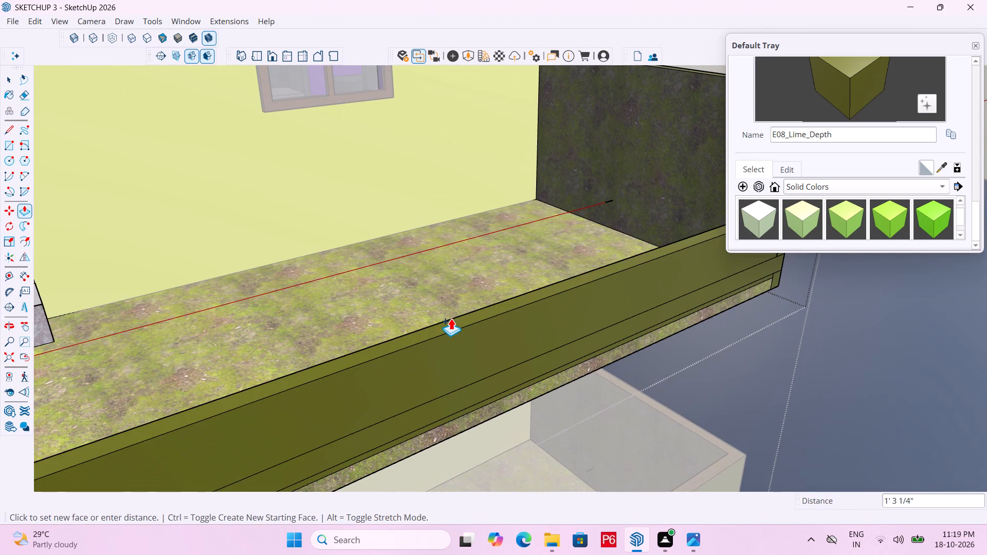
{"action": "scroll", "coordinate": [456, 228], "scroll_direction": "down", "scroll_amount": 4}
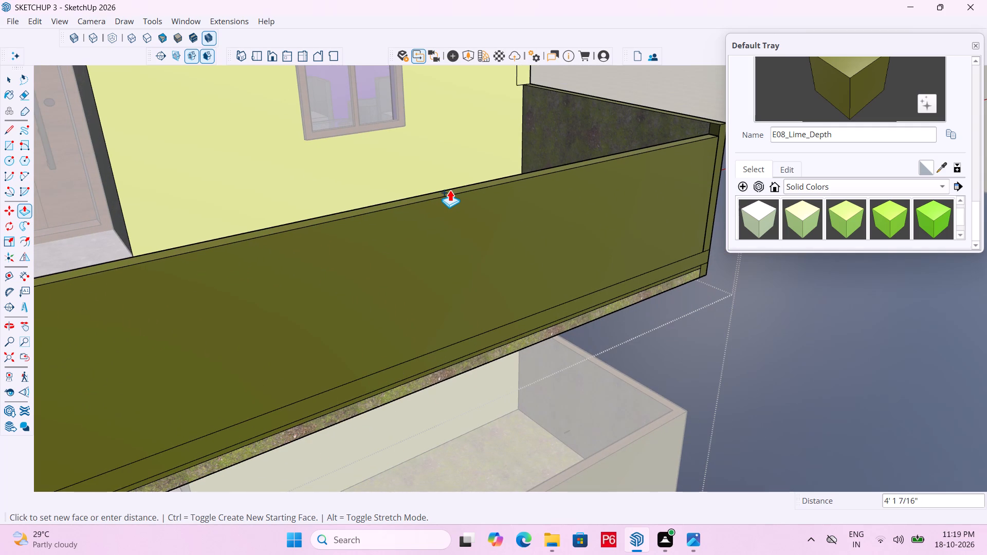
{"action": "left_click", "coordinate": [450, 189]}
Push the inner face of the front parapet wall outward by about 2 7/8" to thin the wall.
{"action": "middle_click_drag", "start_coordinate": [634, 220], "coordinate": [151, 252]}
{"action": "scroll", "coordinate": [325, 241], "scroll_direction": "down", "scroll_amount": 5}
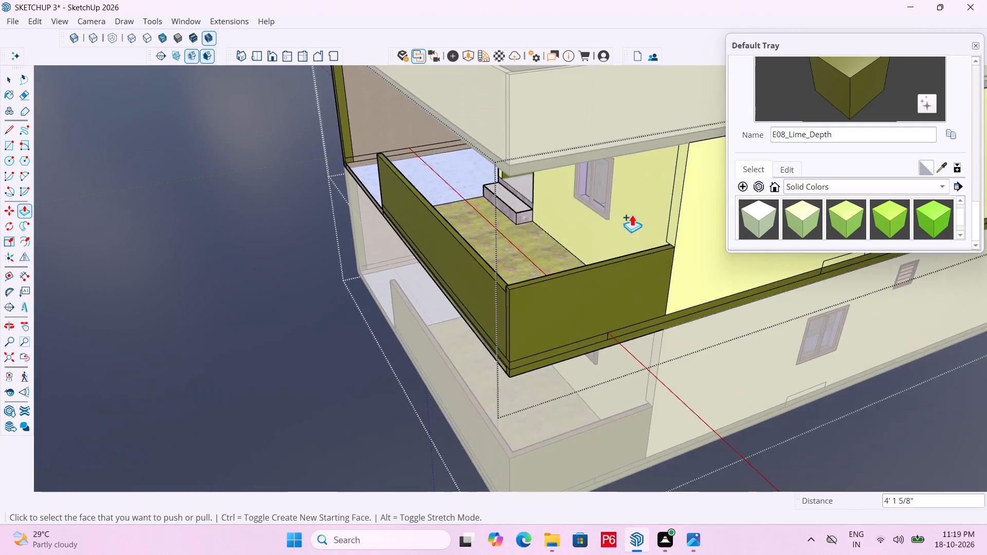
{"action": "middle_click_drag", "start_coordinate": [632, 212], "coordinate": [291, 200]}
{"action": "scroll", "coordinate": [317, 200], "scroll_direction": "up", "scroll_amount": 4}
{"action": "left_click", "coordinate": [577, 285]}
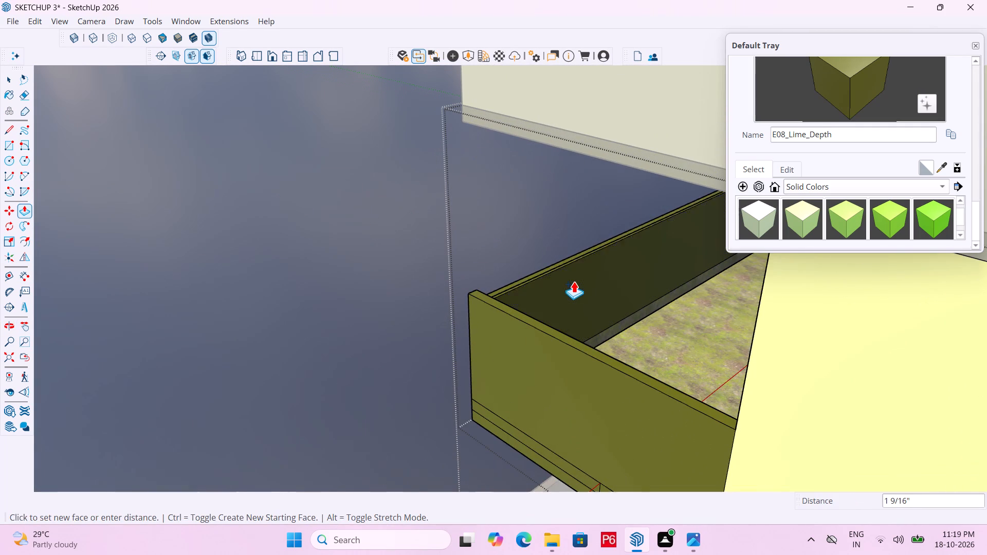
{"action": "scroll", "coordinate": [573, 283], "scroll_direction": "up", "scroll_amount": 5}
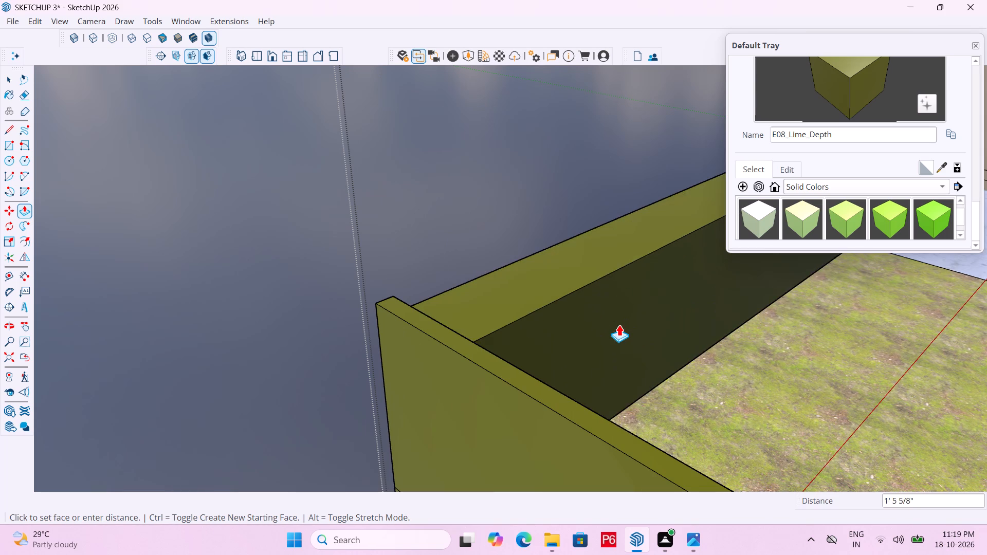
{"action": "scroll", "coordinate": [616, 323], "scroll_direction": "up", "scroll_amount": 5}
{"action": "left_click", "coordinate": [540, 276]}
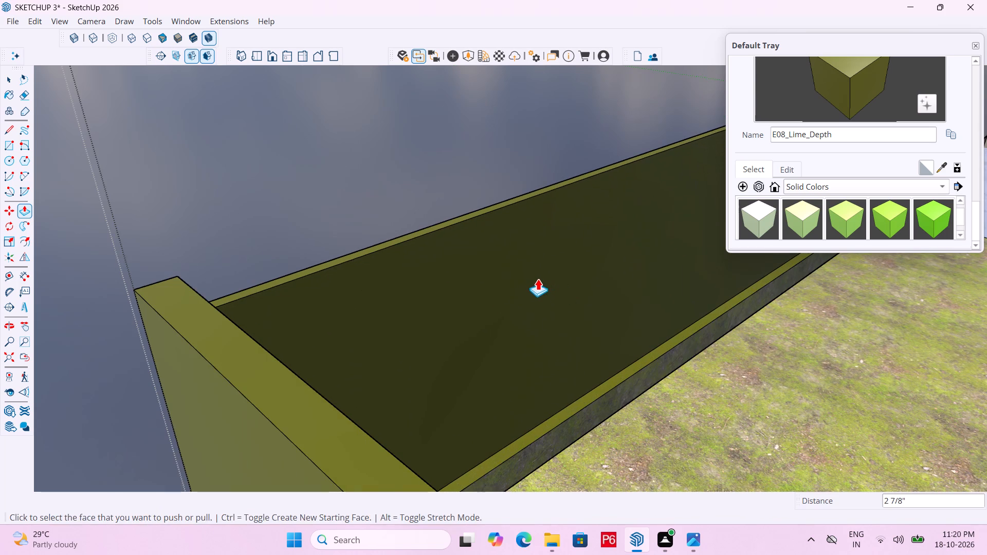
Examine the thinned front parapet and its junction with the side wall from several angles.
{"action": "middle_click_drag", "start_coordinate": [443, 310], "coordinate": [805, 303]}
{"action": "scroll", "coordinate": [697, 293], "scroll_direction": "down", "scroll_amount": 7}
{"action": "scroll", "coordinate": [628, 315], "scroll_direction": "down", "scroll_amount": 5}
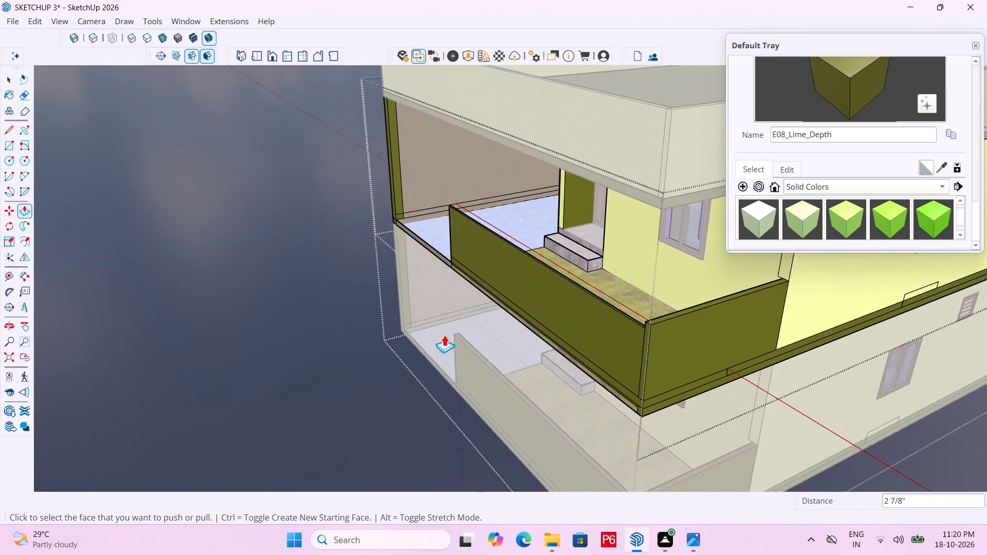
{"action": "middle_click_drag", "start_coordinate": [444, 335], "coordinate": [806, 331]}
{"action": "key", "text": "space"}
{"action": "left_click", "coordinate": [816, 332]}
{"action": "middle_click_drag", "start_coordinate": [604, 302], "coordinate": [61, 354]}
{"action": "scroll", "coordinate": [107, 336], "scroll_direction": "up", "scroll_amount": 10}
{"action": "scroll", "coordinate": [490, 203], "scroll_direction": "up", "scroll_amount": 2}
{"action": "scroll", "coordinate": [403, 294], "scroll_direction": "down", "scroll_amount": 6}
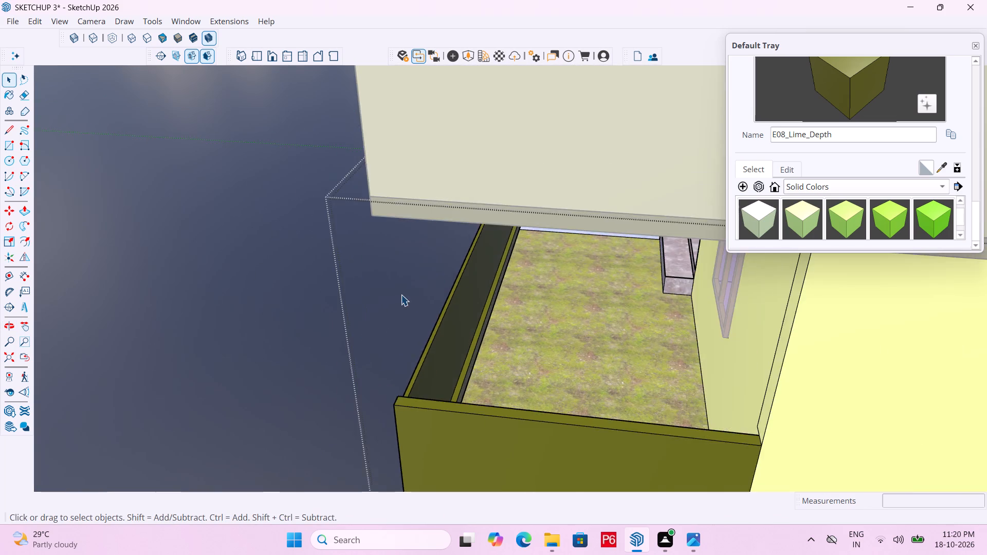
{"action": "scroll", "coordinate": [401, 294], "scroll_direction": "down", "scroll_amount": 6}
{"action": "middle_click_drag", "start_coordinate": [354, 387], "coordinate": [811, 391]}
{"action": "scroll", "coordinate": [811, 390], "scroll_direction": "up", "scroll_amount": 1}
{"action": "scroll", "coordinate": [664, 304], "scroll_direction": "up", "scroll_amount": 5}
{"action": "middle_click_drag", "start_coordinate": [615, 298], "coordinate": [635, 293]}
{"action": "scroll", "coordinate": [622, 295], "scroll_direction": "up", "scroll_amount": 1}
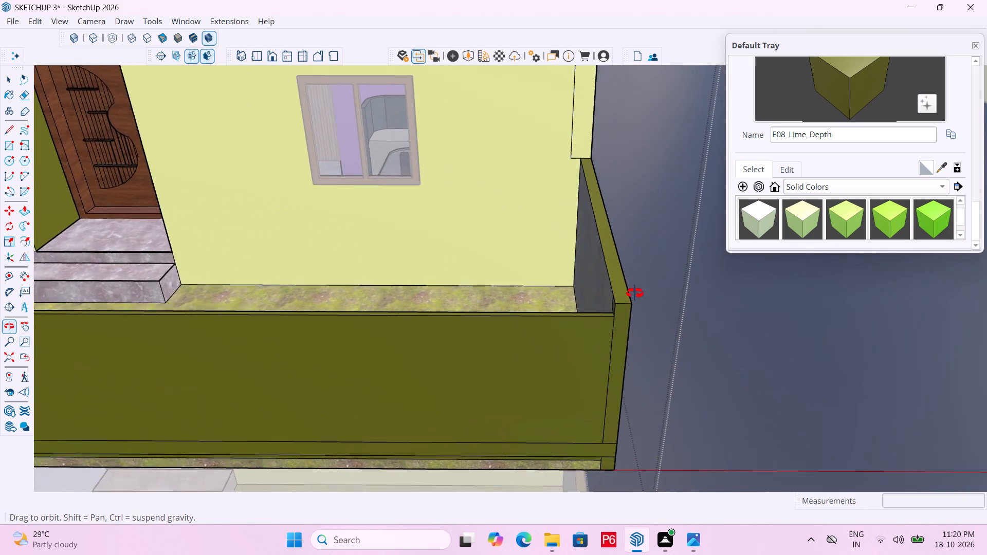
{"action": "middle_click_drag", "start_coordinate": [635, 293], "coordinate": [733, 281]}
{"action": "scroll", "coordinate": [574, 300], "scroll_direction": "up", "scroll_amount": 6}
{"action": "scroll", "coordinate": [741, 298], "scroll_direction": "down", "scroll_amount": 6}
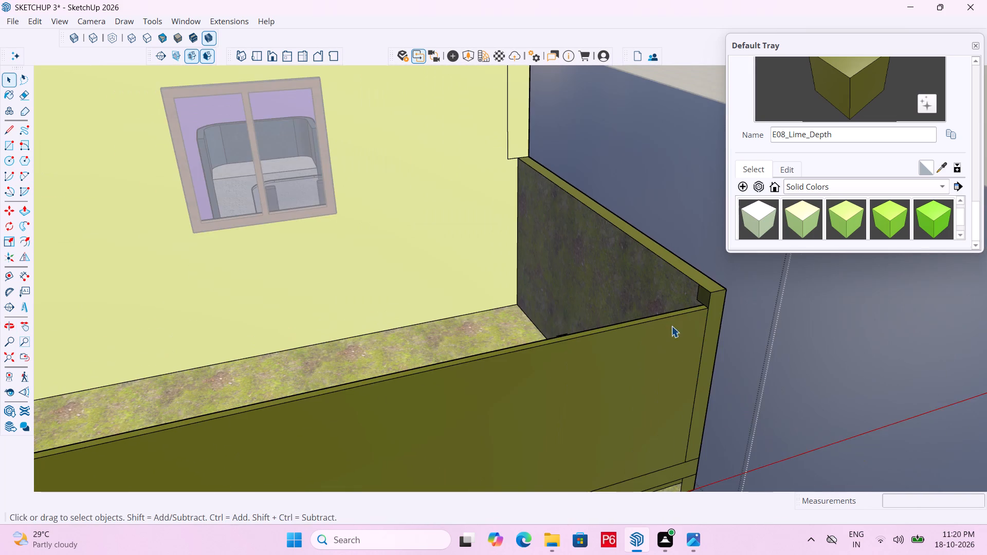
{"action": "scroll", "coordinate": [668, 326], "scroll_direction": "down", "scroll_amount": 4}
{"action": "scroll", "coordinate": [689, 320], "scroll_direction": "up", "scroll_amount": 17}
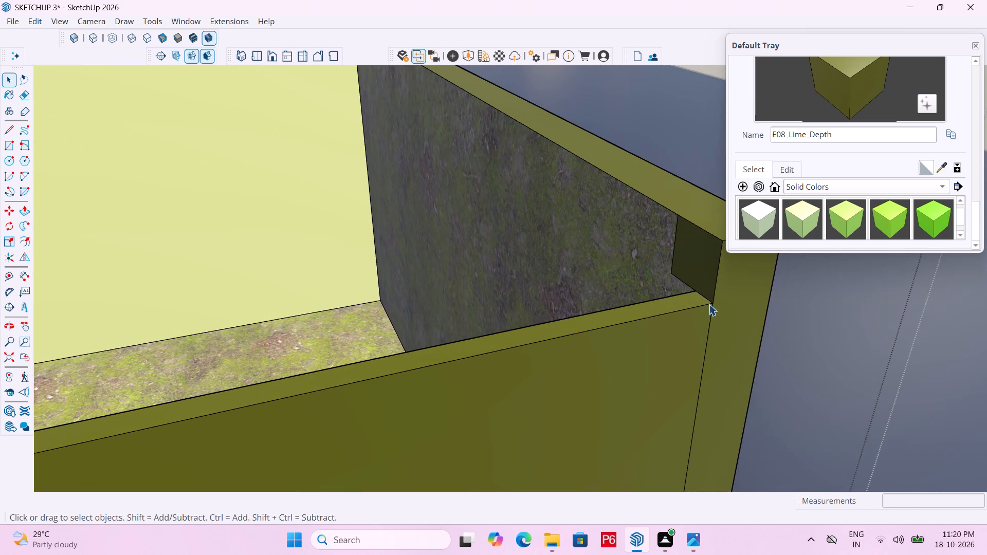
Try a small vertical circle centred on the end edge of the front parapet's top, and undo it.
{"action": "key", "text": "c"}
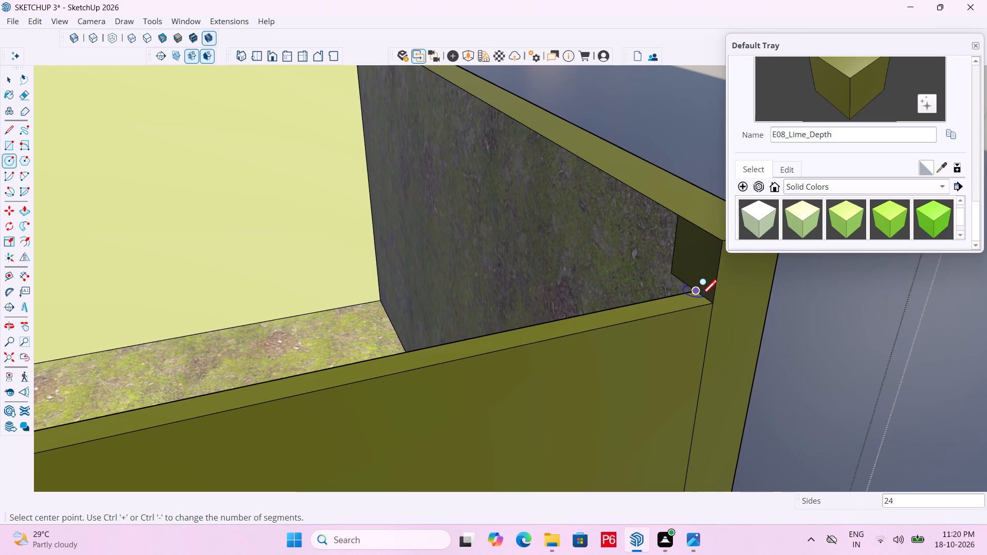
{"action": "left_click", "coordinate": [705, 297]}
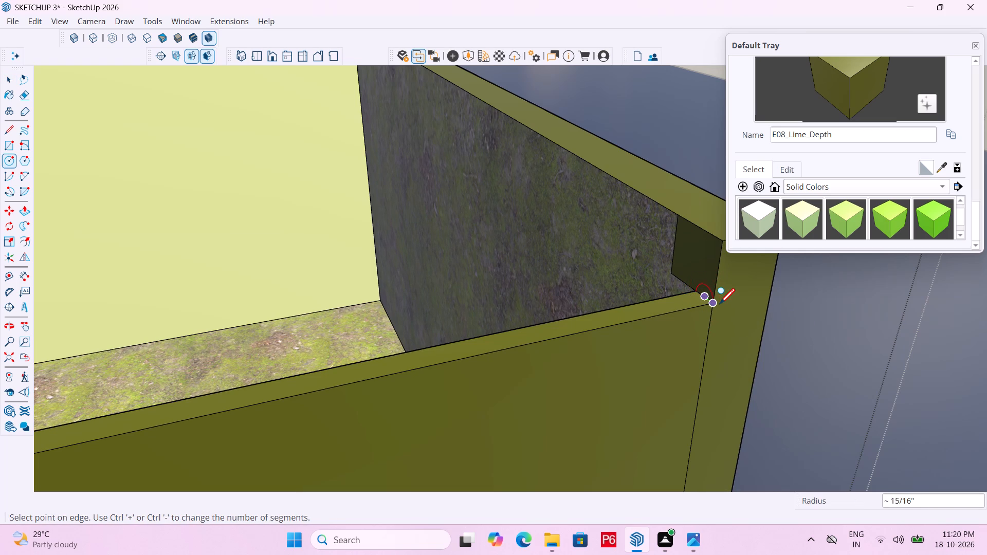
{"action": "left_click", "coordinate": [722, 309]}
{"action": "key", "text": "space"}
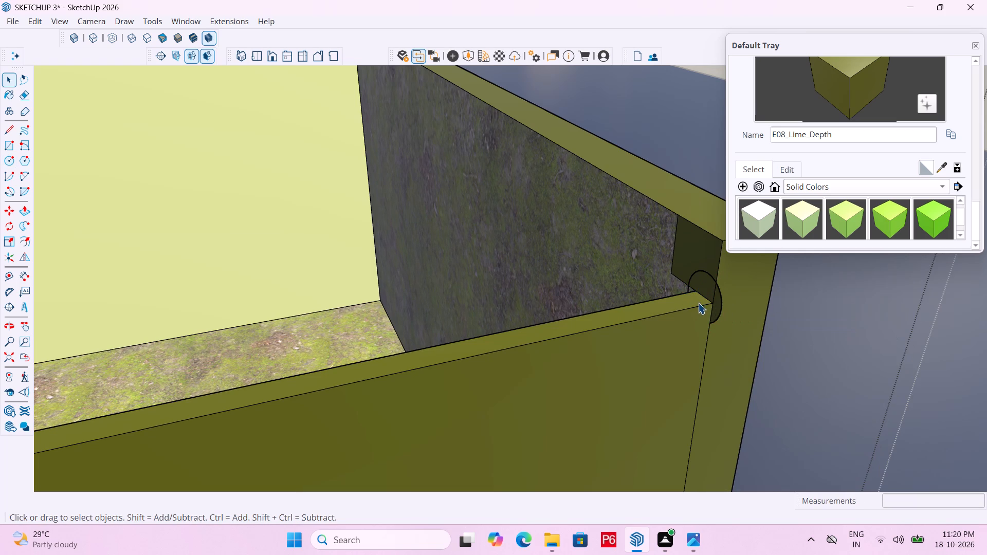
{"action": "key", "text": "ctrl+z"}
Select the front parapet's top face with its edges and draw a vertical circle of 1 1/2" radius centred on its end edge.
{"action": "triple_click", "coordinate": [691, 300]}
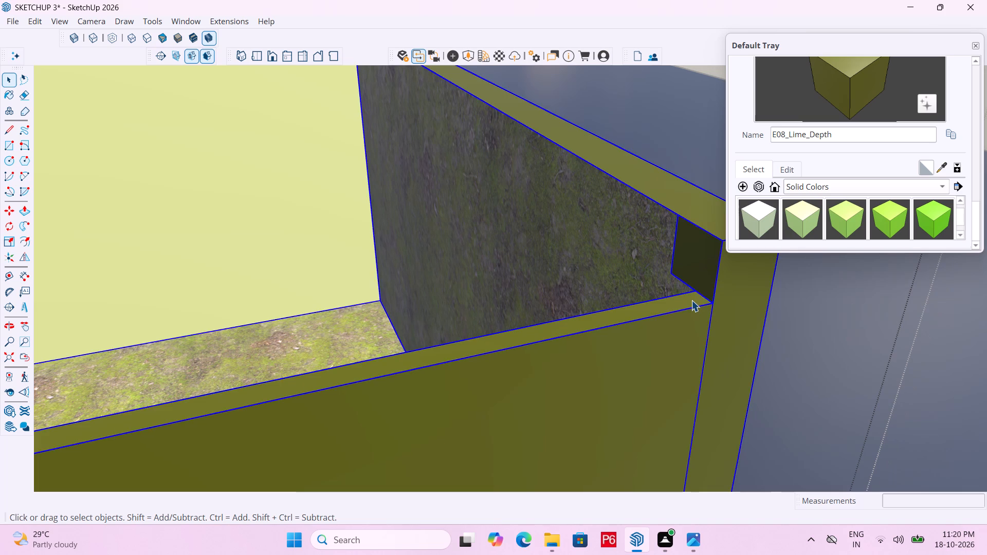
{"action": "left_click", "coordinate": [685, 303]}
{"action": "left_click", "coordinate": [680, 305]}
{"action": "left_click", "coordinate": [667, 305]}
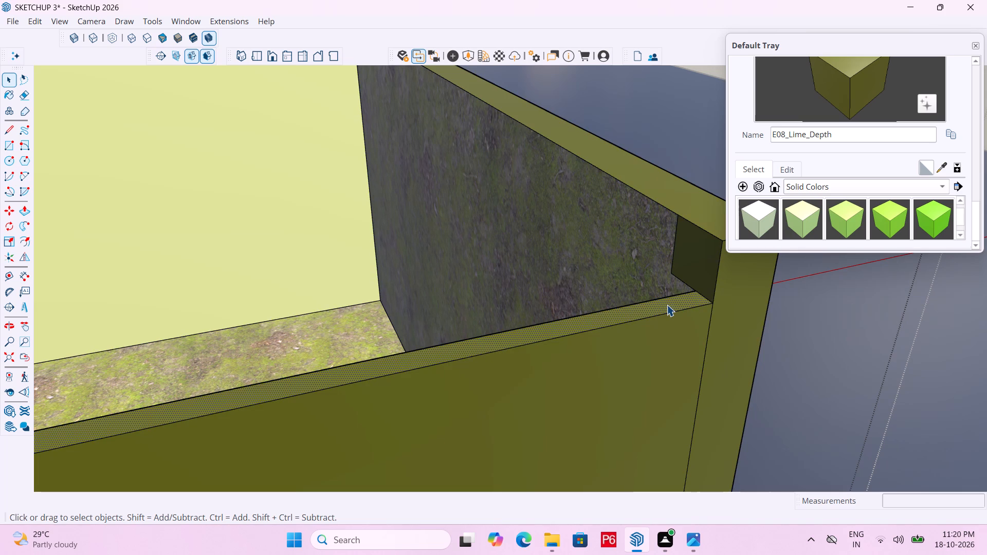
{"action": "left_click", "coordinate": [667, 305]}
{"action": "double_click", "coordinate": [679, 305]}
{"action": "left_click", "coordinate": [685, 302]}
{"action": "left_click", "coordinate": [686, 301]}
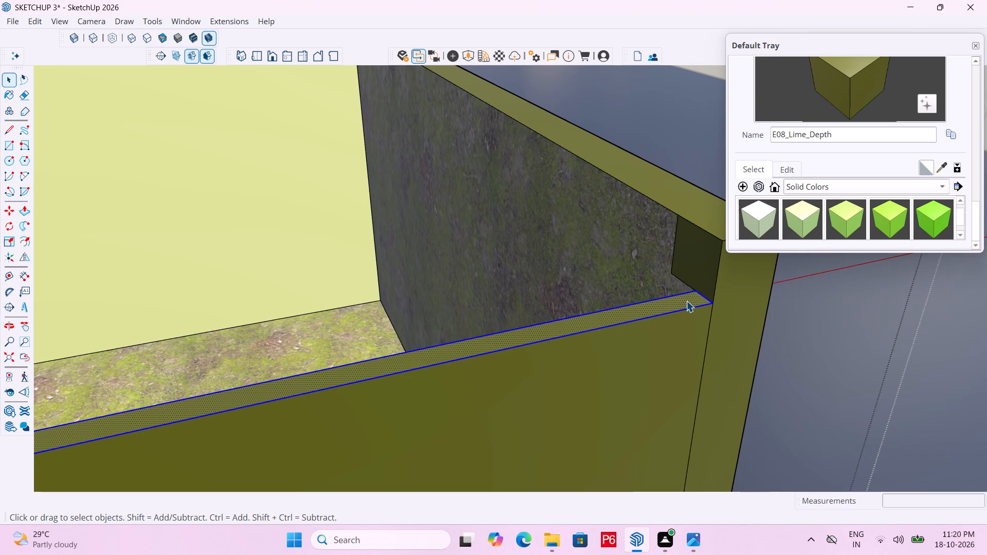
{"action": "key", "text": "c"}
{"action": "left_click", "coordinate": [705, 294]}
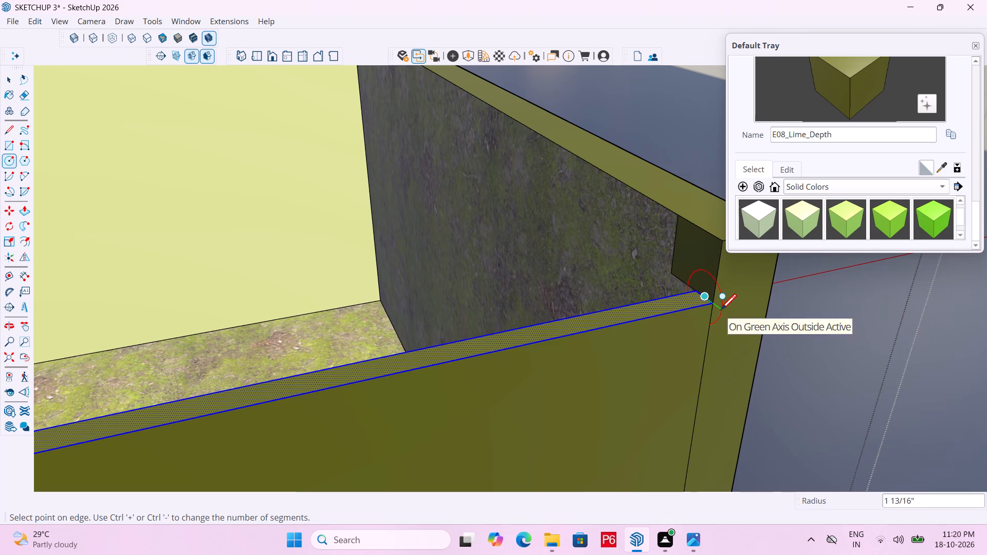
{"action": "left_click", "coordinate": [721, 304]}
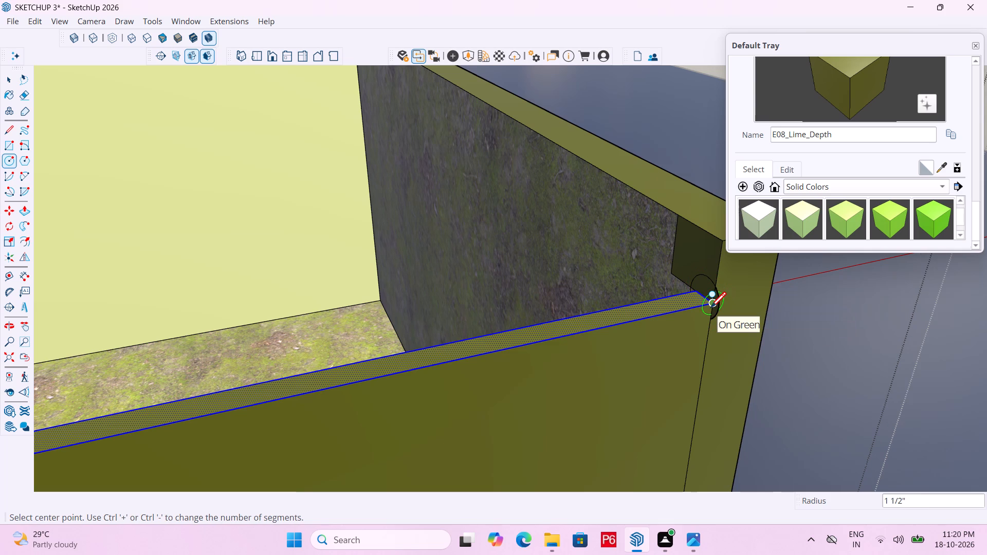
Sweep the circle along the selected top of the front parapet with Follow Me to form a rounded rail.
{"action": "key", "text": "p"}
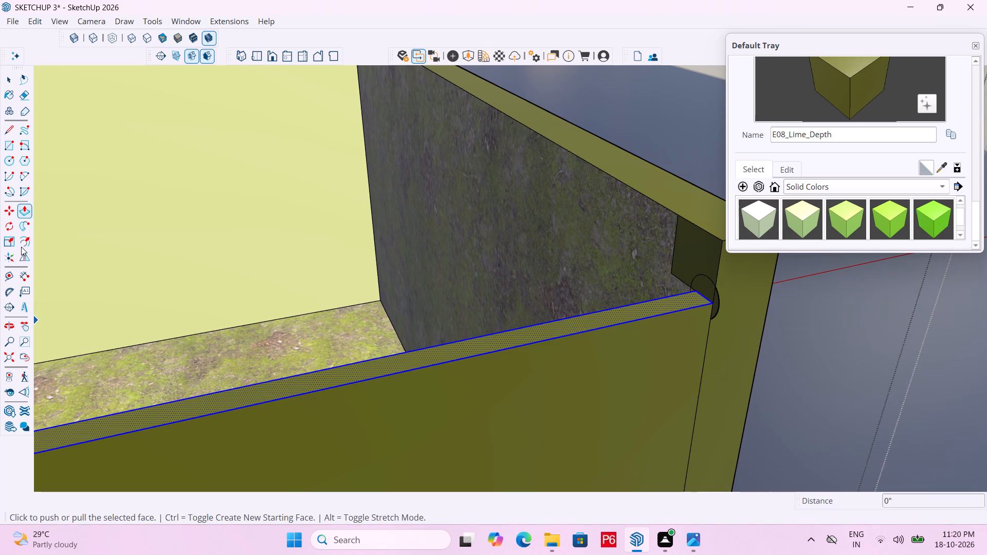
{"action": "left_click", "coordinate": [26, 225]}
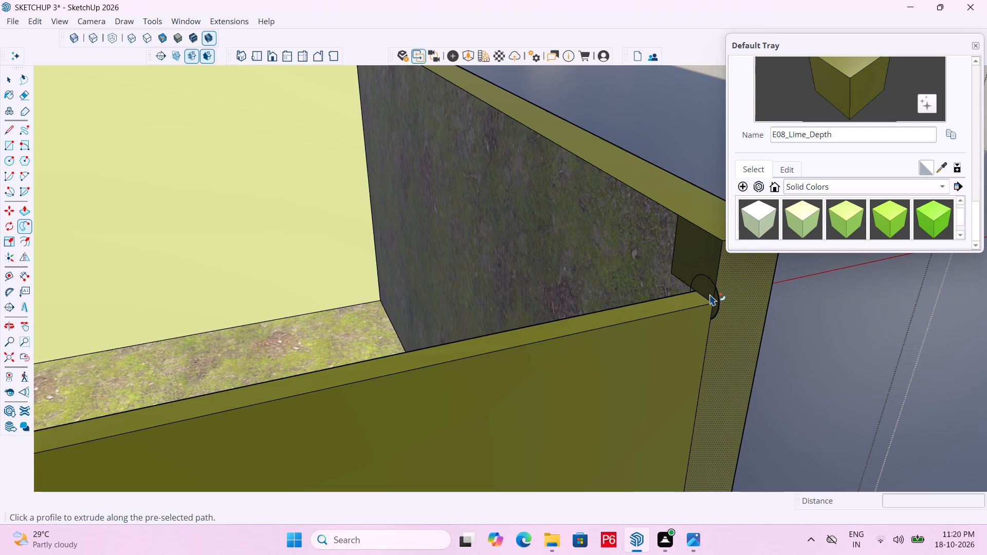
{"action": "left_click", "coordinate": [709, 294]}
{"action": "scroll", "coordinate": [746, 329], "scroll_direction": "down", "scroll_amount": 6}
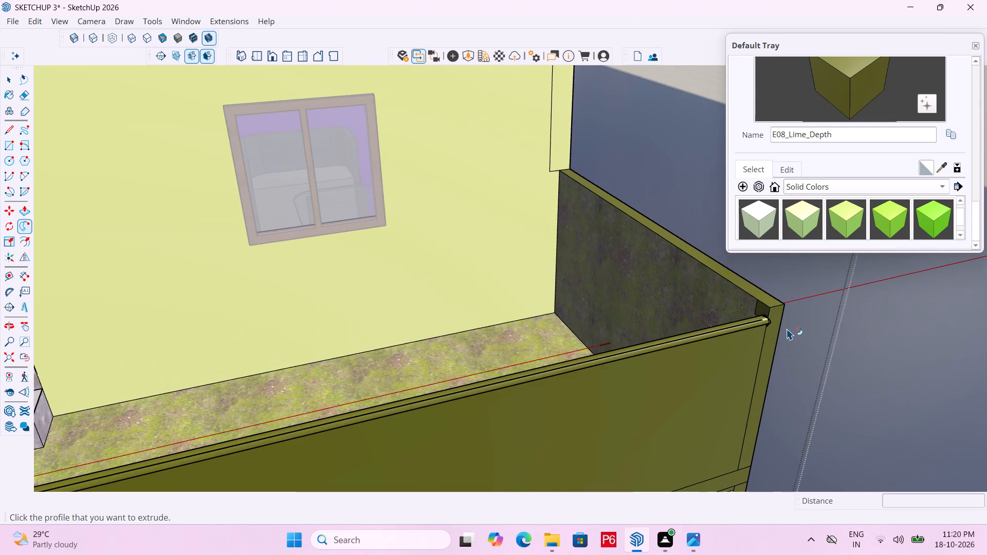
Examine the rounded rail at the free end of the upper front balcony's parapet.
{"action": "scroll", "coordinate": [787, 331], "scroll_direction": "down", "scroll_amount": 5}
{"action": "middle_click_drag", "start_coordinate": [479, 376], "coordinate": [263, 375]}
{"action": "scroll", "coordinate": [247, 341], "scroll_direction": "up", "scroll_amount": 3}
{"action": "scroll", "coordinate": [187, 308], "scroll_direction": "up", "scroll_amount": 3}
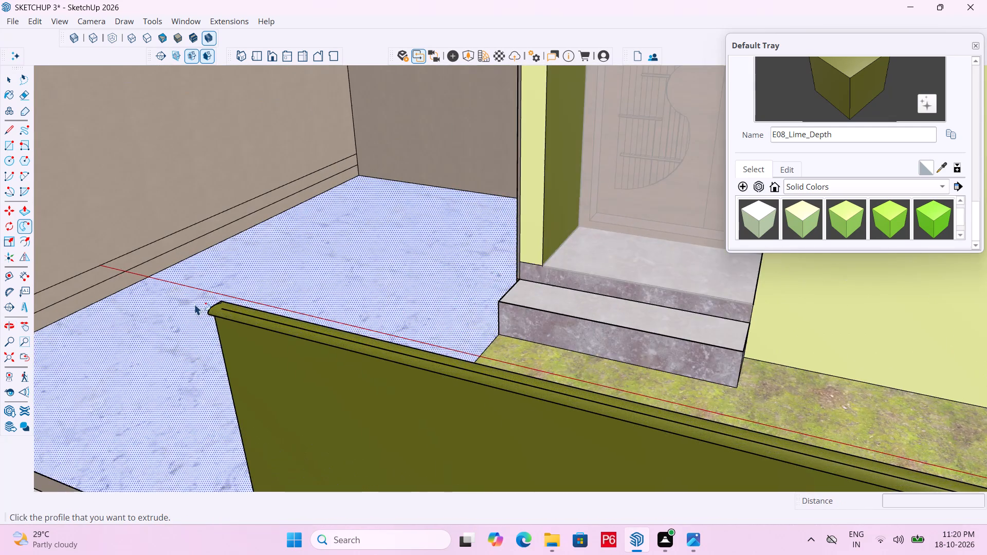
{"action": "scroll", "coordinate": [194, 304], "scroll_direction": "up", "scroll_amount": 8}
{"action": "scroll", "coordinate": [196, 328], "scroll_direction": "down", "scroll_amount": 5}
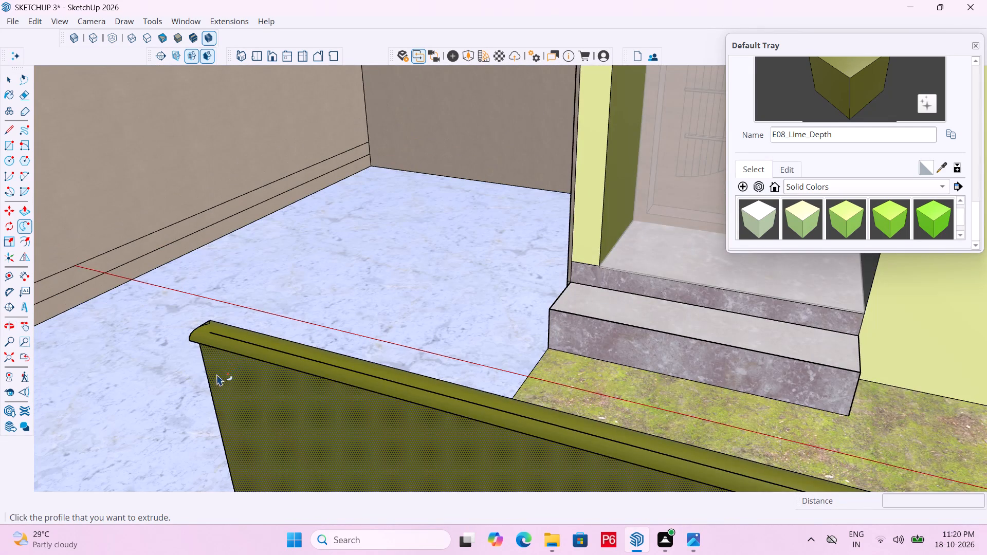
{"action": "scroll", "coordinate": [208, 336], "scroll_direction": "down", "scroll_amount": 18}
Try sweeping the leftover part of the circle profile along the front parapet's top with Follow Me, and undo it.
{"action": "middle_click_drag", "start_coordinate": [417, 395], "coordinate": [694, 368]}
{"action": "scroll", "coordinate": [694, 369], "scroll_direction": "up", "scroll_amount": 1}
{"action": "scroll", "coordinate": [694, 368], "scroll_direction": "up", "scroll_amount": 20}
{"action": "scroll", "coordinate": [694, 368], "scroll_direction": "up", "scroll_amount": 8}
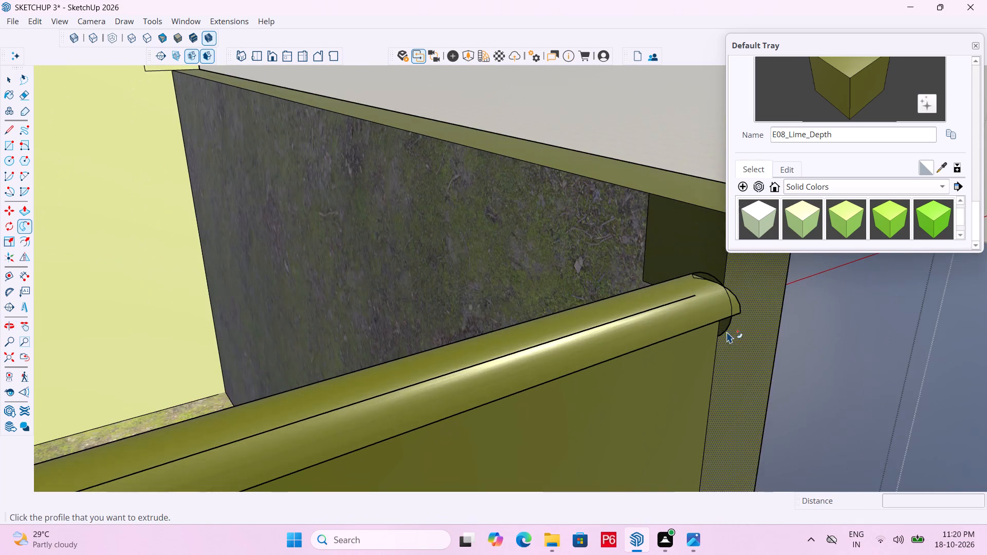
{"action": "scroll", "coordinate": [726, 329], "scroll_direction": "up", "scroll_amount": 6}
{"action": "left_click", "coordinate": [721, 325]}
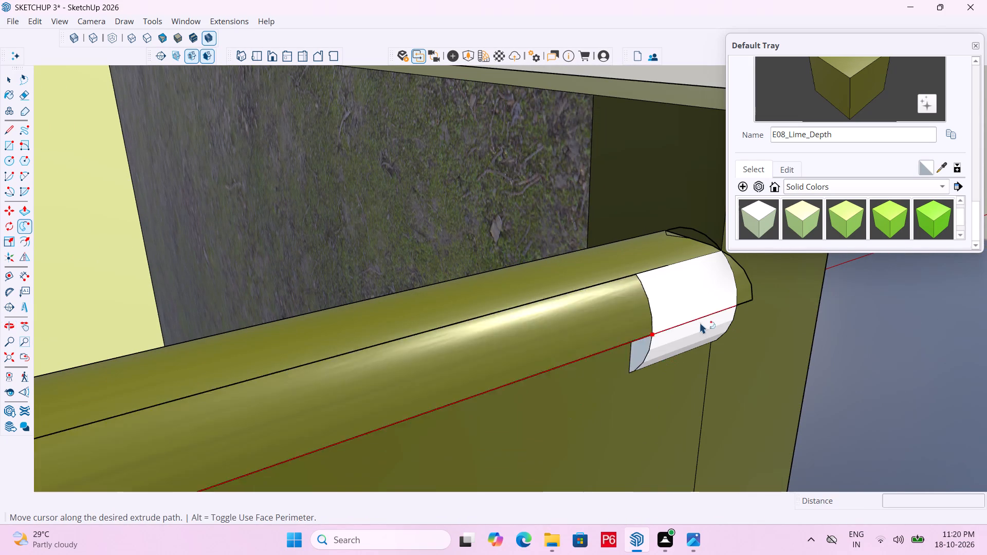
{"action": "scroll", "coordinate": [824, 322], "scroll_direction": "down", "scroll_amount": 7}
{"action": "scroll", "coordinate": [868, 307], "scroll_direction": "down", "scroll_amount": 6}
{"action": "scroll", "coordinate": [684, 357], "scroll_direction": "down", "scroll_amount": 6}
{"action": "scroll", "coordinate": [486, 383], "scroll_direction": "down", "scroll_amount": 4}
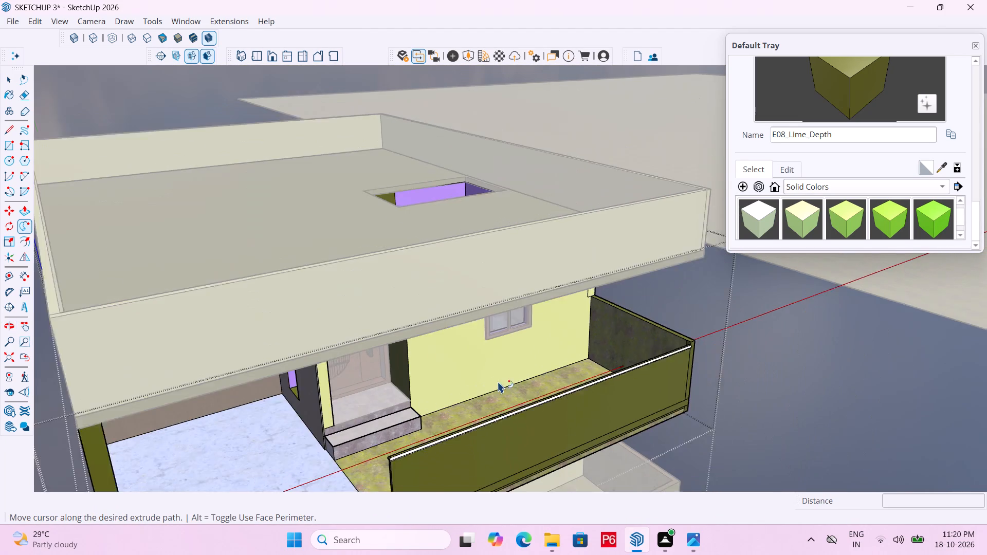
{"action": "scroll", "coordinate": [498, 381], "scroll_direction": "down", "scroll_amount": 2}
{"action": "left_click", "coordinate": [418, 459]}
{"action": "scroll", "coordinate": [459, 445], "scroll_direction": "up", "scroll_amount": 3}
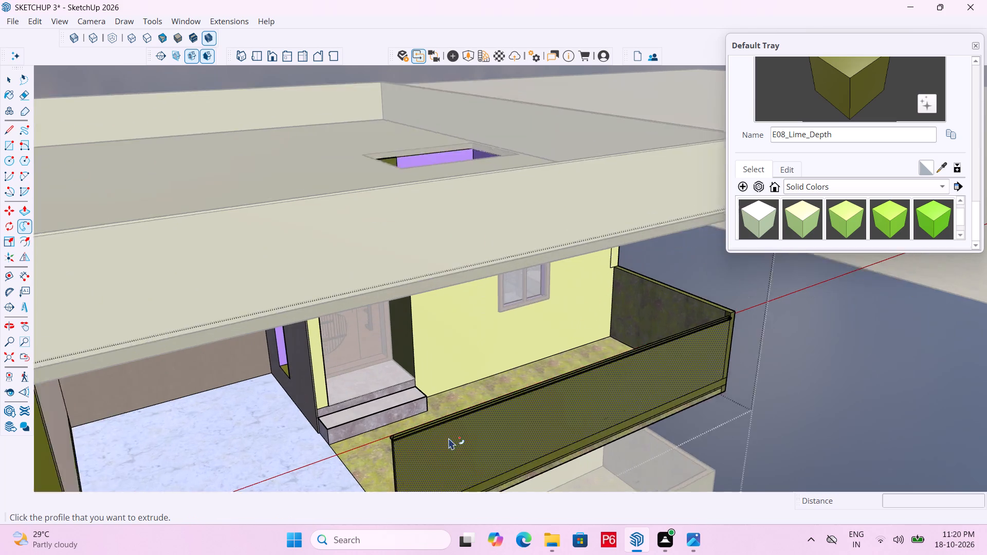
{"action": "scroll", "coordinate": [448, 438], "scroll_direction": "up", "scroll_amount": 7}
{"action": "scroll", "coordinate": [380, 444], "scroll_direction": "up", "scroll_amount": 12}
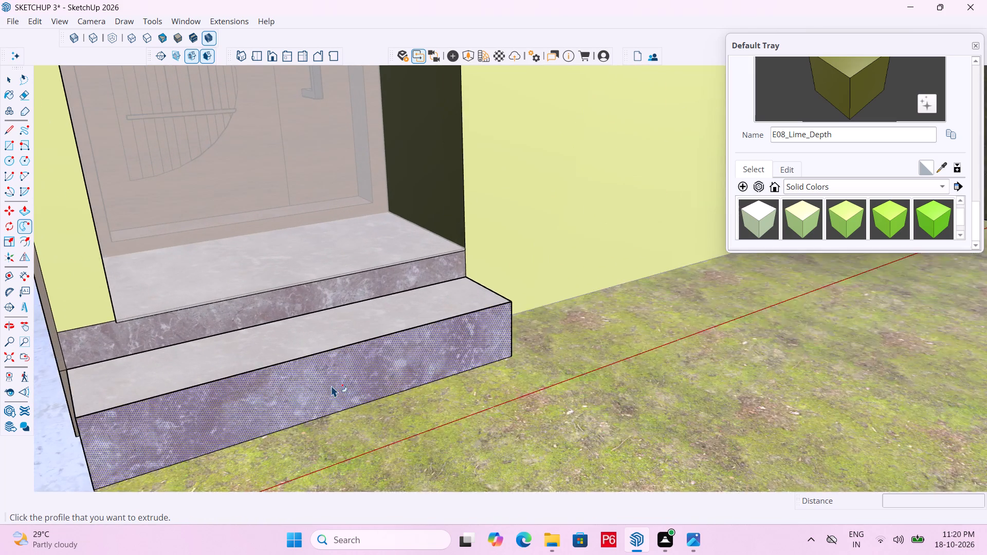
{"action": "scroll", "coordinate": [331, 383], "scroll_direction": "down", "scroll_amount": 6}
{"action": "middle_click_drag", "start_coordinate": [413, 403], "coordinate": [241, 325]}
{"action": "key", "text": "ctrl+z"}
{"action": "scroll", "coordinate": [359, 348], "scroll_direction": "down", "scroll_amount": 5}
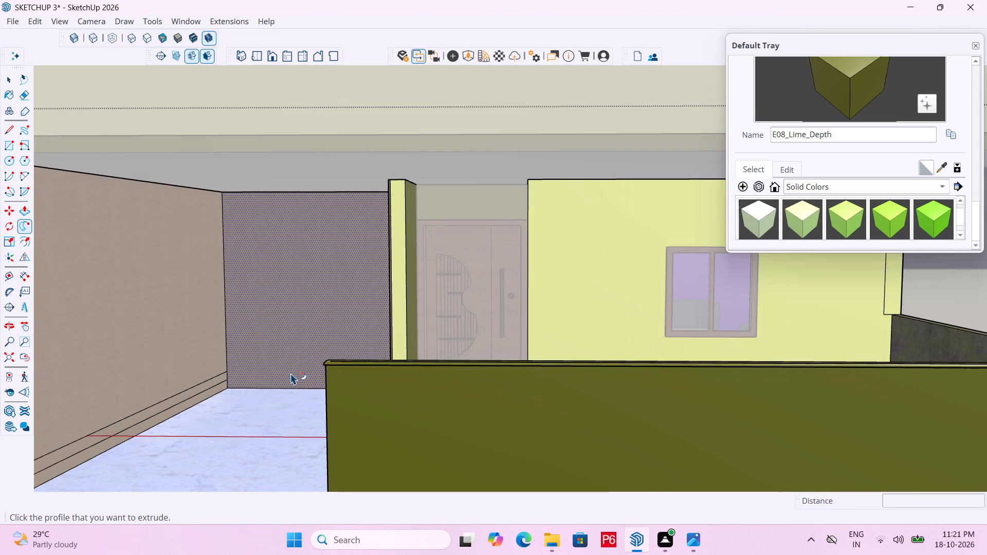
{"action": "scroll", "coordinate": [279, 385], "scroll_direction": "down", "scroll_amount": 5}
View the front balcony on the whole house outside group editing and reopen the upper floor for editing.
{"action": "key", "text": "space"}
{"action": "left_click", "coordinate": [834, 320]}
{"action": "left_click", "coordinate": [753, 377]}
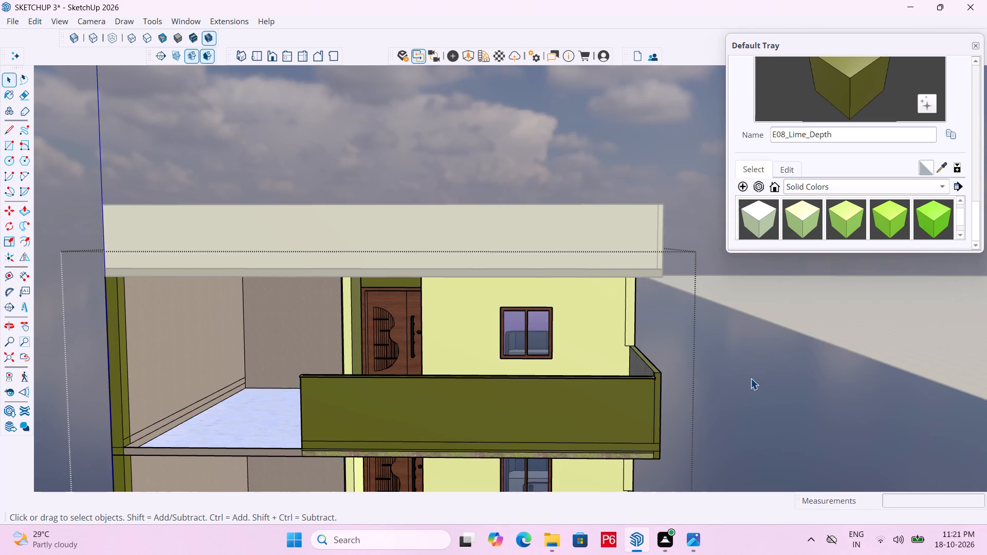
{"action": "double_click", "coordinate": [748, 380]}
{"action": "scroll", "coordinate": [623, 332], "scroll_direction": "down", "scroll_amount": 4}
{"action": "middle_click_drag", "start_coordinate": [564, 364], "coordinate": [405, 376]}
{"action": "scroll", "coordinate": [406, 393], "scroll_direction": "up", "scroll_amount": 4}
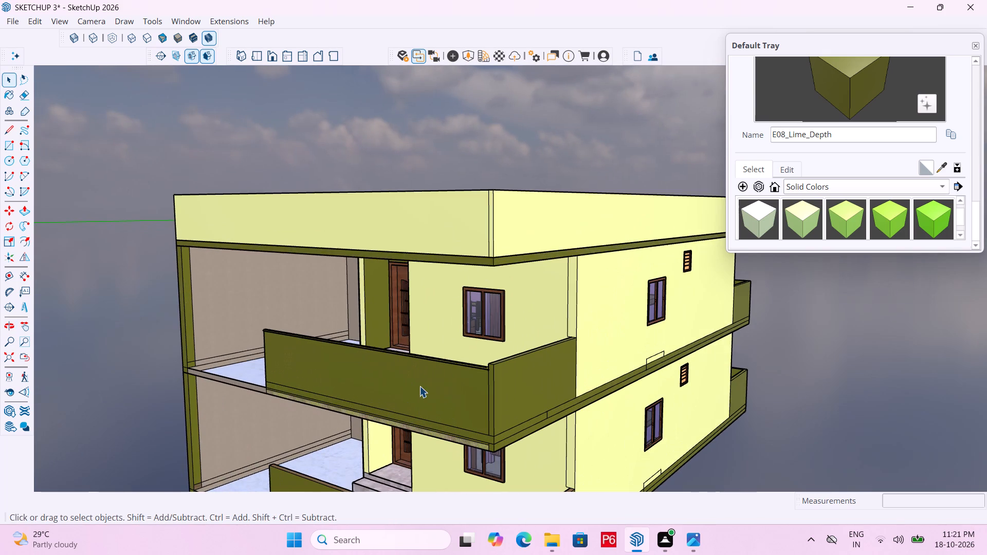
{"action": "double_click", "coordinate": [419, 386]}
{"action": "double_click", "coordinate": [378, 377]}
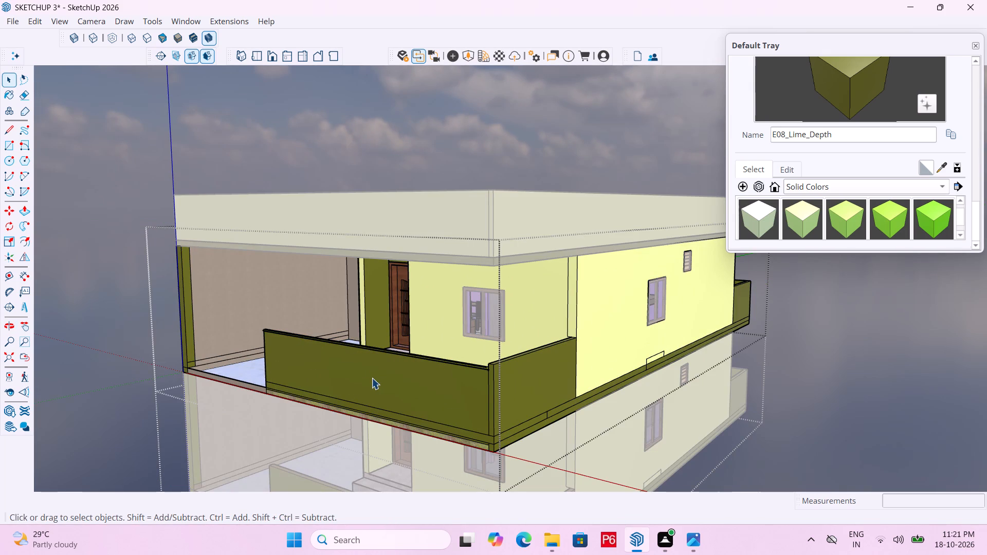
{"action": "left_click", "coordinate": [373, 376]}
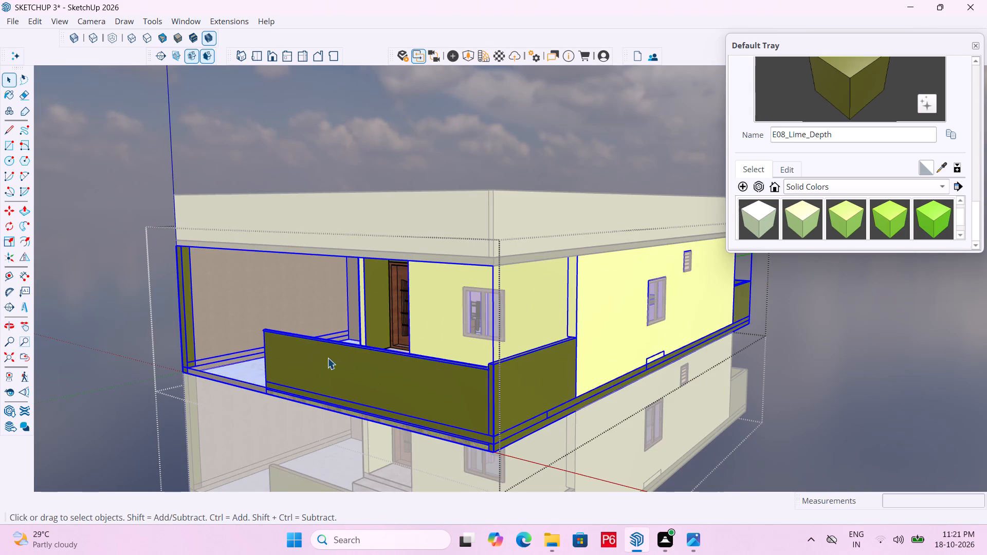
{"action": "double_click", "coordinate": [306, 358]}
{"action": "left_click", "coordinate": [300, 358]}
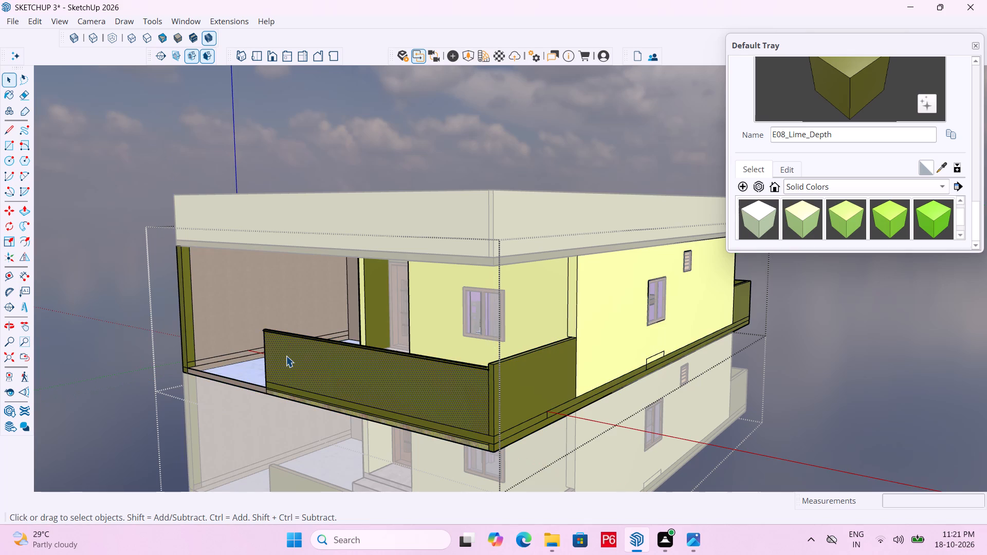
{"action": "middle_click_drag", "start_coordinate": [344, 373], "coordinate": [367, 398]}
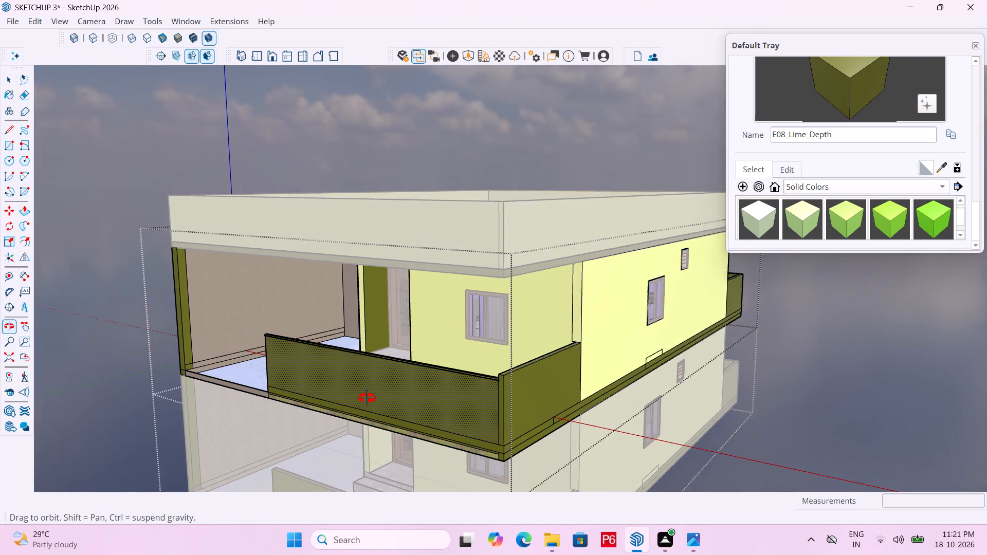
{"action": "middle_click_drag", "start_coordinate": [367, 398], "coordinate": [625, 403]}
Undo the rounded rail and the preceding edits to the upper front balcony's parapet.
{"action": "key", "text": "ctrl+z"}
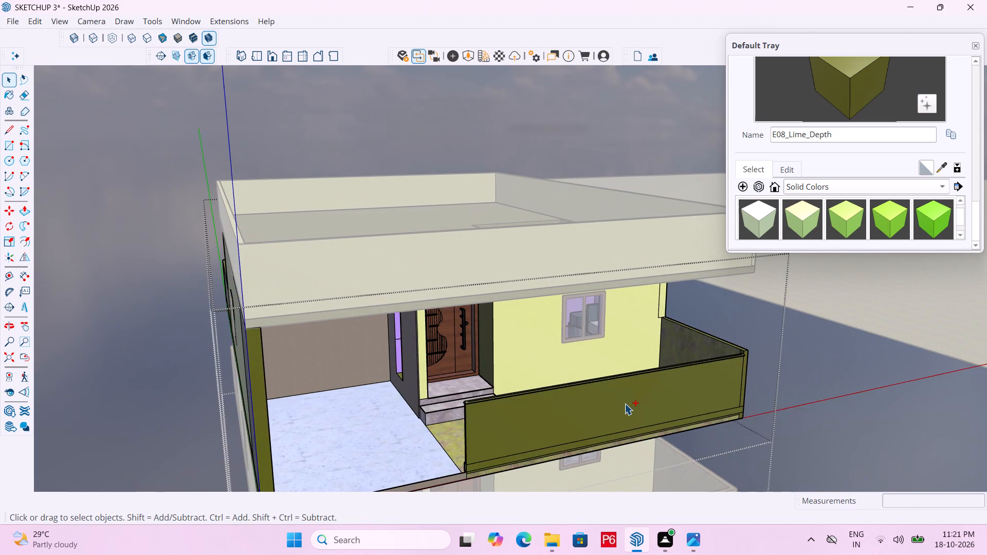
{"action": "key", "text": "ctrl+z"}
{"action": "key", "text": "ctrl+z"}
{"action": "key", "text": "ctrl+z"}
{"action": "key", "text": "ctrl+z"}
{"action": "key", "text": "ctrl+z"}
{"action": "key", "text": "ctrl+z"}
{"action": "key", "text": "ctrl+z"}
{"action": "key", "text": "ctrl+z"}
{"action": "key", "text": "ctrl+z"}
{"action": "key", "text": "ctrl+z"}
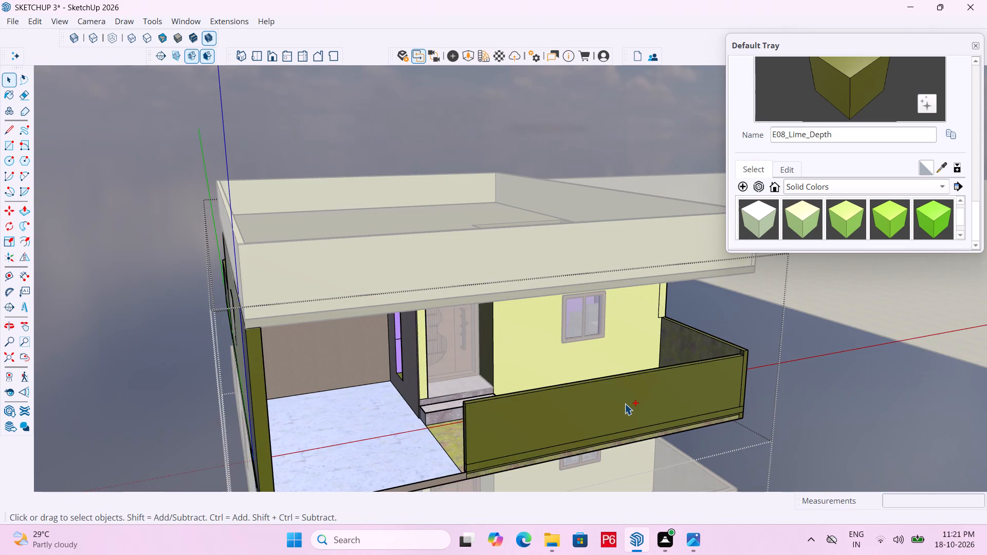
{"action": "key", "text": "ctrl+z"}
{"action": "key", "text": "ctrl+z"}
{"action": "key", "text": "ctrl+z"}
Push/Pull the free end face of the upper front parapet 11' 6 3/8" across the open bay to the far corner wall as a new section.
{"action": "middle_click_drag", "start_coordinate": [464, 388], "coordinate": [478, 380]}
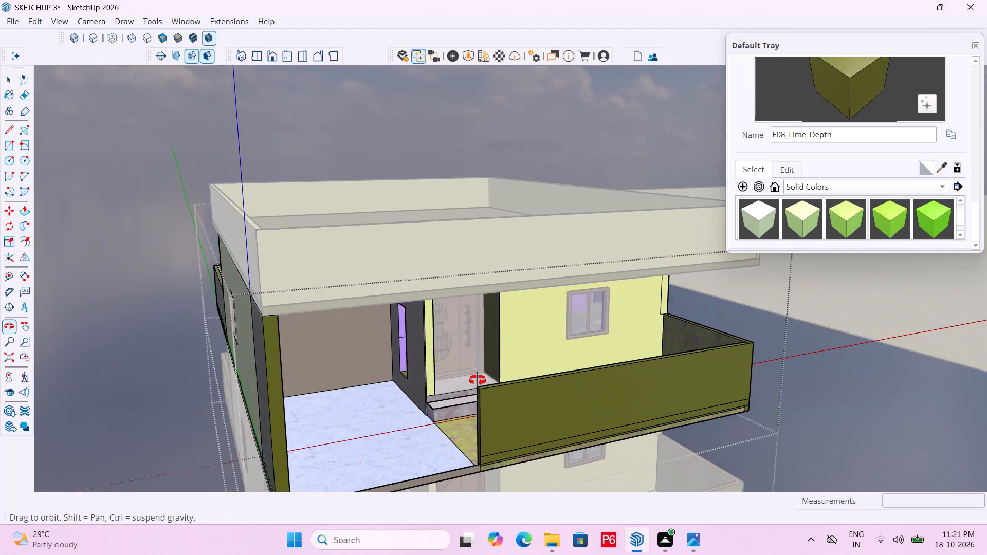
{"action": "middle_click_drag", "start_coordinate": [478, 380], "coordinate": [514, 377]}
{"action": "scroll", "coordinate": [595, 424], "scroll_direction": "up", "scroll_amount": 5}
{"action": "middle_click_drag", "start_coordinate": [587, 431], "coordinate": [634, 423]}
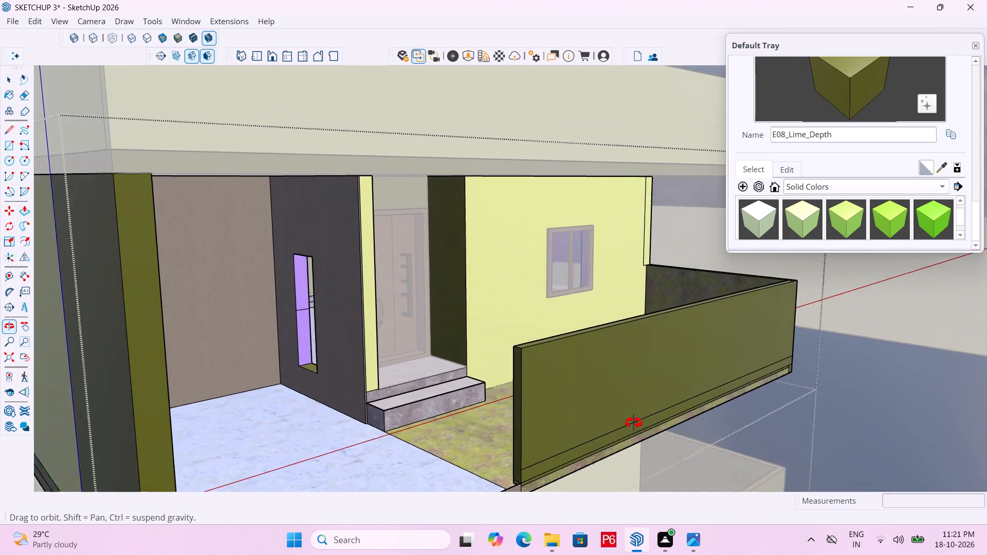
{"action": "middle_click_drag", "start_coordinate": [634, 423], "coordinate": [654, 427]}
{"action": "scroll", "coordinate": [483, 443], "scroll_direction": "up", "scroll_amount": 2}
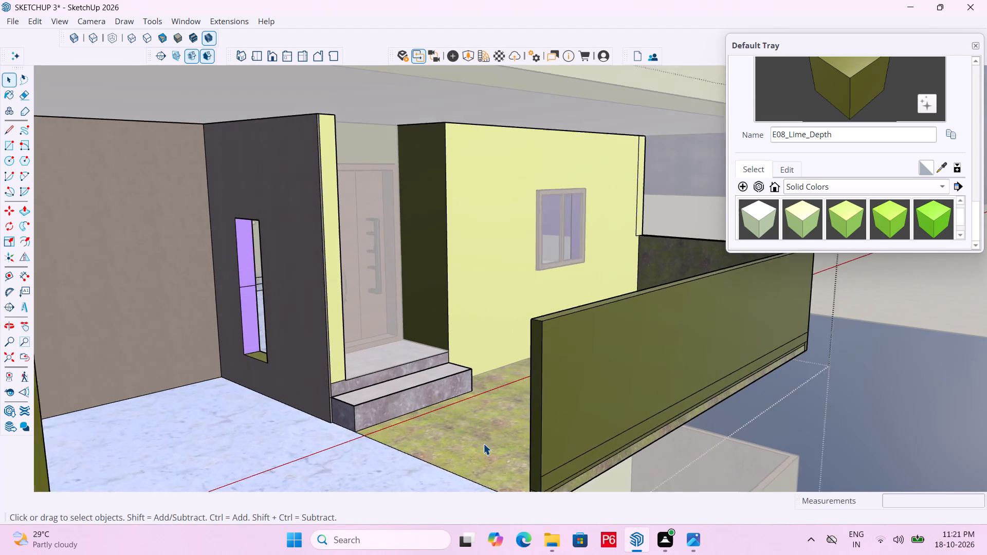
{"action": "scroll", "coordinate": [483, 443], "scroll_direction": "up", "scroll_amount": 4}
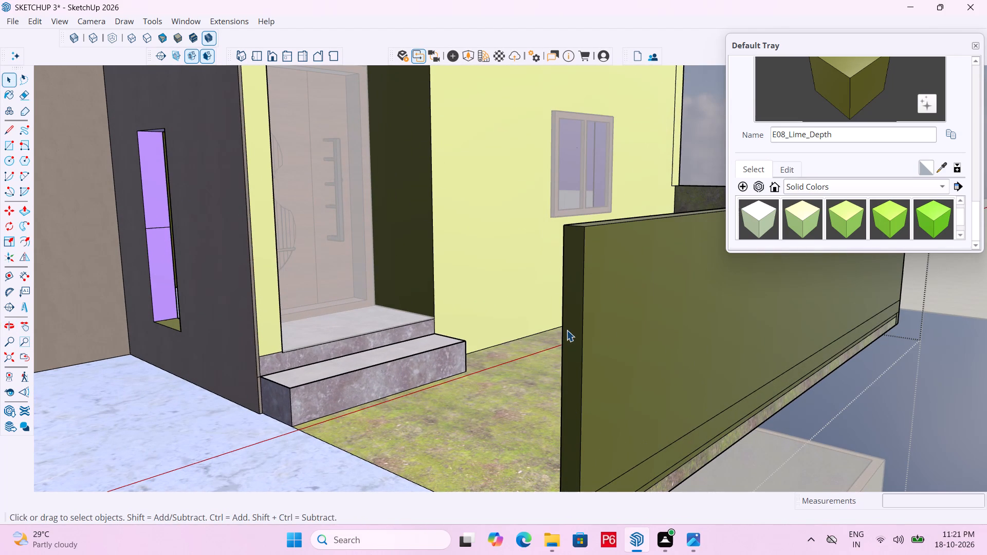
{"action": "left_click", "coordinate": [566, 330]}
{"action": "key", "text": "p"}
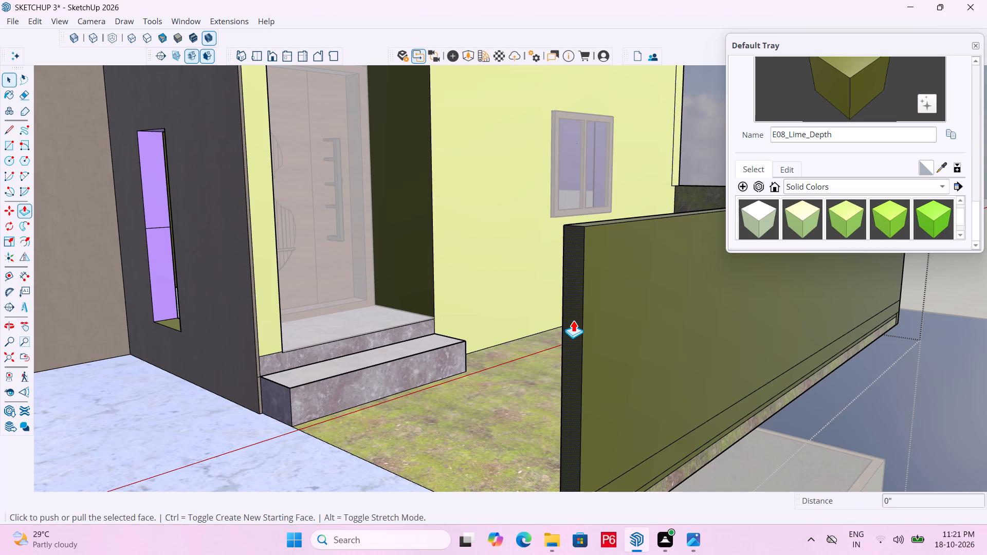
{"action": "left_click", "coordinate": [573, 322]}
{"action": "scroll", "coordinate": [655, 260], "scroll_direction": "down", "scroll_amount": 7}
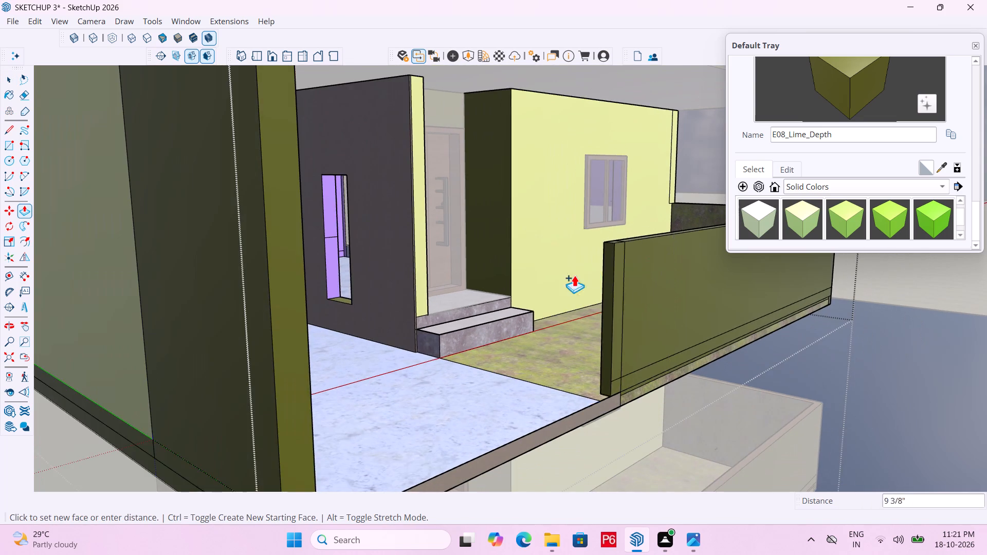
{"action": "scroll", "coordinate": [555, 286], "scroll_direction": "down", "scroll_amount": 4}
{"action": "middle_click_drag", "start_coordinate": [477, 299], "coordinate": [178, 299]}
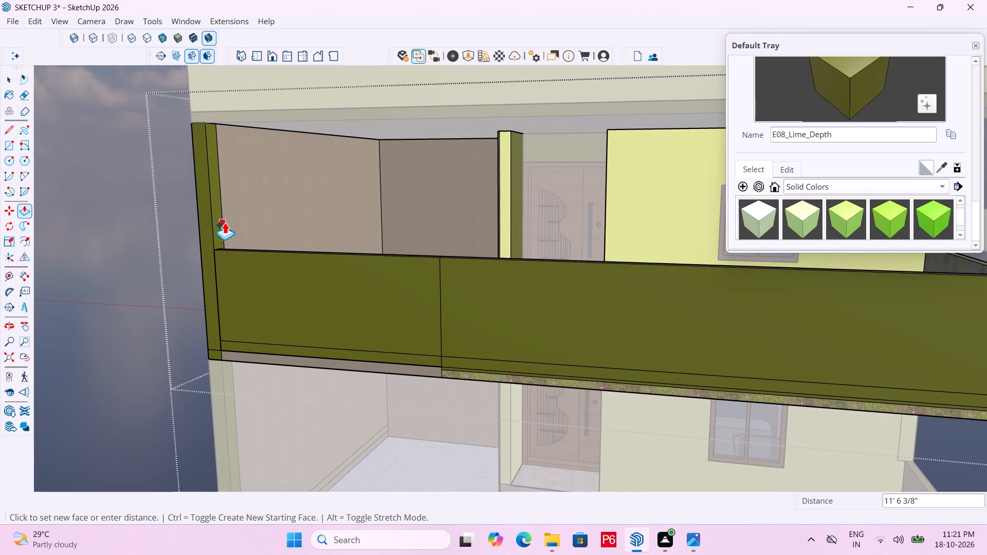
{"action": "left_click", "coordinate": [225, 222]}
Push the outer face of the new parapet section inward 1 1/4".
{"action": "middle_click_drag", "start_coordinate": [397, 250], "coordinate": [364, 275]}
{"action": "scroll", "coordinate": [296, 353], "scroll_direction": "up", "scroll_amount": 5}
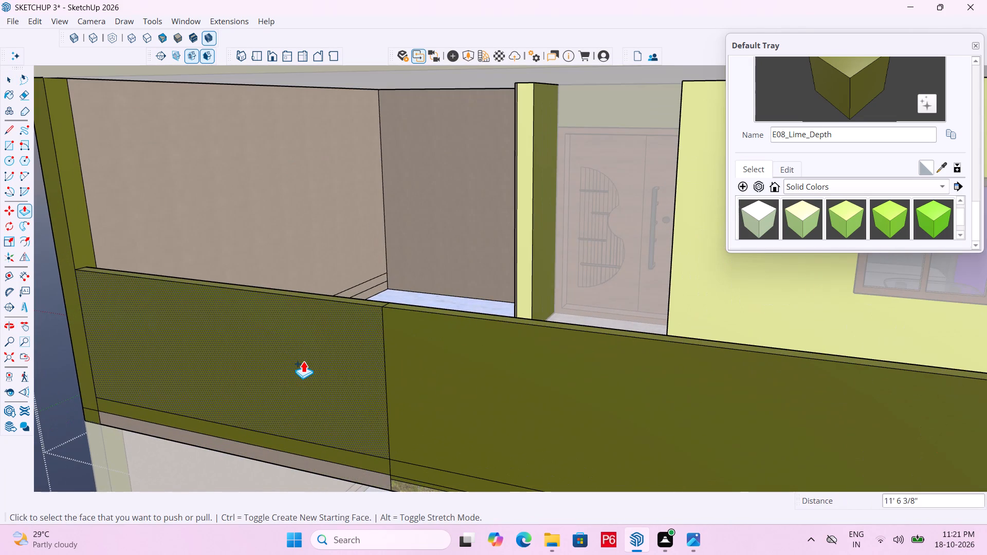
{"action": "left_click", "coordinate": [303, 361]}
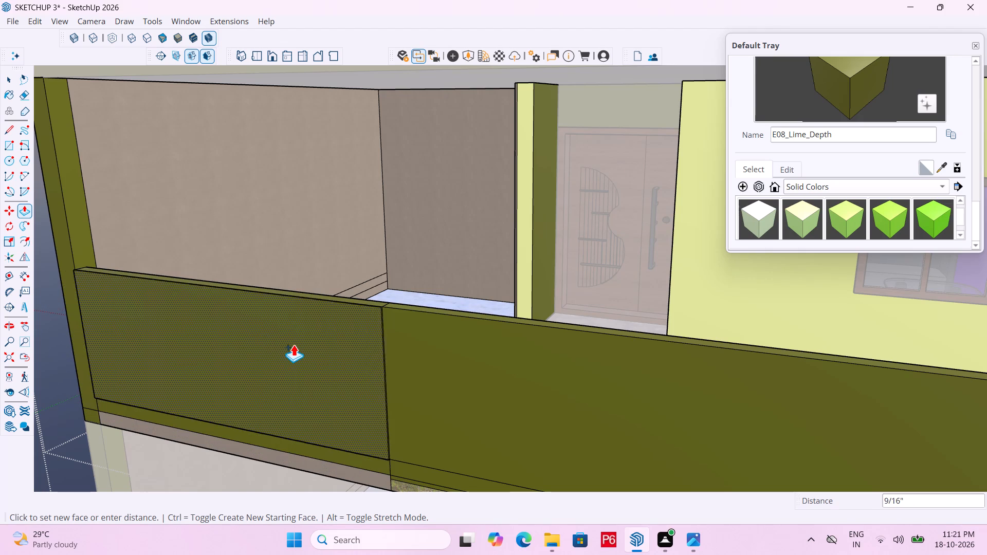
{"action": "key", "text": "Escape"}
{"action": "middle_click_drag", "start_coordinate": [403, 325], "coordinate": [43, 345]}
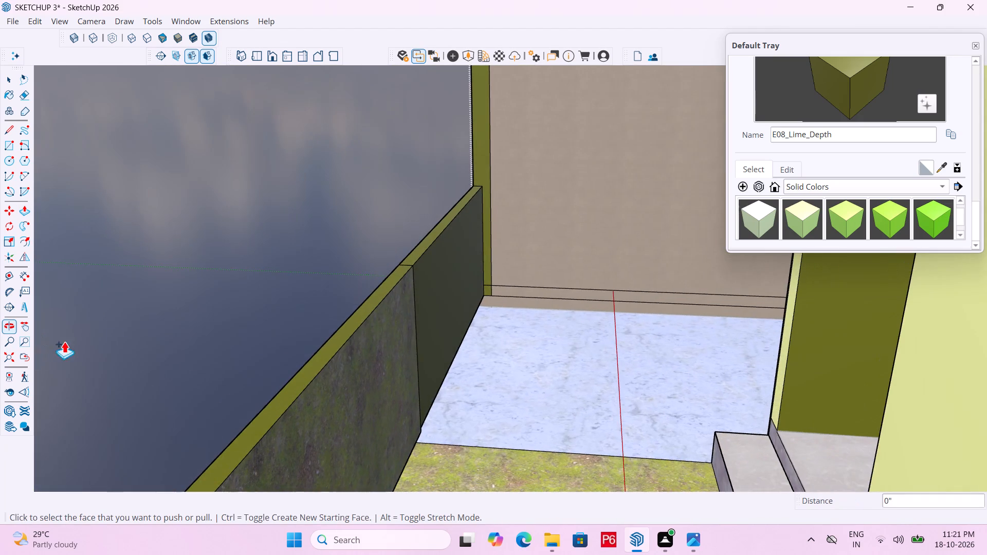
{"action": "scroll", "coordinate": [377, 270], "scroll_direction": "up", "scroll_amount": 5}
{"action": "middle_click_drag", "start_coordinate": [366, 301], "coordinate": [618, 302]}
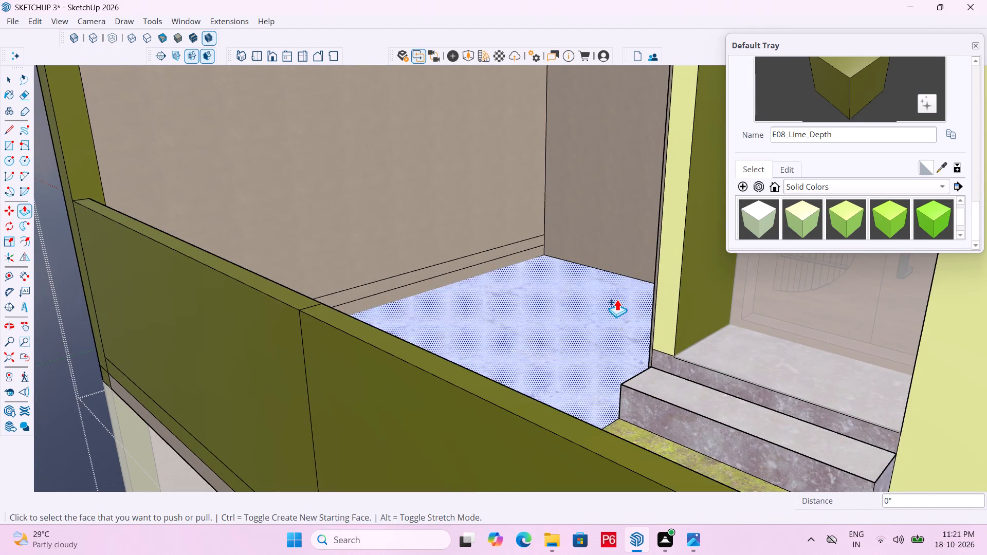
{"action": "scroll", "coordinate": [617, 299], "scroll_direction": "down", "scroll_amount": 4}
{"action": "scroll", "coordinate": [472, 325], "scroll_direction": "up", "scroll_amount": 4}
{"action": "key", "text": "space"}
{"action": "left_click", "coordinate": [450, 354]}
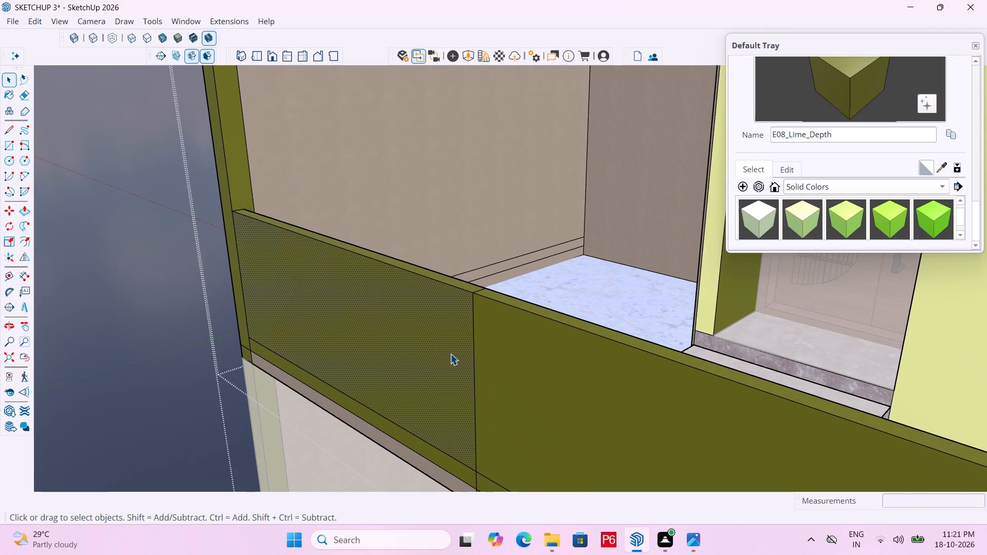
{"action": "key", "text": "p"}
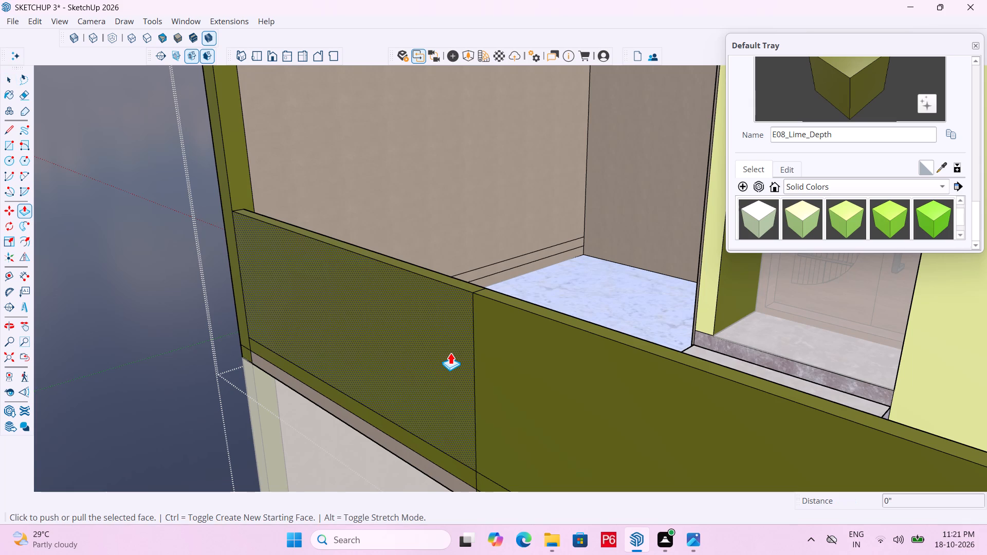
{"action": "left_click", "coordinate": [450, 353]}
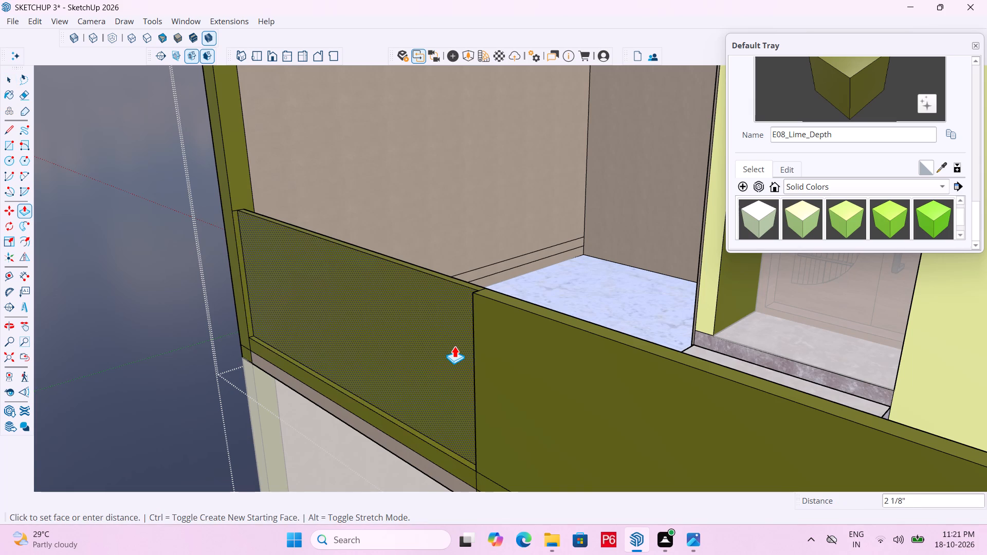
{"action": "left_click", "coordinate": [452, 348]}
Erase the short leftover edge at the top where the recessed parapet section meets the corner wall.
{"action": "scroll", "coordinate": [306, 233], "scroll_direction": "up", "scroll_amount": 7}
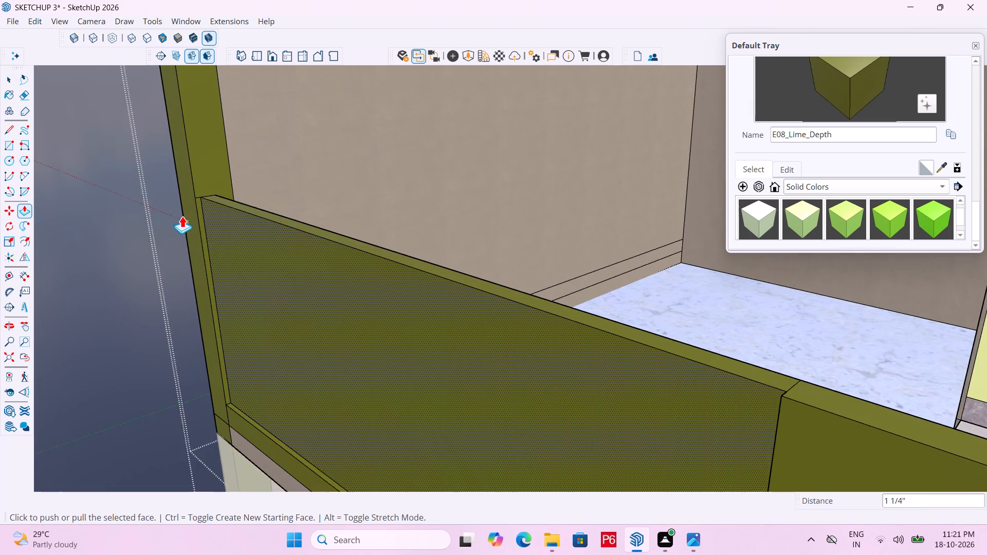
{"action": "scroll", "coordinate": [182, 216], "scroll_direction": "up", "scroll_amount": 10}
{"action": "key", "text": "e"}
{"action": "left_click", "coordinate": [220, 188]}
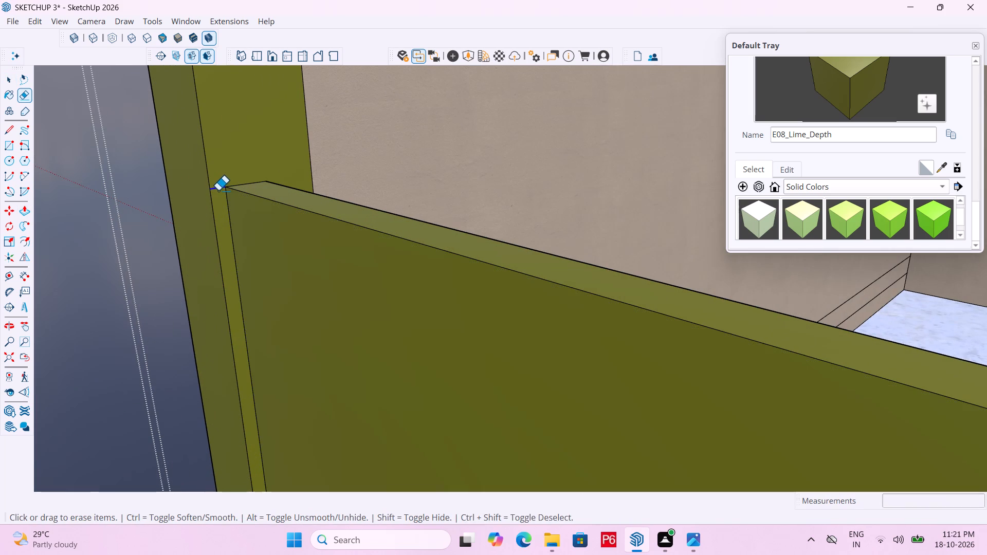
{"action": "scroll", "coordinate": [216, 172], "scroll_direction": "down", "scroll_amount": 11}
{"action": "scroll", "coordinate": [266, 239], "scroll_direction": "down", "scroll_amount": 9}
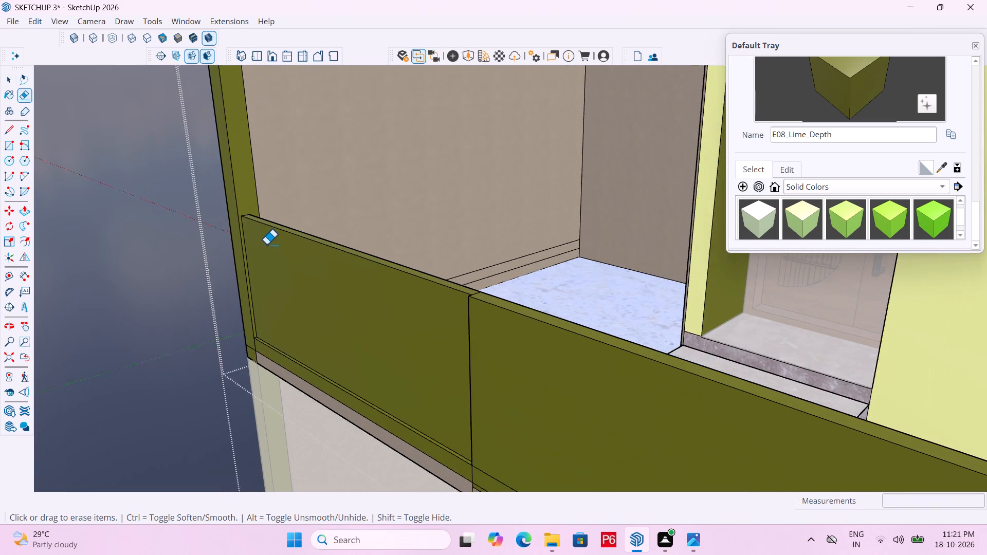
{"action": "middle_click_drag", "start_coordinate": [465, 294], "coordinate": [423, 288]}
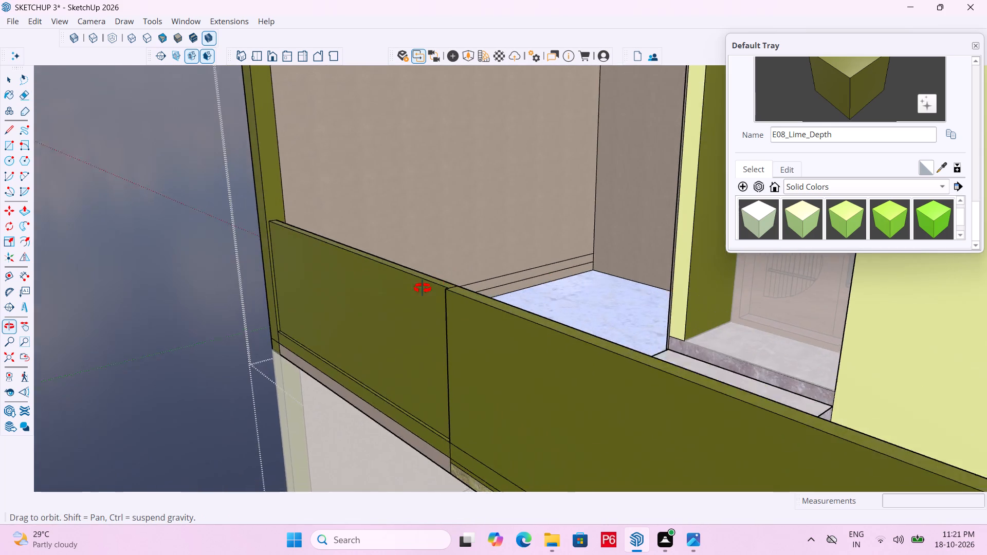
{"action": "middle_click_drag", "start_coordinate": [423, 288], "coordinate": [357, 327]}
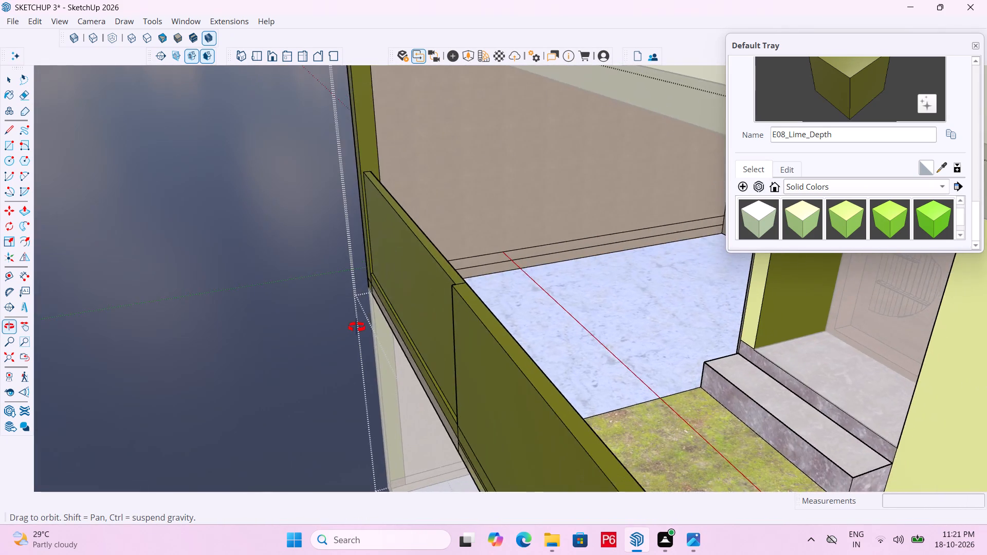
Save the house model.
{"action": "middle_click_drag", "start_coordinate": [357, 327], "coordinate": [555, 280]}
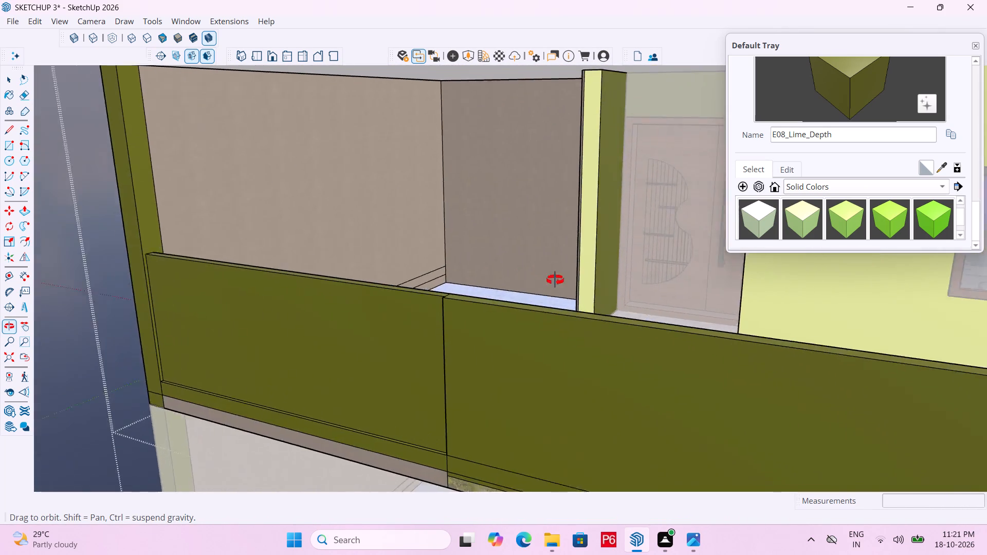
{"action": "middle_click_drag", "start_coordinate": [555, 280], "coordinate": [647, 282]}
{"action": "scroll", "coordinate": [631, 282], "scroll_direction": "down", "scroll_amount": 1}
{"action": "key", "text": "ctrl+s"}
{"action": "scroll", "coordinate": [518, 304], "scroll_direction": "down", "scroll_amount": 4}
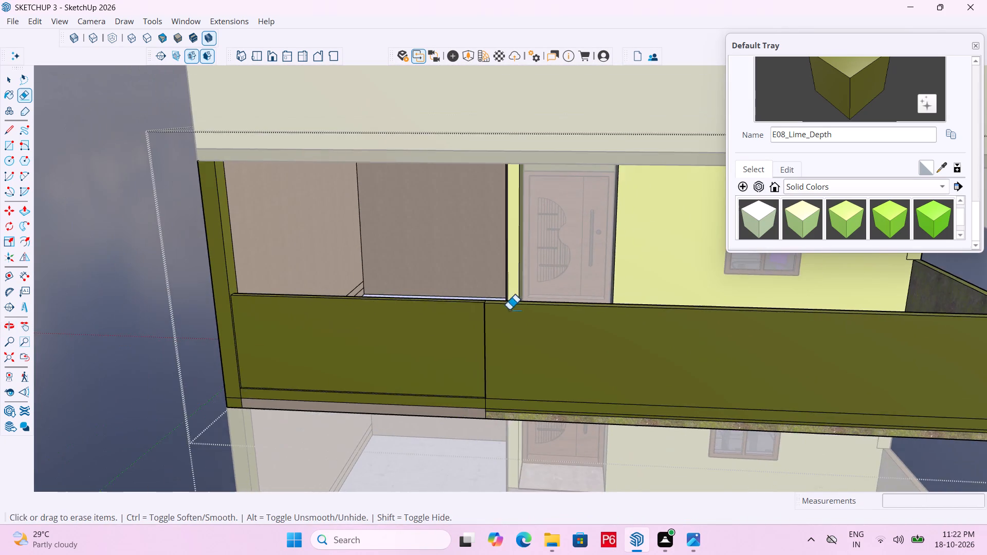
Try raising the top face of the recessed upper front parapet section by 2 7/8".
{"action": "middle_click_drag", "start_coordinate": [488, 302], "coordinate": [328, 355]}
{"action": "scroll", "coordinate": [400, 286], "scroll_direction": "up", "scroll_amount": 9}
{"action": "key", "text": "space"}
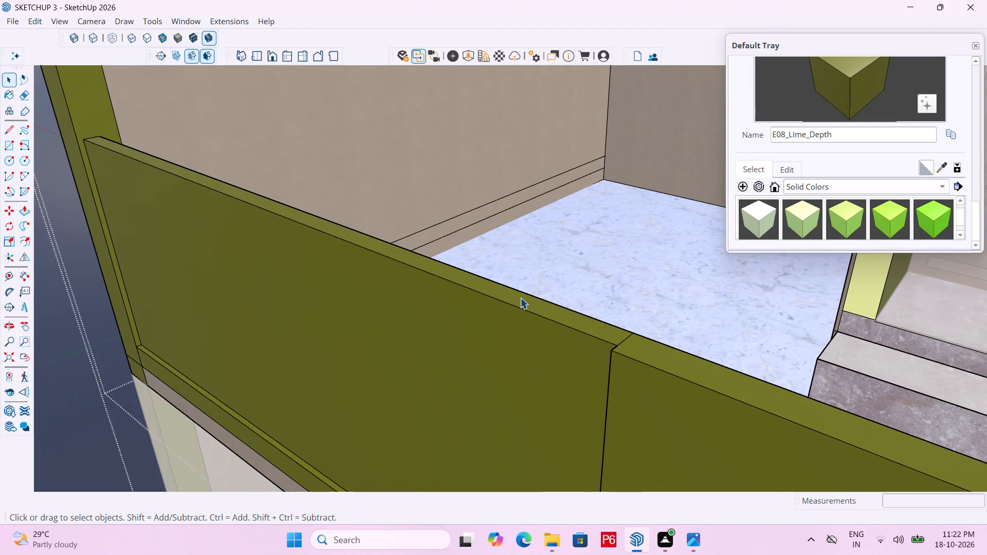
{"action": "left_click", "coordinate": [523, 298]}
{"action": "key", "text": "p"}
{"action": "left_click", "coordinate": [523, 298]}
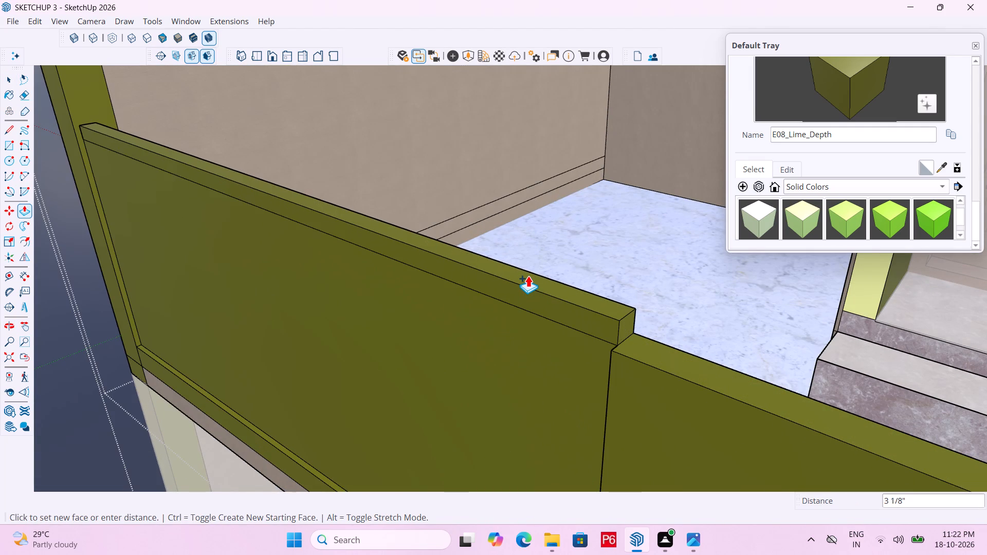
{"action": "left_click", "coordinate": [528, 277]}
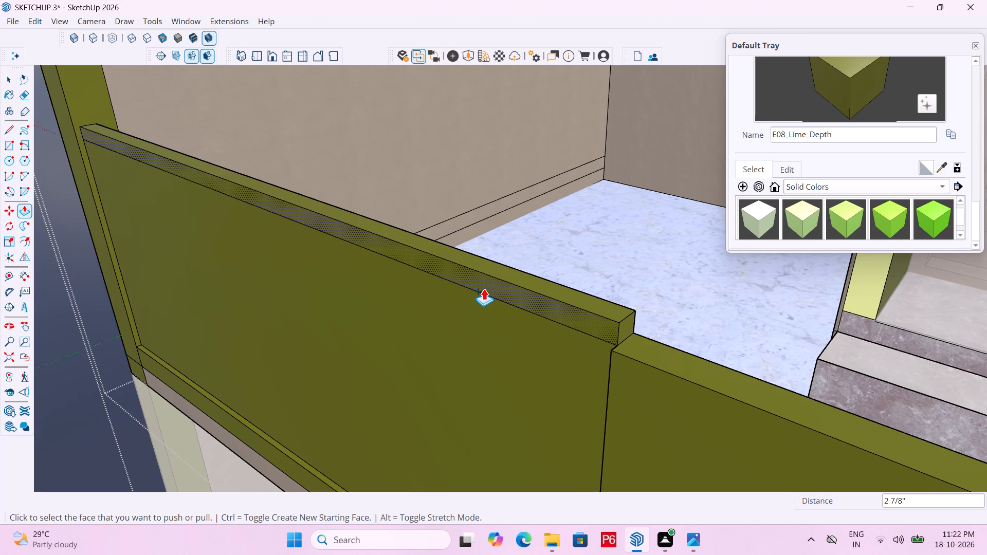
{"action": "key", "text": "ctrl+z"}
Push the top face of the recessed parapet section down about 4 7/8" and a further 1 1/16", below the adjoining parapet.
{"action": "left_click", "coordinate": [513, 293]}
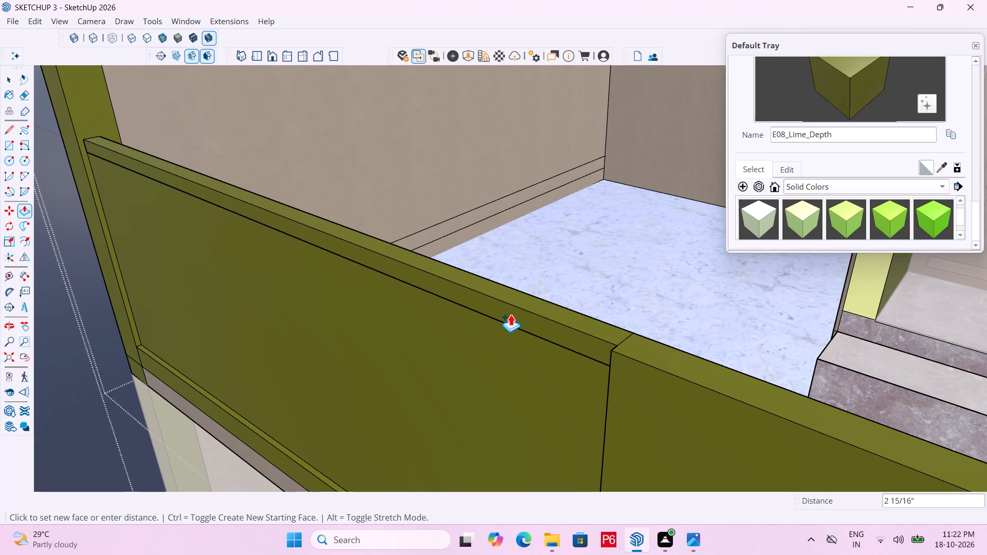
{"action": "double_click", "coordinate": [509, 327]}
{"action": "middle_click_drag", "start_coordinate": [621, 357], "coordinate": [675, 272]}
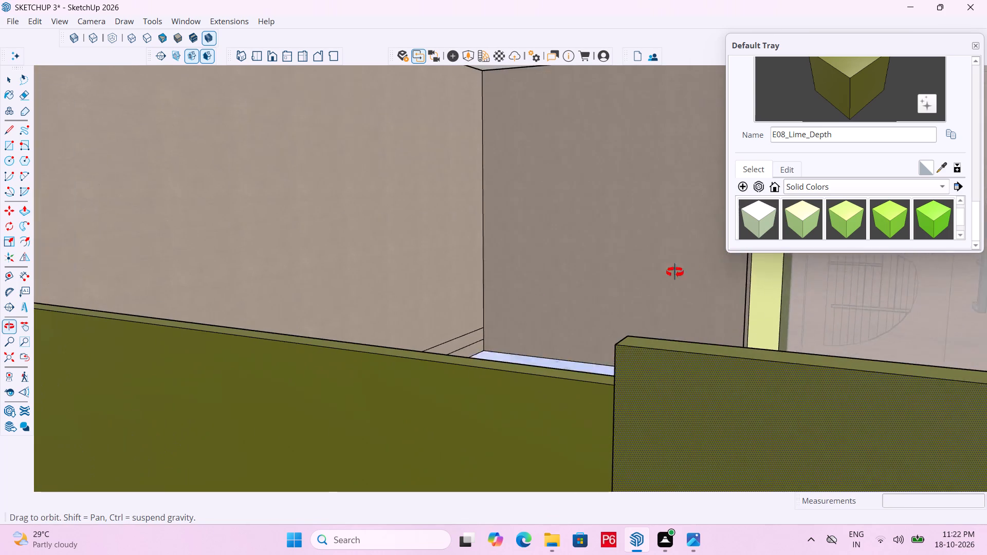
{"action": "middle_click_drag", "start_coordinate": [675, 272], "coordinate": [651, 275]}
{"action": "scroll", "coordinate": [544, 286], "scroll_direction": "down", "scroll_amount": 5}
{"action": "middle_click_drag", "start_coordinate": [489, 298], "coordinate": [472, 321]}
{"action": "scroll", "coordinate": [471, 321], "scroll_direction": "up", "scroll_amount": 1}
{"action": "scroll", "coordinate": [458, 372], "scroll_direction": "up", "scroll_amount": 6}
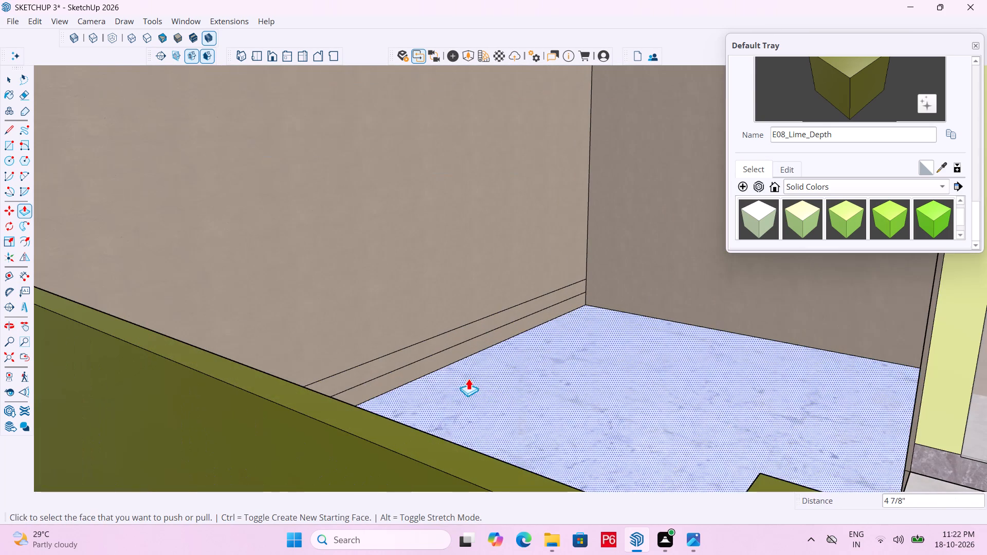
{"action": "left_click", "coordinate": [431, 446]}
{"action": "left_click", "coordinate": [418, 460]}
{"action": "scroll", "coordinate": [473, 258], "scroll_direction": "down", "scroll_amount": 5}
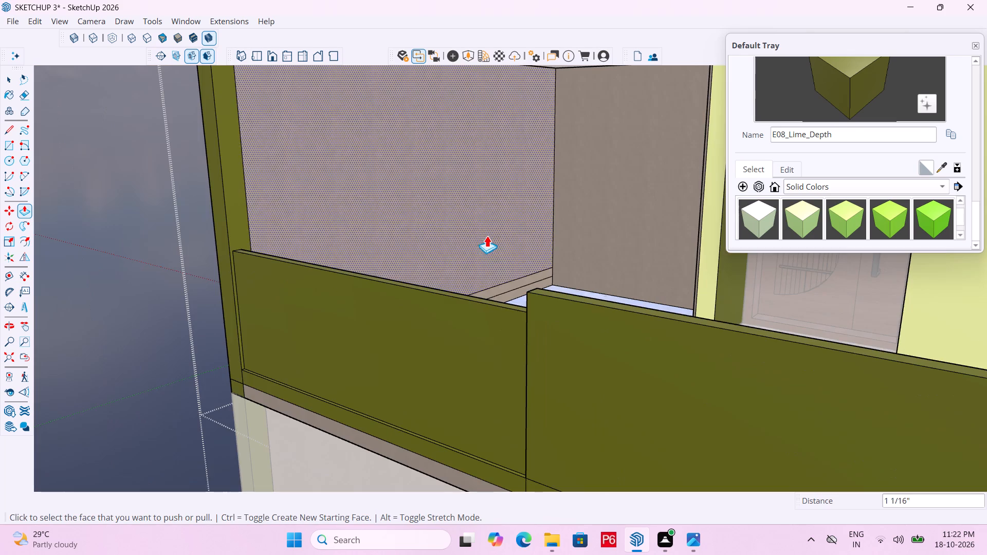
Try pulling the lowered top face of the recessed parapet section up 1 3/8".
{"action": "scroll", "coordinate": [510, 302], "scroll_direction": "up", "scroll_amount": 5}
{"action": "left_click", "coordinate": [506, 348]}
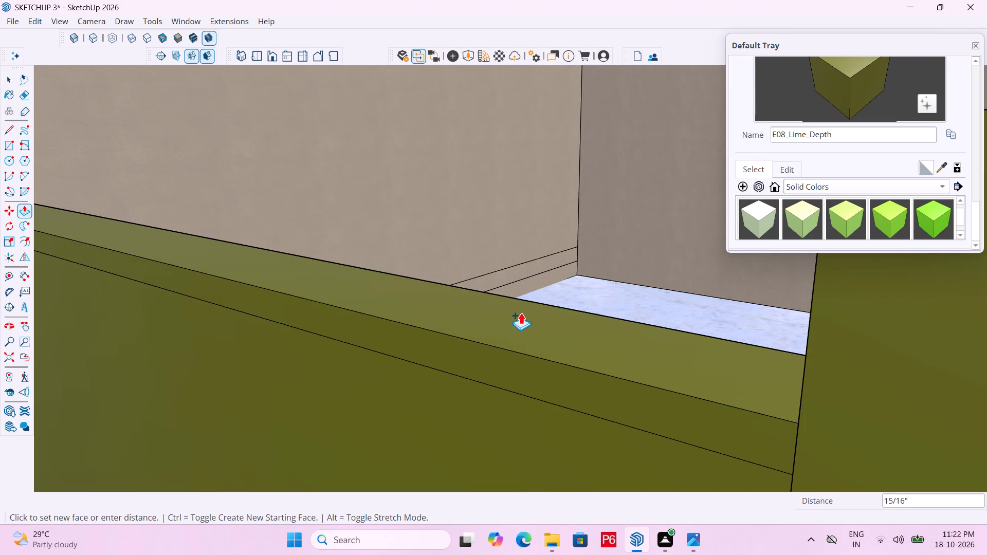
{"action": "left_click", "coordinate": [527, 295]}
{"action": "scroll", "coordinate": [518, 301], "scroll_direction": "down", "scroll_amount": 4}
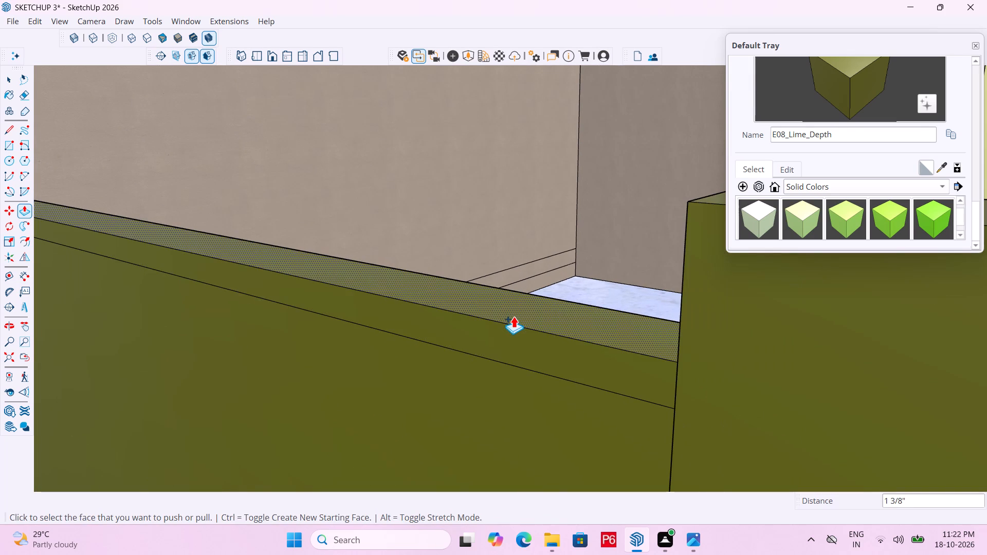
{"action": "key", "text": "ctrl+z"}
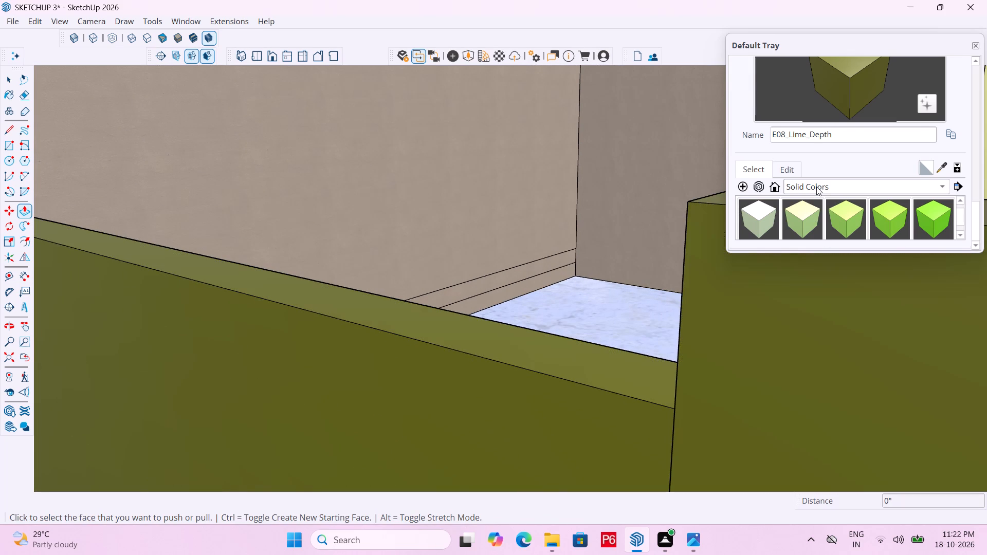
Paint the top face of the lowered parapet section with the Metal_06_1K material.
{"action": "left_click", "coordinate": [816, 187]}
{"action": "left_click", "coordinate": [820, 131]}
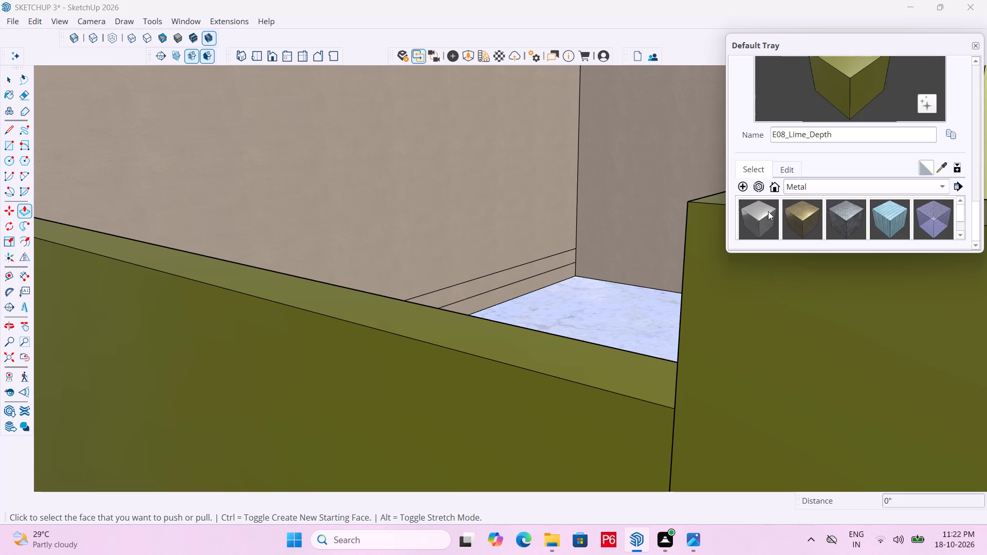
{"action": "left_click", "coordinate": [768, 207]}
{"action": "left_click", "coordinate": [593, 359]}
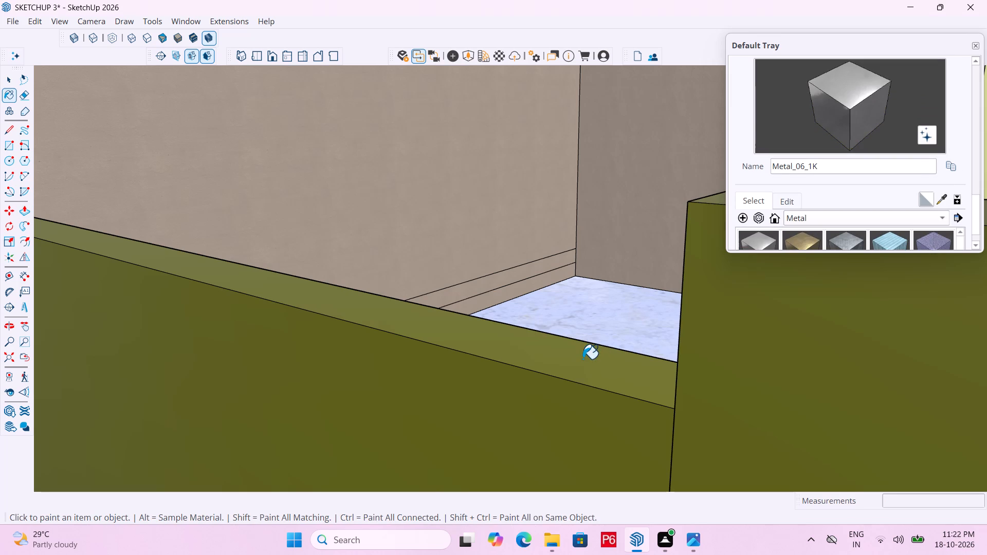
Push/Pull the metal top face of the lowered parapet section up 1 1/2" to form a handrail.
{"action": "key", "text": "p"}
{"action": "left_click", "coordinate": [592, 359]}
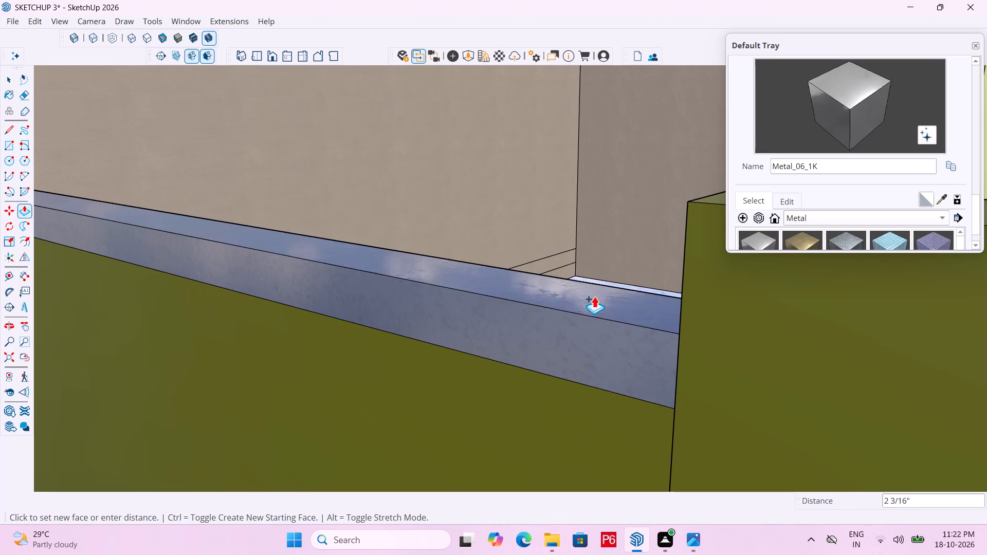
{"action": "left_click", "coordinate": [610, 316]}
{"action": "scroll", "coordinate": [608, 245], "scroll_direction": "down", "scroll_amount": 6}
{"action": "middle_click_drag", "start_coordinate": [486, 281], "coordinate": [473, 290]}
{"action": "scroll", "coordinate": [835, 211], "scroll_direction": "down", "scroll_amount": 5}
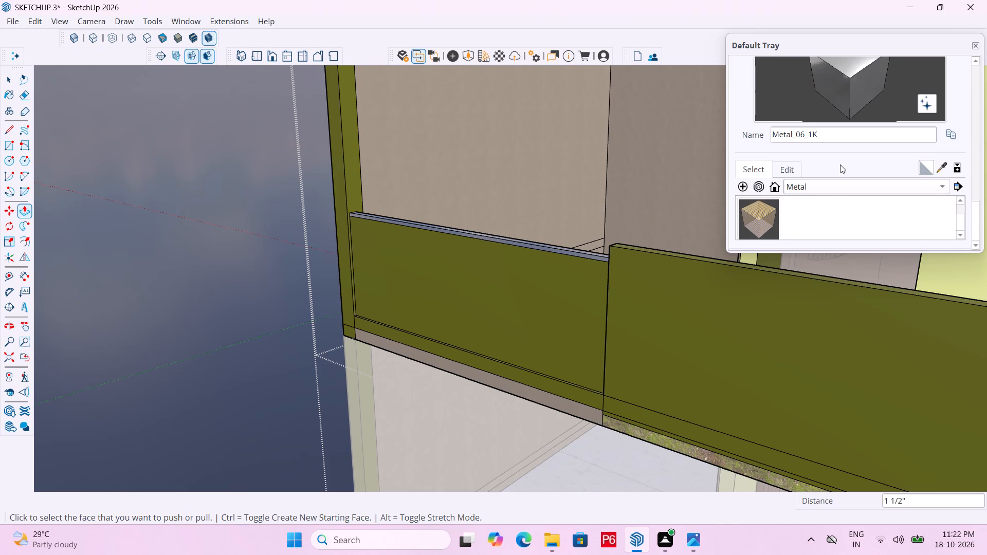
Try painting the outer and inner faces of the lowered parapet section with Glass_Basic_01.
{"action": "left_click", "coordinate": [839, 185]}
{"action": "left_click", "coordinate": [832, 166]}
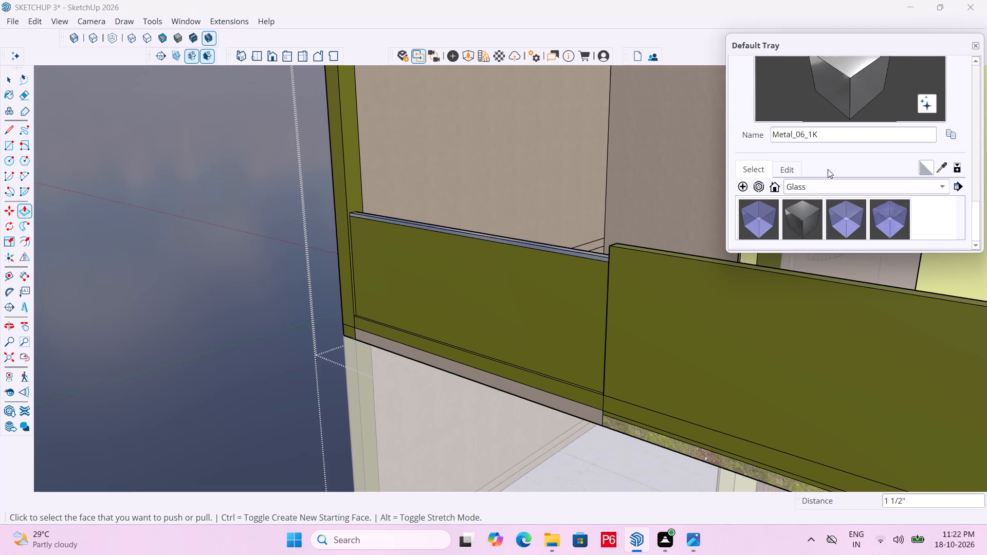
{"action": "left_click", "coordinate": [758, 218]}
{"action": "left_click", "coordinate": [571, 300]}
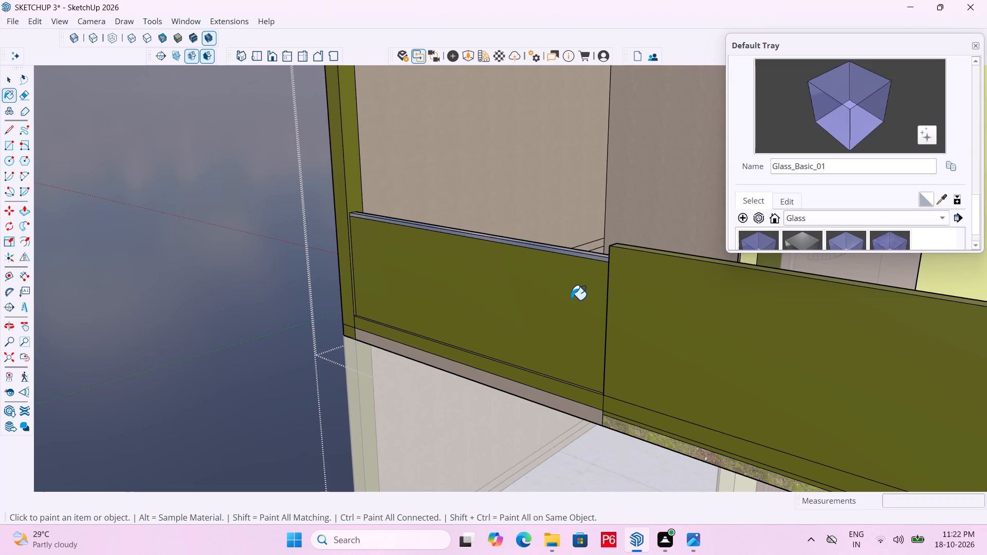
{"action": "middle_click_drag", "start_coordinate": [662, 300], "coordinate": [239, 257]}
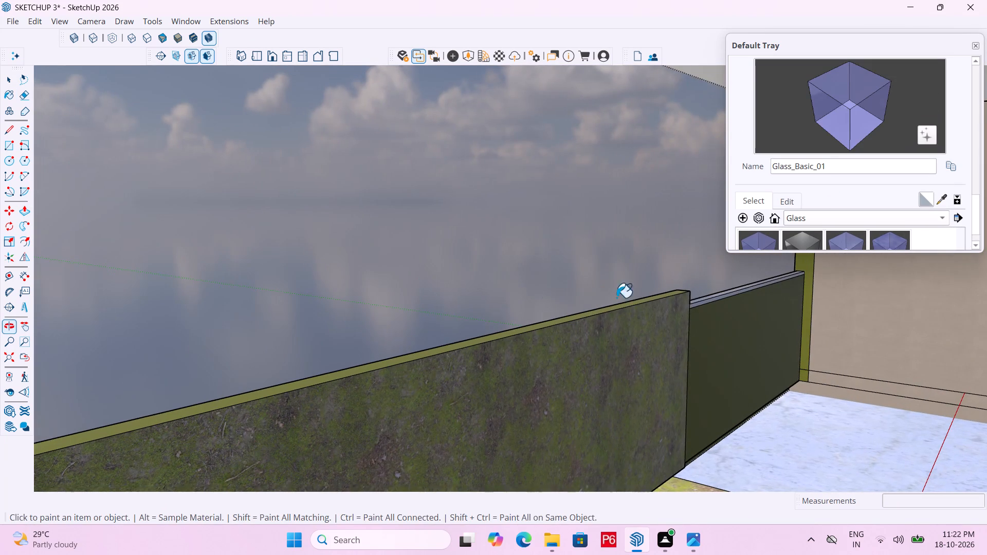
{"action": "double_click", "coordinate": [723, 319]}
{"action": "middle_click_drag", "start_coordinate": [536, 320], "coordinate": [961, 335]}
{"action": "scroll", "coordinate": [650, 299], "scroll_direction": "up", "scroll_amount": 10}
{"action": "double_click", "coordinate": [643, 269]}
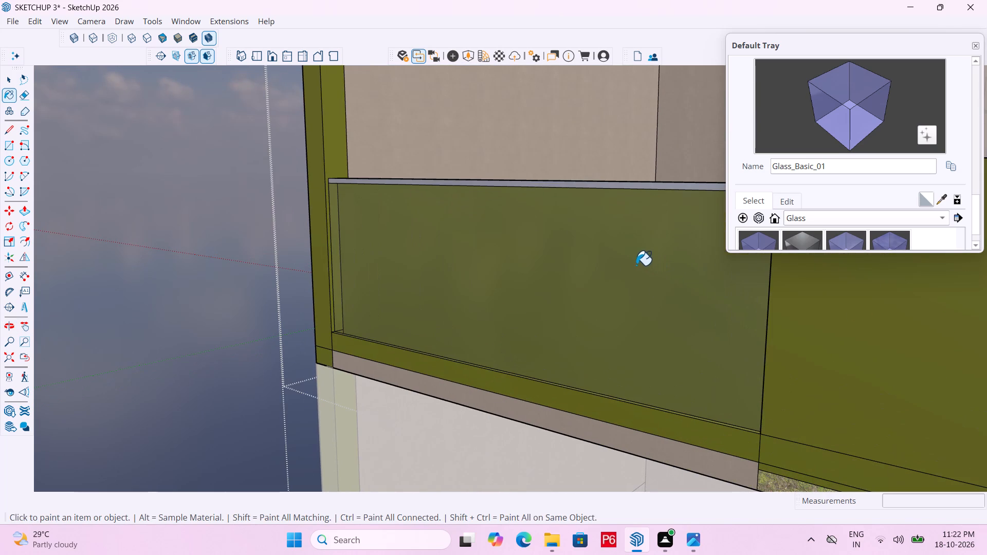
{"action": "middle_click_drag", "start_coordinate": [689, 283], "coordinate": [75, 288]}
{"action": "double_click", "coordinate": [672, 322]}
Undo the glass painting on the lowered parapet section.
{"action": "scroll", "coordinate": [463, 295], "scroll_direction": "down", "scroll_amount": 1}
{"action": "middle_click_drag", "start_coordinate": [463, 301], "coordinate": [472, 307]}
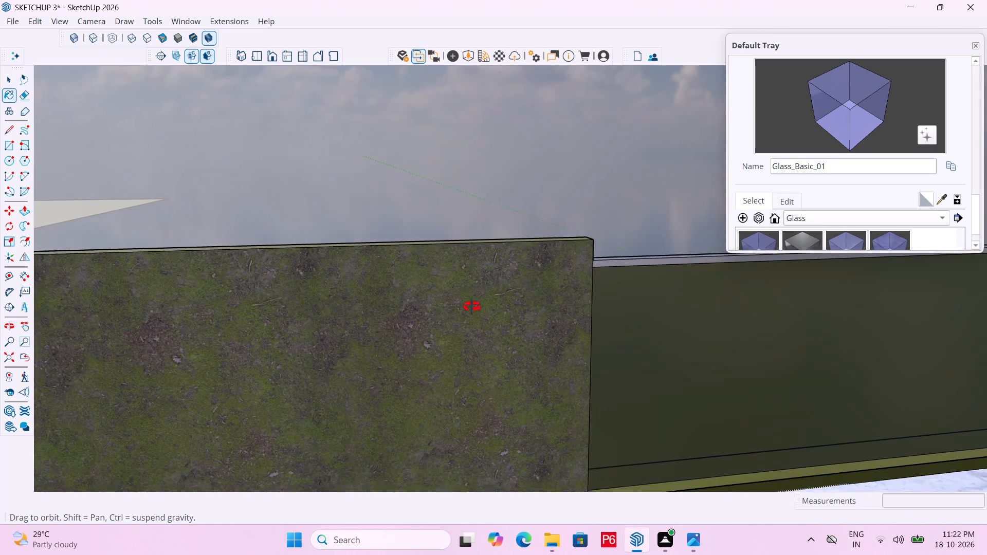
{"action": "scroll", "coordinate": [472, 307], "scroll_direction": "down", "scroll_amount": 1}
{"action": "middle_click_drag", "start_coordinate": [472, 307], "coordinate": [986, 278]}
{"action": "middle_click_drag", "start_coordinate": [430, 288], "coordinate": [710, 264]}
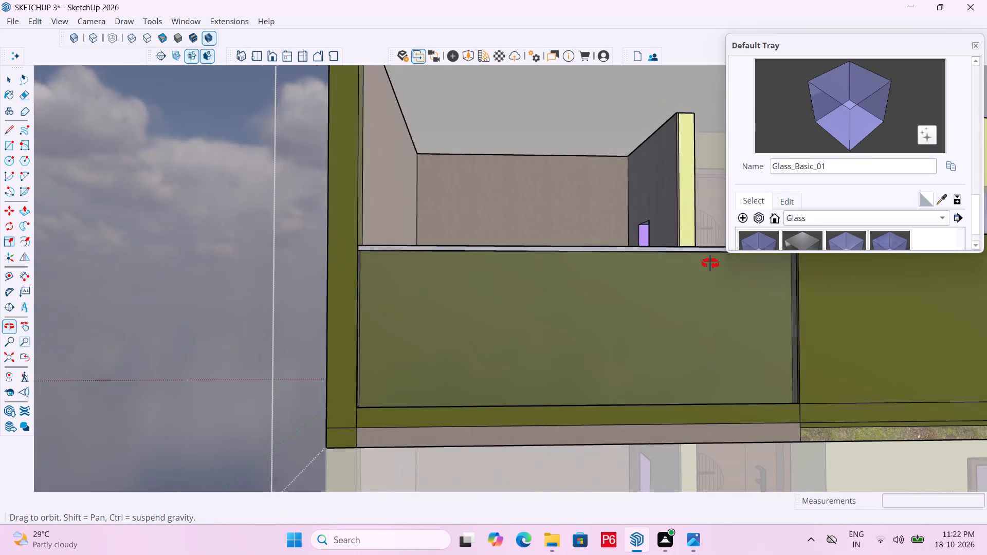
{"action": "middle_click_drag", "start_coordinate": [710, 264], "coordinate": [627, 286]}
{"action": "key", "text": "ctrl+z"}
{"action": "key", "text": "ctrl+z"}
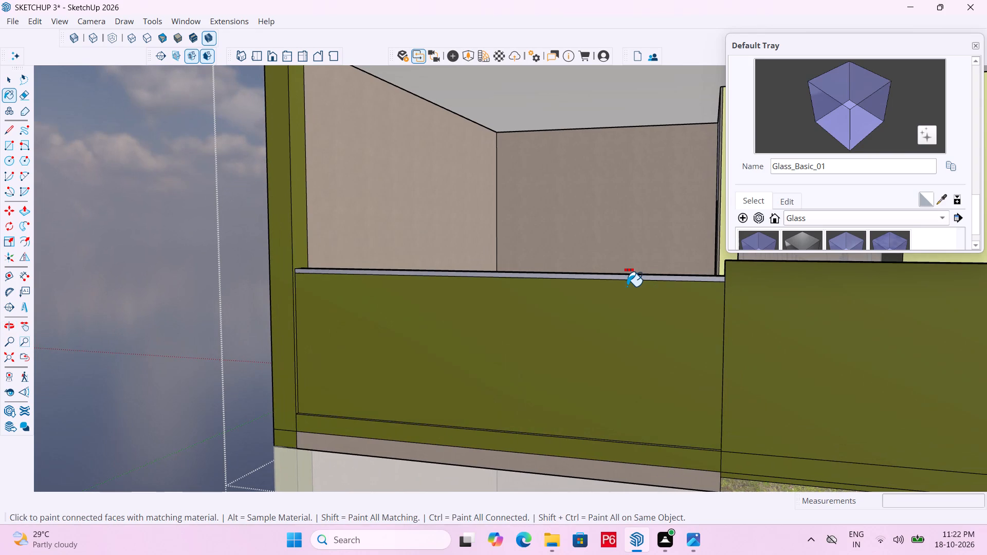
Paint the outer and inner faces below the metal handrail with Glass_Basic_01.
{"action": "middle_click_drag", "start_coordinate": [557, 330], "coordinate": [498, 428]}
{"action": "scroll", "coordinate": [516, 414], "scroll_direction": "up", "scroll_amount": 1}
{"action": "key", "text": "space"}
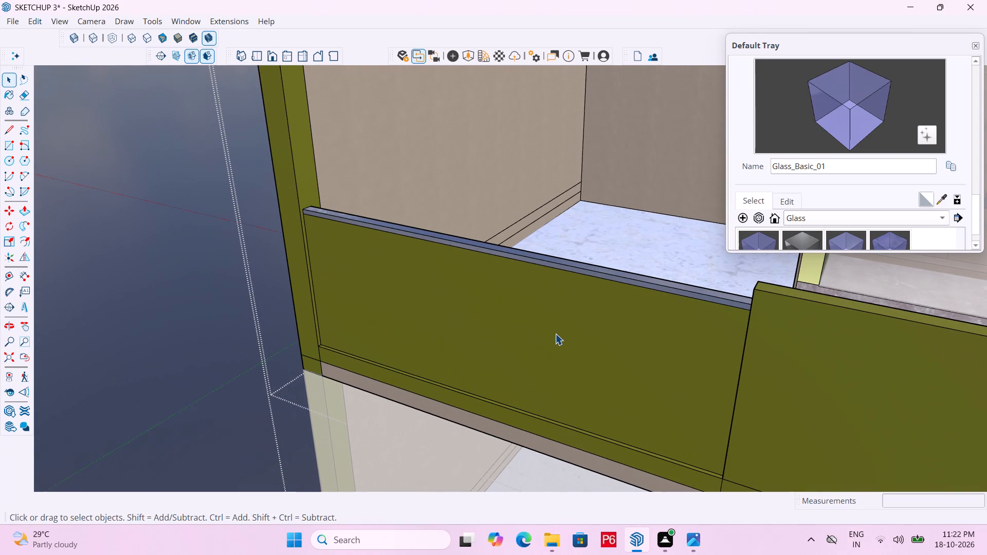
{"action": "left_click", "coordinate": [556, 332]}
{"action": "left_click", "coordinate": [767, 241]}
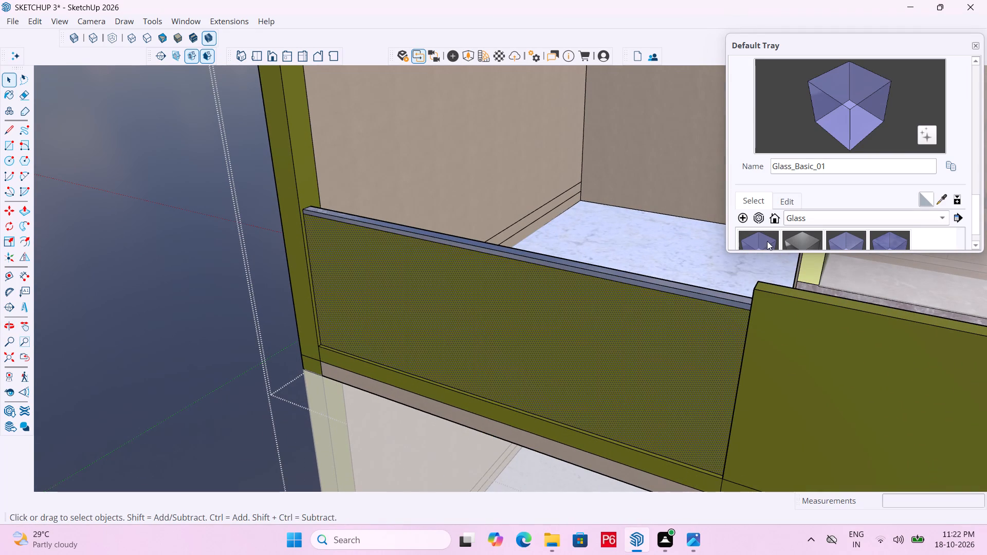
{"action": "left_click", "coordinate": [625, 325]}
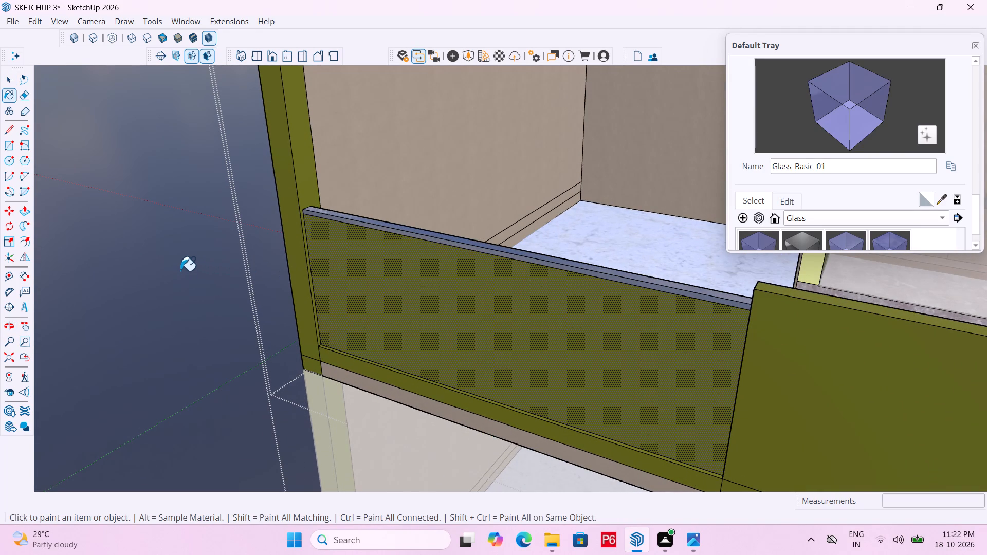
{"action": "middle_click_drag", "start_coordinate": [564, 284], "coordinate": [169, 253]}
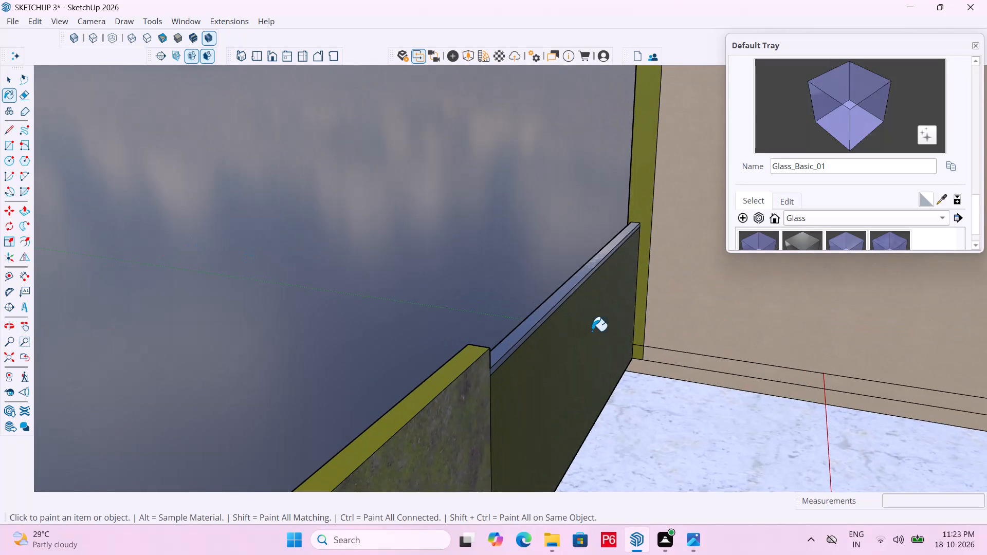
{"action": "left_click", "coordinate": [592, 331]}
Examine the glass parapet section in the front view and close up from outside the balcony.
{"action": "middle_click_drag", "start_coordinate": [364, 350], "coordinate": [715, 353]}
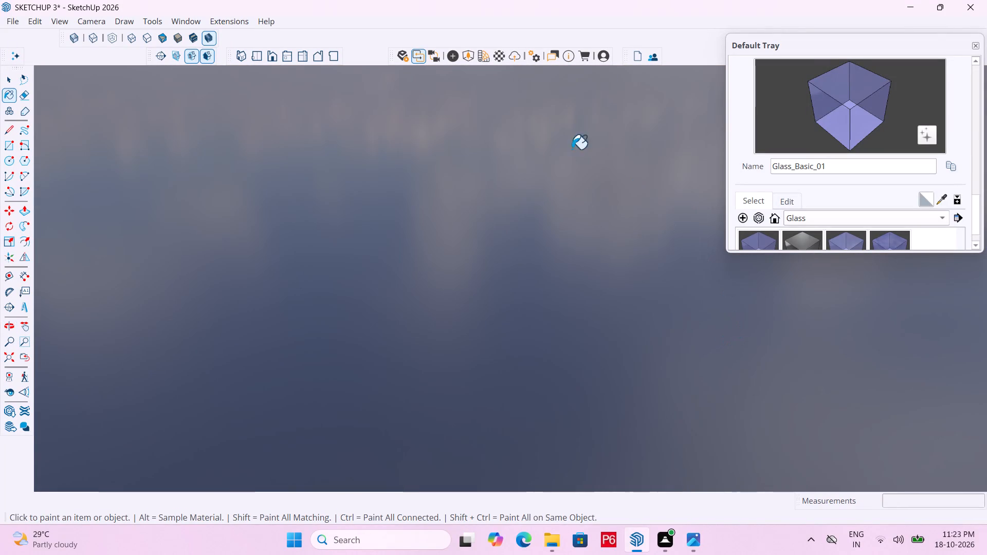
{"action": "left_click", "coordinate": [272, 63]}
{"action": "scroll", "coordinate": [503, 238], "scroll_direction": "down", "scroll_amount": 4}
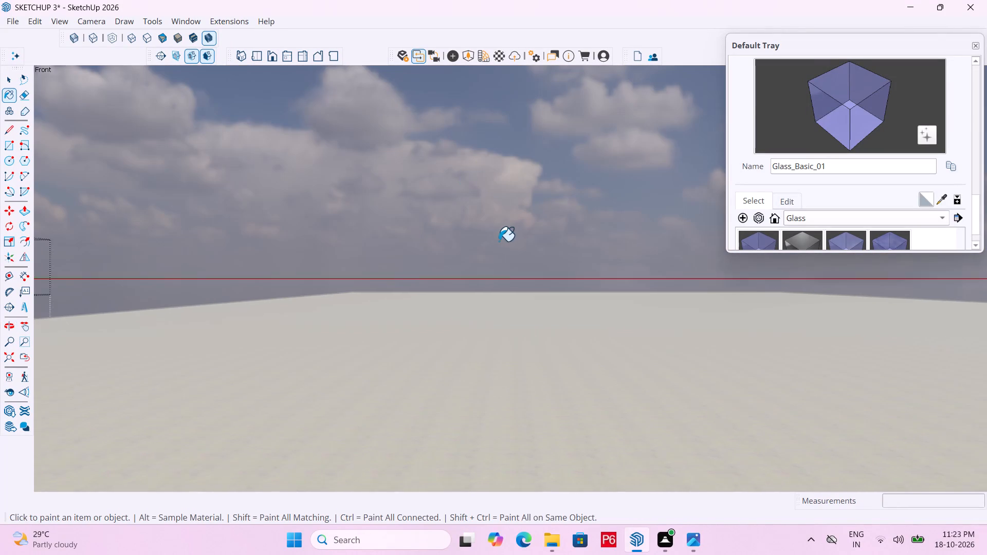
{"action": "scroll", "coordinate": [499, 241], "scroll_direction": "down", "scroll_amount": 2}
{"action": "scroll", "coordinate": [435, 249], "scroll_direction": "down", "scroll_amount": 5}
{"action": "scroll", "coordinate": [686, 371], "scroll_direction": "down", "scroll_amount": 7}
{"action": "scroll", "coordinate": [806, 408], "scroll_direction": "down", "scroll_amount": 13}
{"action": "scroll", "coordinate": [260, 321], "scroll_direction": "up", "scroll_amount": 20}
{"action": "scroll", "coordinate": [260, 321], "scroll_direction": "up", "scroll_amount": 13}
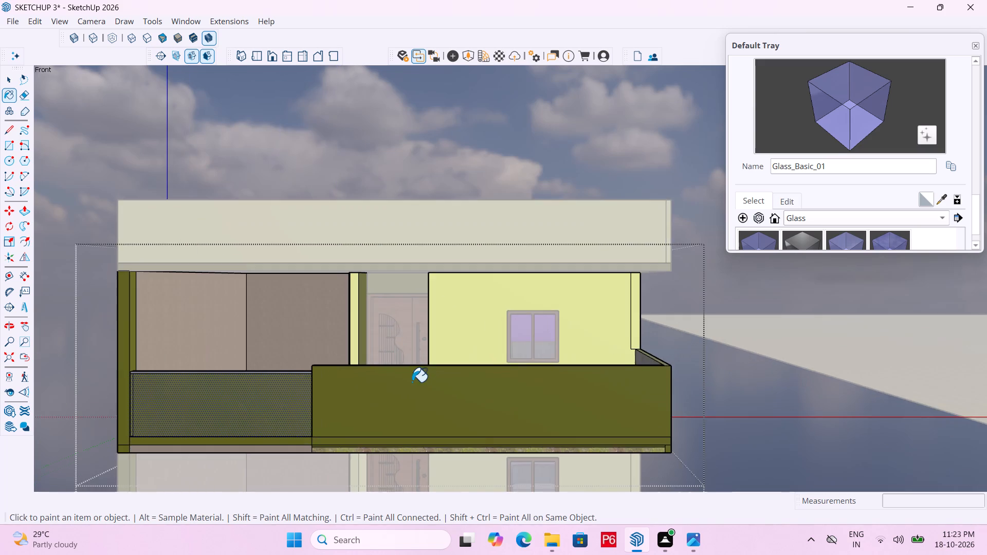
{"action": "middle_click_drag", "start_coordinate": [387, 377], "coordinate": [296, 390]}
{"action": "scroll", "coordinate": [264, 401], "scroll_direction": "up", "scroll_amount": 6}
{"action": "middle_click_drag", "start_coordinate": [305, 381], "coordinate": [381, 358]}
{"action": "scroll", "coordinate": [315, 376], "scroll_direction": "up", "scroll_amount": 1}
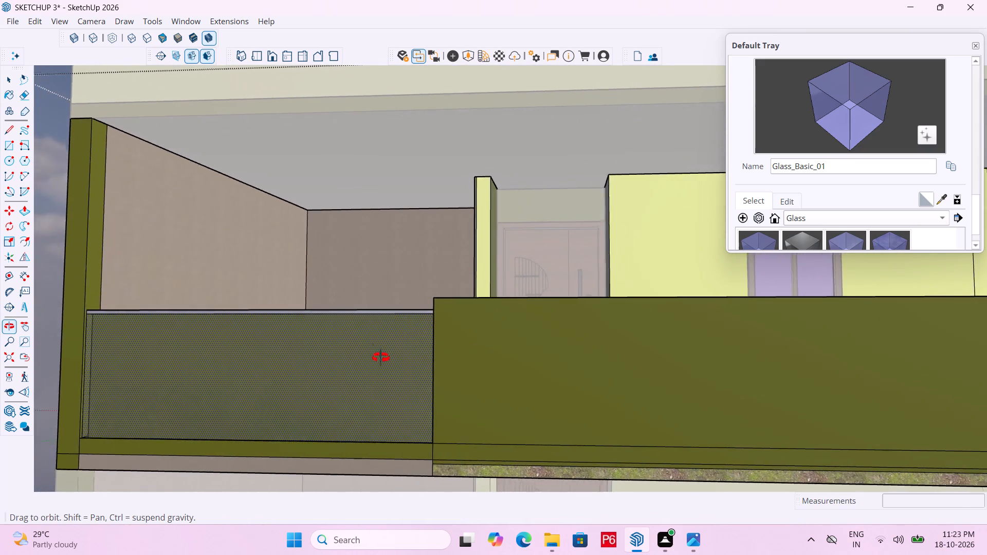
{"action": "middle_click_drag", "start_coordinate": [381, 358], "coordinate": [335, 361]}
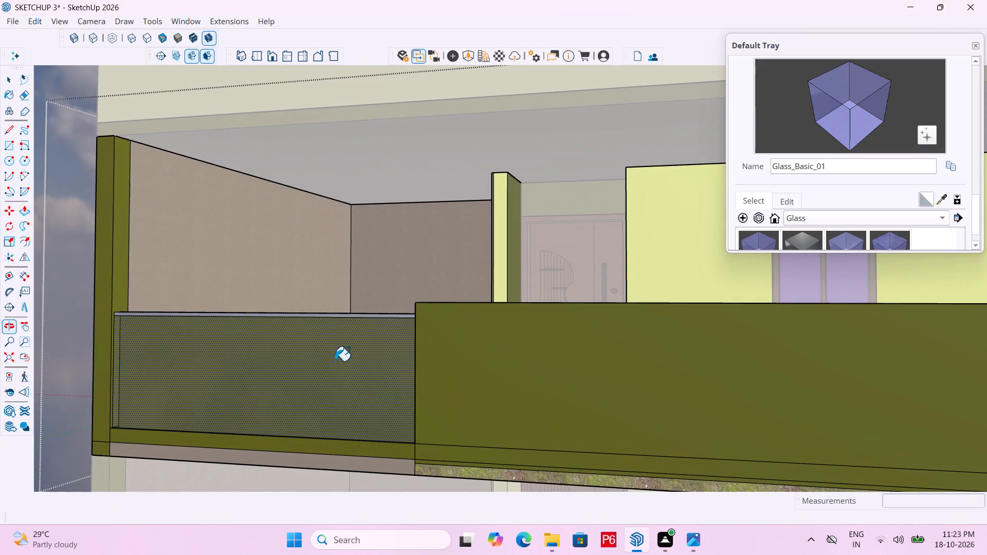
Clear the face selection and leave editing of the upper-floor group.
{"action": "key", "text": "space"}
{"action": "double_click", "coordinate": [74, 330]}
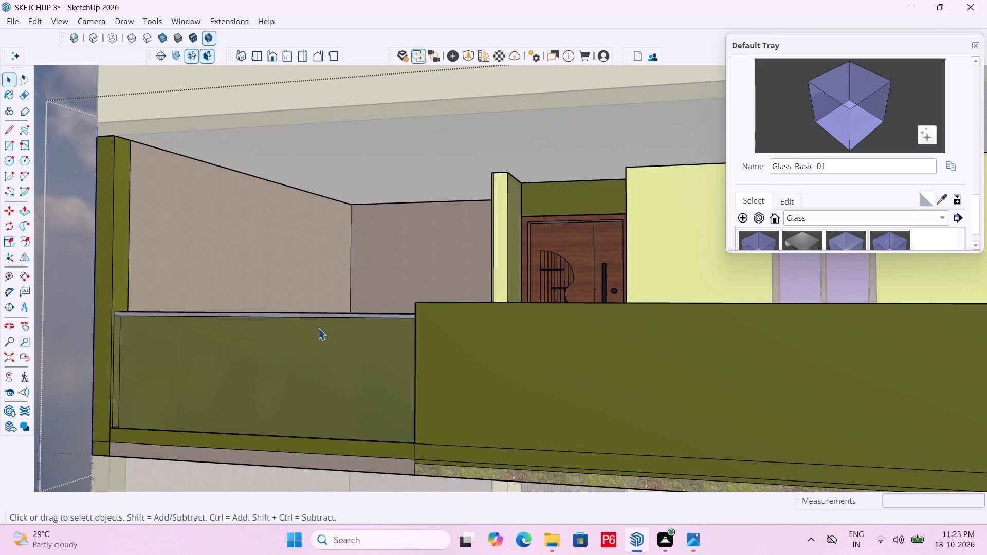
Delete the glass-painted outer face below the metal handrail of the front parapet, inside the upper-floor group.
{"action": "middle_click_drag", "start_coordinate": [319, 334], "coordinate": [68, 453]}
{"action": "middle_click_drag", "start_coordinate": [451, 304], "coordinate": [307, 281]}
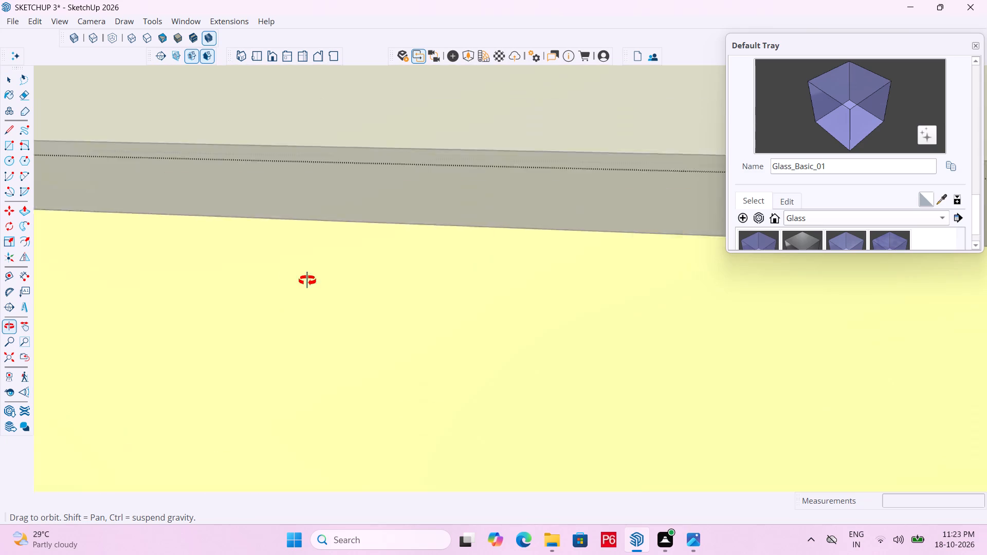
{"action": "middle_click_drag", "start_coordinate": [307, 281], "coordinate": [360, 275]}
{"action": "scroll", "coordinate": [357, 273], "scroll_direction": "up", "scroll_amount": 10}
{"action": "middle_click_drag", "start_coordinate": [328, 253], "coordinate": [150, 247]}
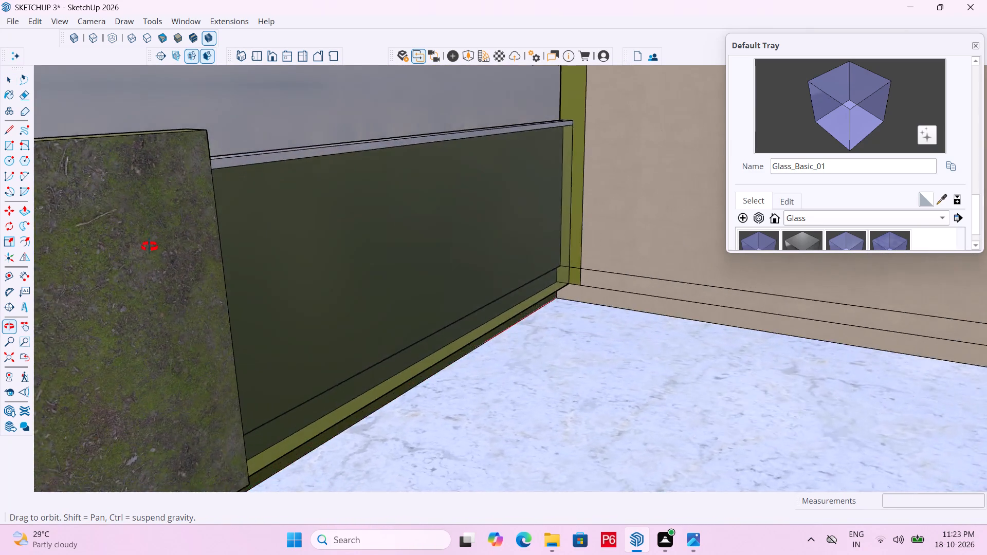
{"action": "middle_click_drag", "start_coordinate": [150, 247], "coordinate": [550, 320]}
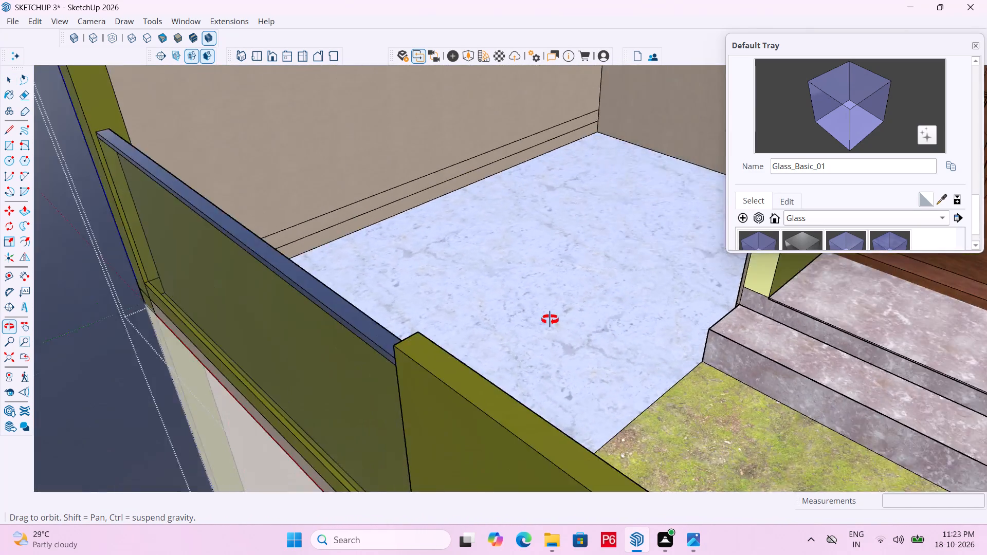
{"action": "middle_click_drag", "start_coordinate": [550, 320], "coordinate": [705, 258]}
{"action": "scroll", "coordinate": [562, 190], "scroll_direction": "down", "scroll_amount": 5}
{"action": "left_click", "coordinate": [307, 315]}
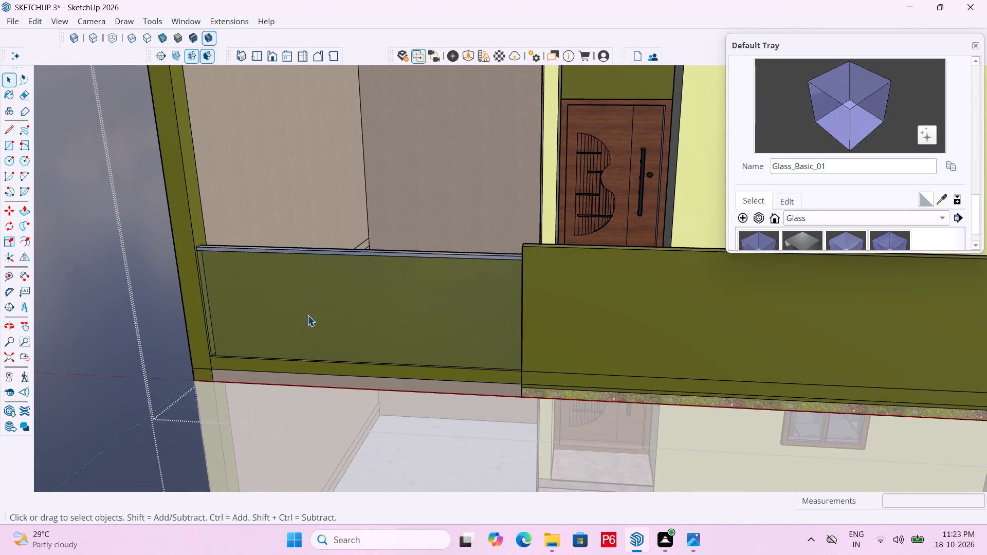
{"action": "double_click", "coordinate": [314, 308]}
{"action": "left_click", "coordinate": [308, 290]}
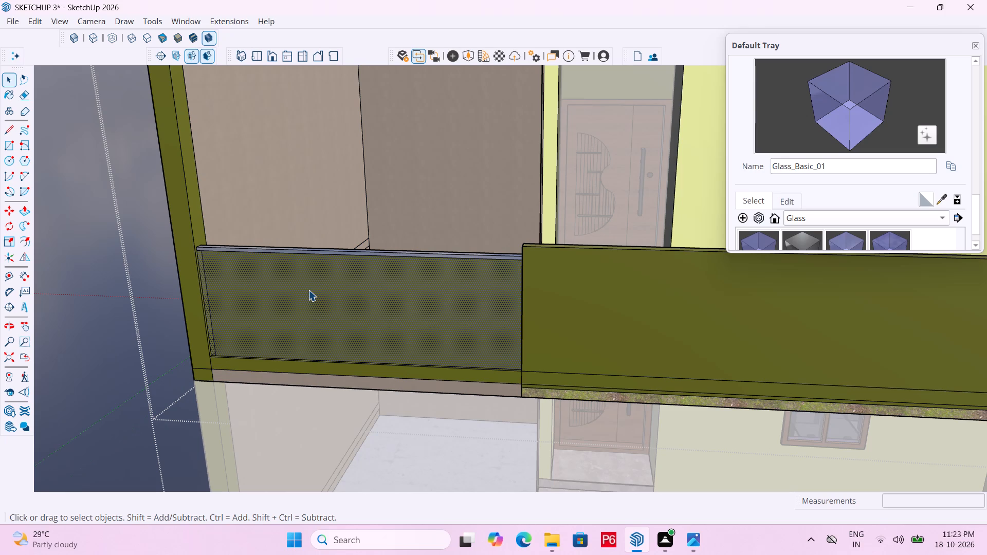
{"action": "key", "text": "Delete"}
Paint the remaining olive face below the upper-floor handrail with Glass_Basic_01.
{"action": "left_click", "coordinate": [752, 240]}
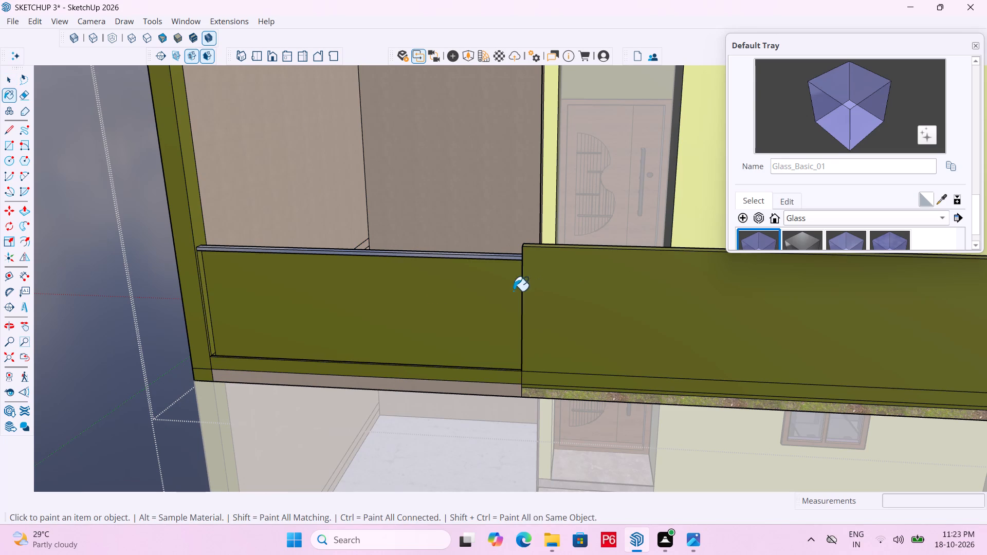
{"action": "left_click", "coordinate": [430, 302]}
{"action": "middle_click_drag", "start_coordinate": [431, 280], "coordinate": [156, 222]}
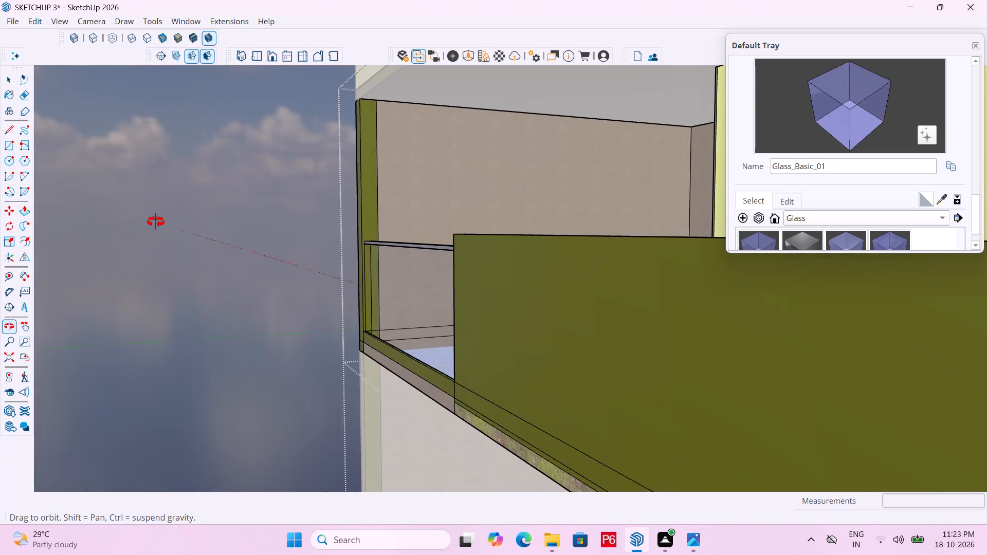
{"action": "middle_click_drag", "start_coordinate": [156, 222], "coordinate": [283, 231]}
{"action": "middle_click", "coordinate": [309, 238], "text": "ctrl"}
Save the model and leave editing of the upper-floor group.
{"action": "key", "text": "ctrl+s"}
{"action": "key", "text": "ctrl+s"}
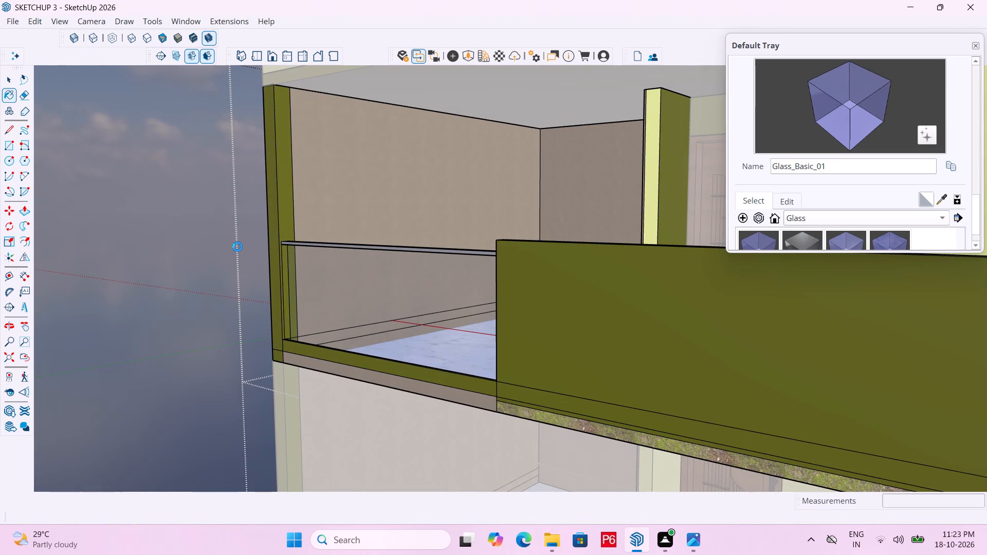
{"action": "key", "text": "space"}
{"action": "scroll", "coordinate": [241, 255], "scroll_direction": "down", "scroll_amount": 5}
{"action": "scroll", "coordinate": [361, 278], "scroll_direction": "down", "scroll_amount": 7}
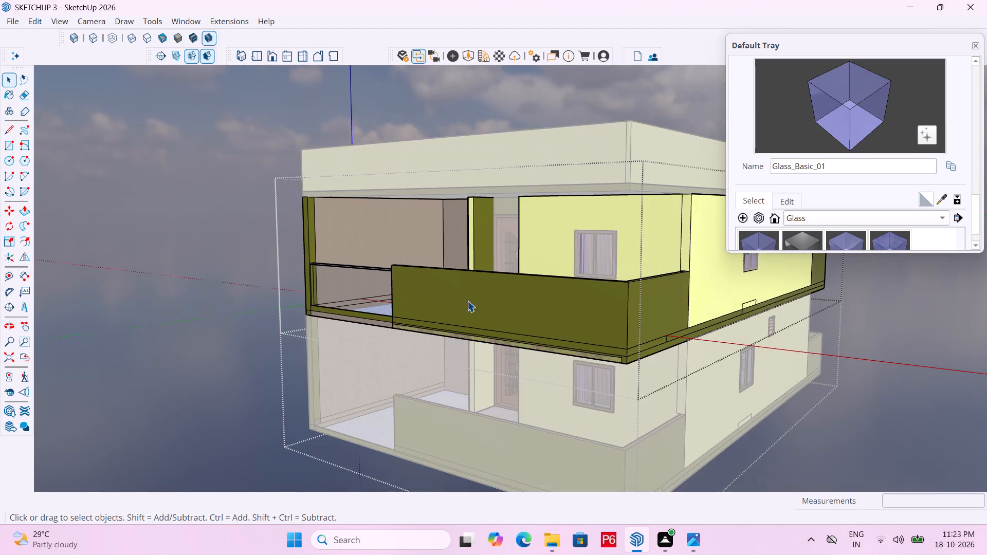
{"action": "middle_click_drag", "start_coordinate": [469, 301], "coordinate": [520, 332]}
{"action": "left_click", "coordinate": [801, 340]}
{"action": "triple_click", "coordinate": [801, 340]}
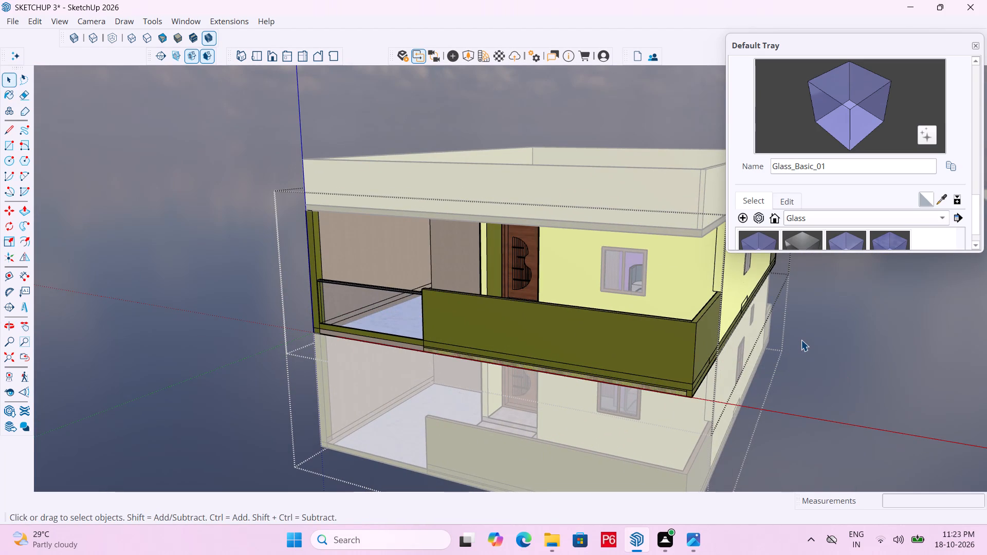
{"action": "left_click", "coordinate": [812, 335]}
{"action": "left_click", "coordinate": [827, 326]}
{"action": "double_click", "coordinate": [828, 326]}
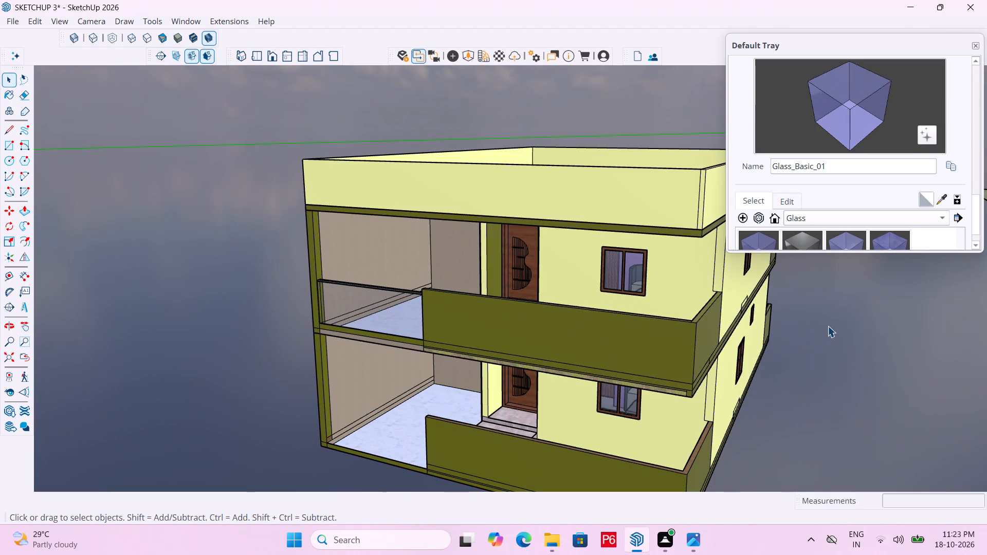
Draw a 9" wide rectangle along the ground-floor front edge, spanning the opening from the corner column to the existing parapet.
{"action": "middle_click_drag", "start_coordinate": [430, 421], "coordinate": [430, 420]}
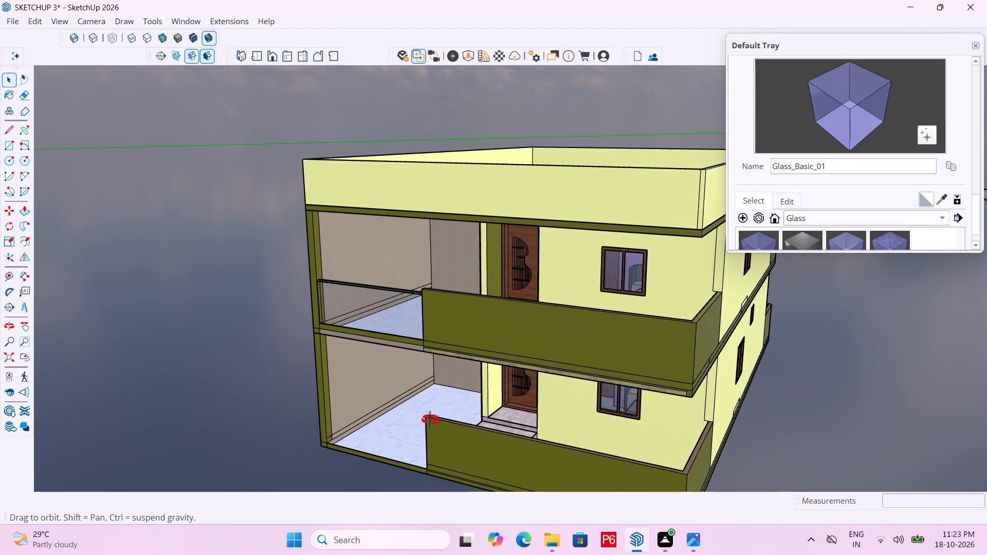
{"action": "middle_click_drag", "start_coordinate": [430, 420], "coordinate": [480, 363]}
{"action": "scroll", "coordinate": [271, 348], "scroll_direction": "down", "scroll_amount": 4}
{"action": "middle_click_drag", "start_coordinate": [363, 361], "coordinate": [327, 446]}
{"action": "scroll", "coordinate": [327, 446], "scroll_direction": "up", "scroll_amount": 2}
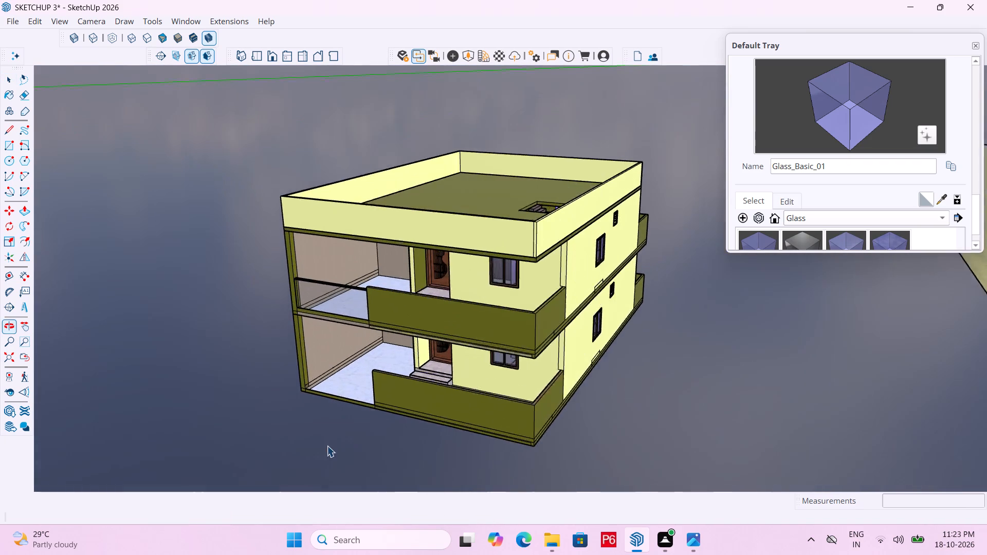
{"action": "scroll", "coordinate": [327, 446], "scroll_direction": "up", "scroll_amount": 2}
{"action": "scroll", "coordinate": [305, 398], "scroll_direction": "up", "scroll_amount": 12}
{"action": "middle_click", "coordinate": [305, 398]}
{"action": "scroll", "coordinate": [331, 403], "scroll_direction": "up", "scroll_amount": 5}
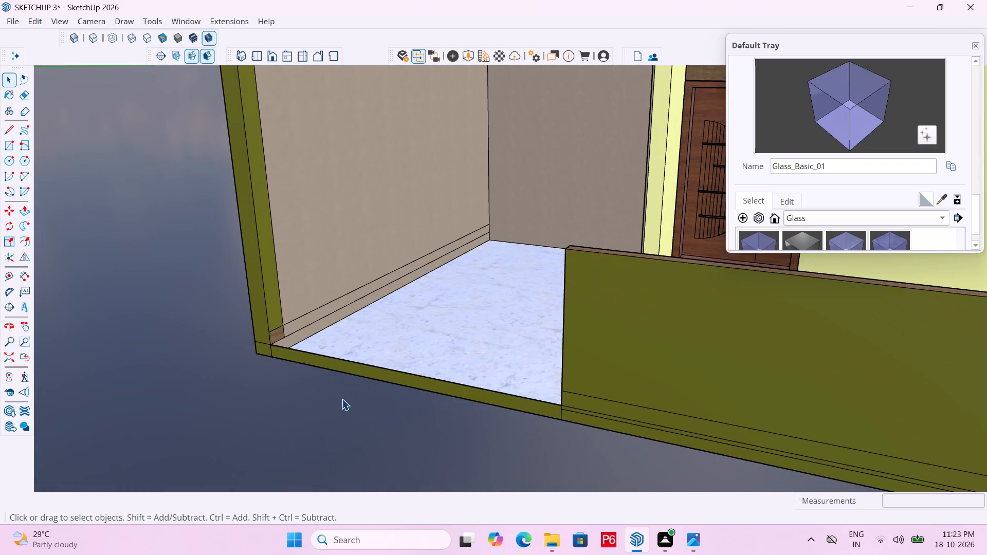
{"action": "type", "text": "ER"}
{"action": "scroll", "coordinate": [282, 343], "scroll_direction": "up", "scroll_amount": 6}
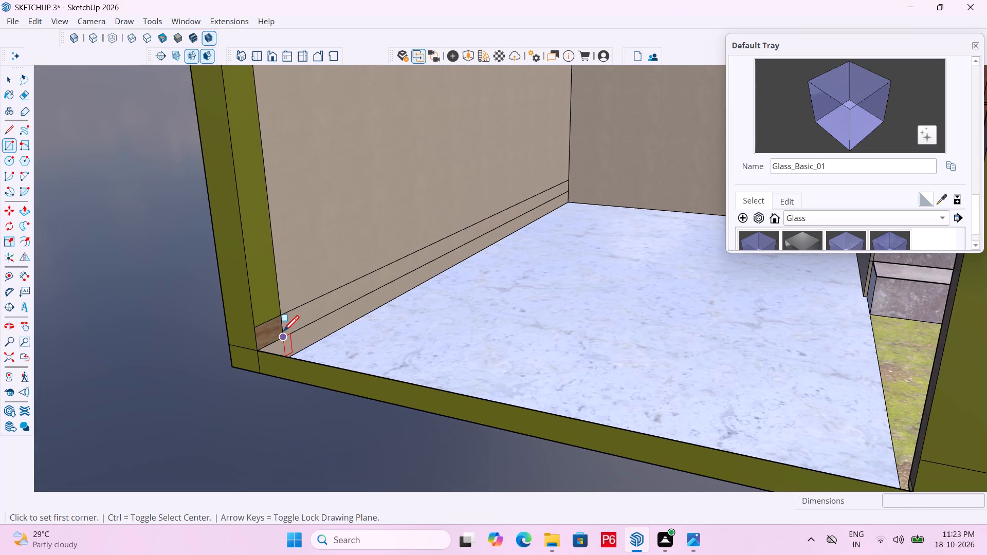
{"action": "left_click", "coordinate": [284, 334]}
{"action": "scroll", "coordinate": [805, 423], "scroll_direction": "down", "scroll_amount": 4}
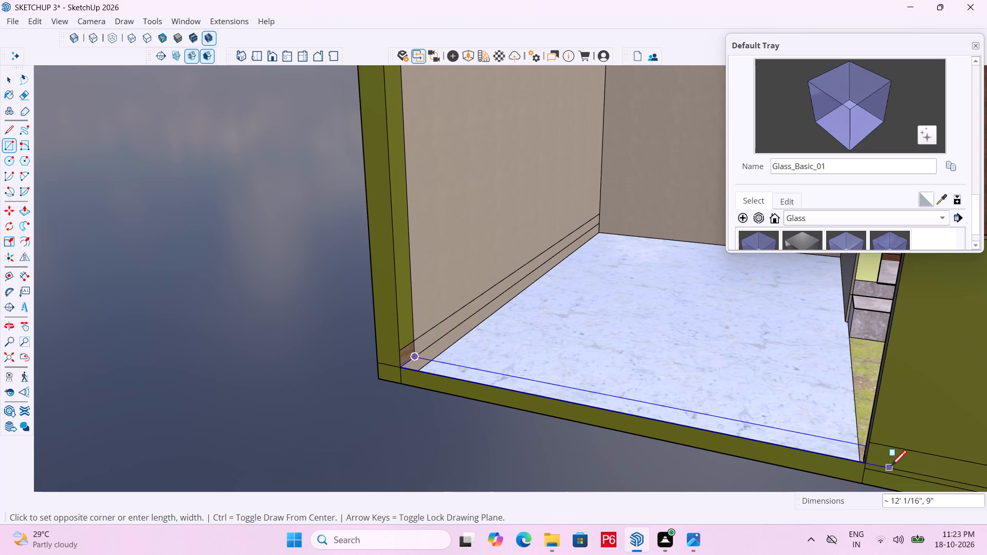
{"action": "left_click", "coordinate": [869, 459]}
Make the new rectangle with its edges a separate group and clear the selection.
{"action": "key", "text": "space"}
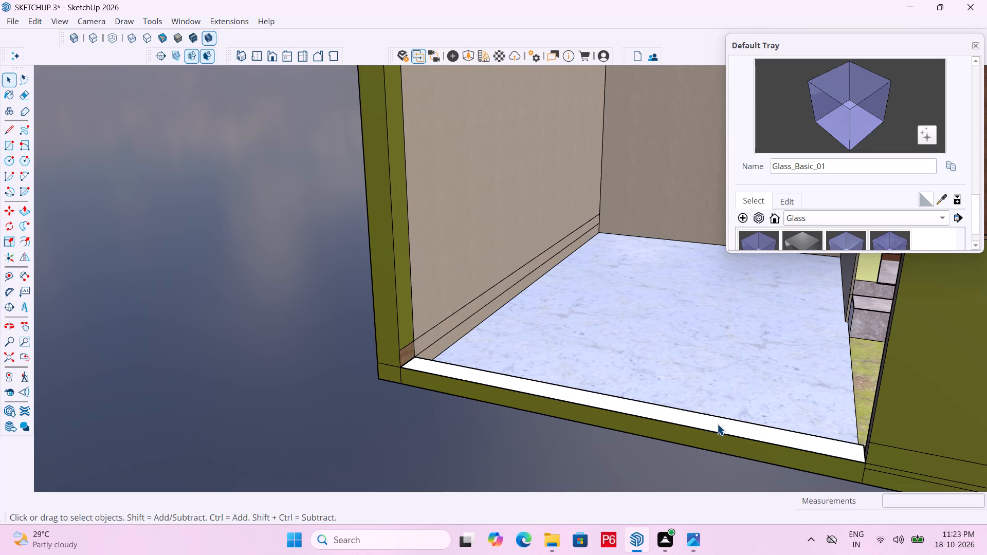
{"action": "double_click", "coordinate": [717, 424]}
{"action": "right_click", "coordinate": [717, 424]}
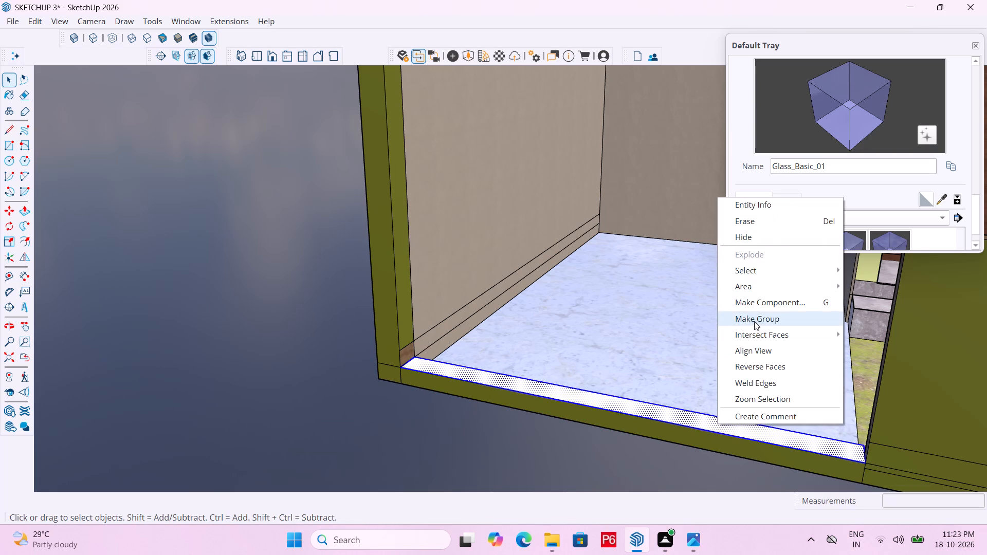
{"action": "left_click", "coordinate": [754, 322]}
{"action": "scroll", "coordinate": [327, 473], "scroll_direction": "down", "scroll_amount": 4}
{"action": "triple_click", "coordinate": [318, 393]}
Open the strip group and extrude its face up 5' to the top of the adjacent ground-floor parapet.
{"action": "scroll", "coordinate": [521, 401], "scroll_direction": "up", "scroll_amount": 5}
{"action": "key", "text": "space"}
{"action": "left_click", "coordinate": [499, 418]}
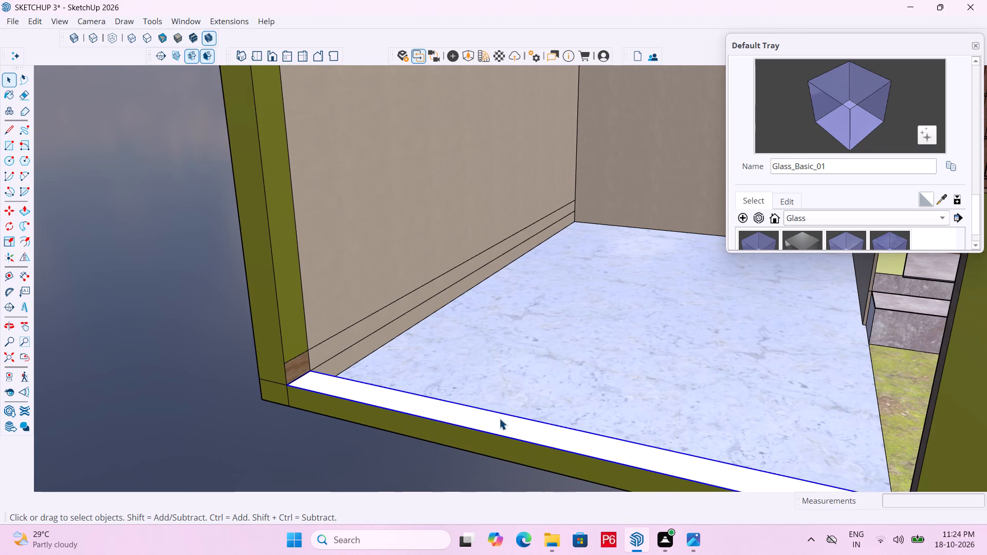
{"action": "double_click", "coordinate": [499, 418]}
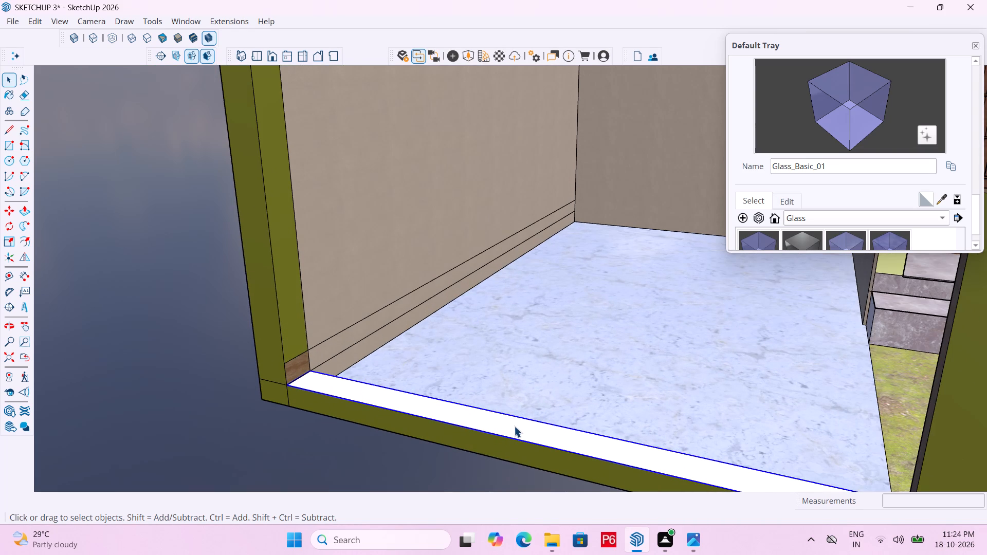
{"action": "double_click", "coordinate": [514, 426]}
{"action": "key", "text": "p"}
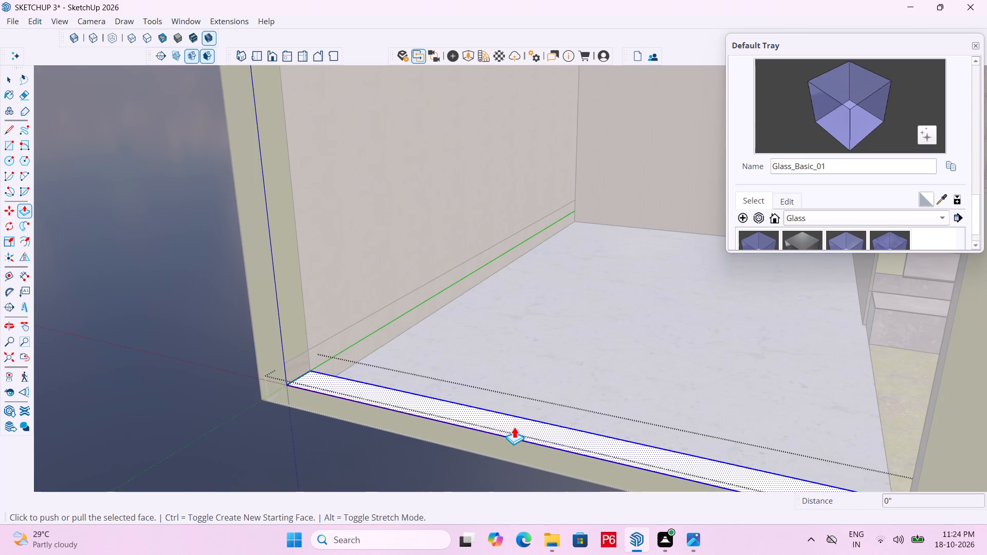
{"action": "left_click", "coordinate": [514, 427]}
{"action": "scroll", "coordinate": [483, 155], "scroll_direction": "down", "scroll_amount": 6}
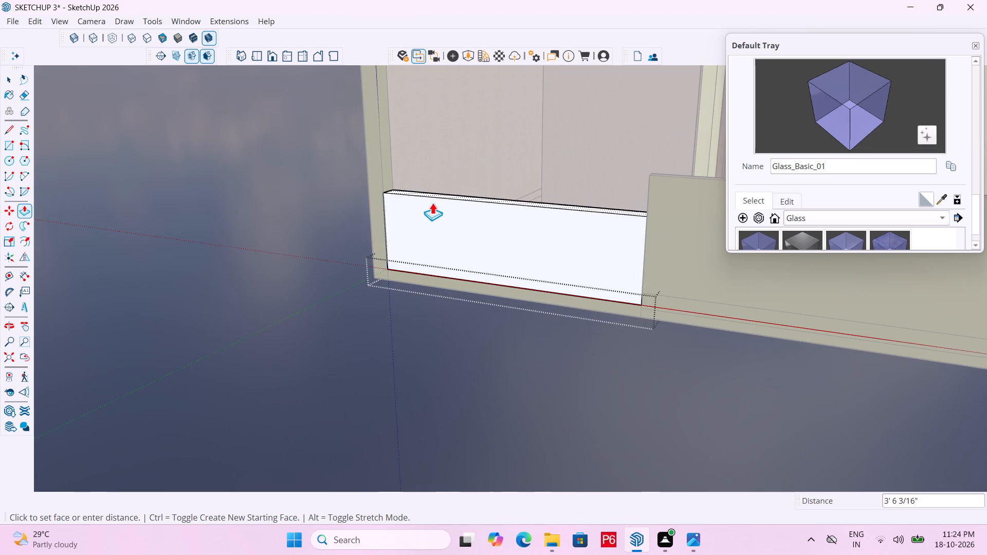
{"action": "left_click", "coordinate": [675, 180]}
Push the panel's inner face outward about 4 5/16" with Push/Pull to make the ground-floor panel thinner.
{"action": "middle_click_drag", "start_coordinate": [561, 199], "coordinate": [205, 256]}
{"action": "middle_click_drag", "start_coordinate": [218, 253], "coordinate": [269, 263]}
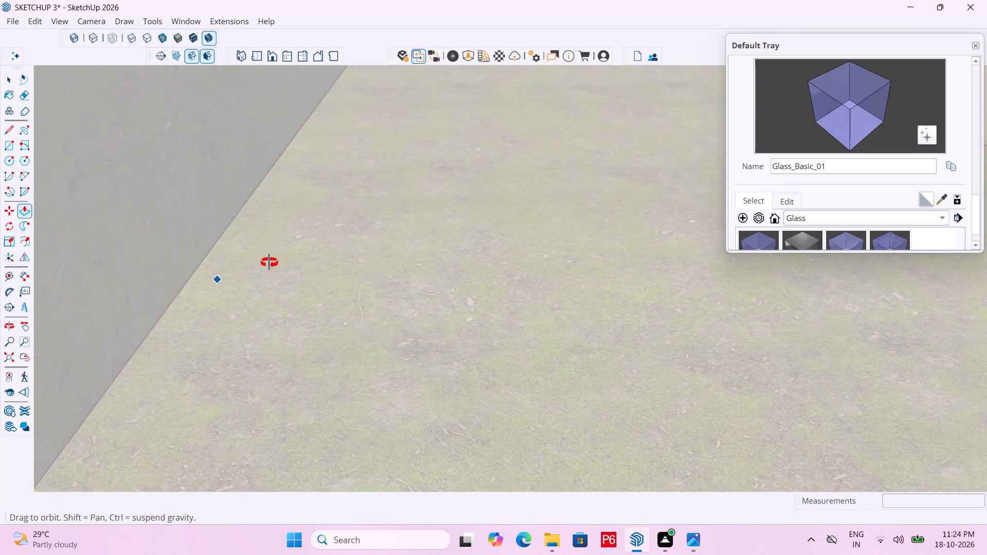
{"action": "middle_click_drag", "start_coordinate": [269, 263], "coordinate": [579, 231]}
{"action": "scroll", "coordinate": [582, 138], "scroll_direction": "down", "scroll_amount": 6}
{"action": "scroll", "coordinate": [575, 187], "scroll_direction": "down", "scroll_amount": 13}
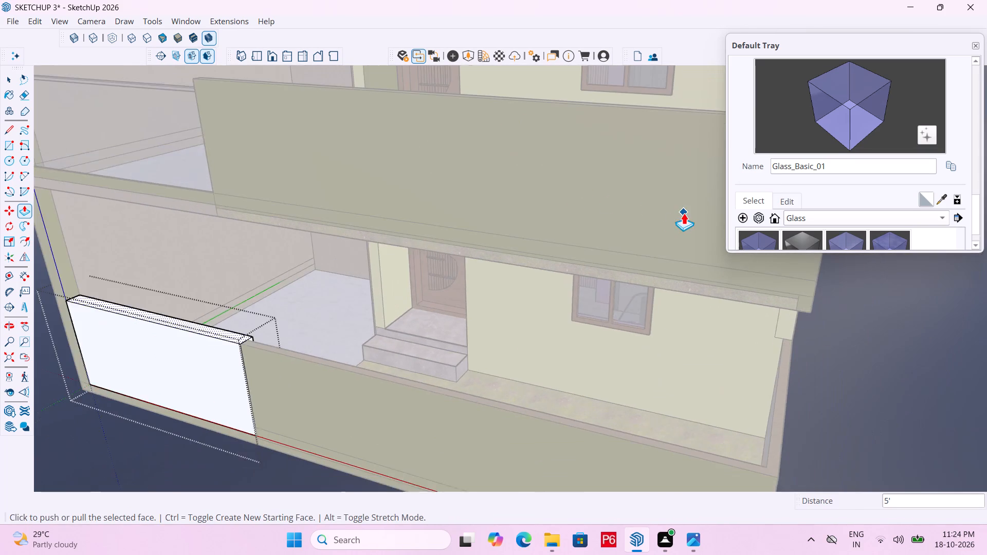
{"action": "scroll", "coordinate": [224, 307], "scroll_direction": "up", "scroll_amount": 1}
{"action": "middle_click_drag", "start_coordinate": [223, 307], "coordinate": [147, 263]}
{"action": "scroll", "coordinate": [120, 263], "scroll_direction": "up", "scroll_amount": 3}
{"action": "scroll", "coordinate": [403, 215], "scroll_direction": "up", "scroll_amount": 7}
{"action": "middle_click_drag", "start_coordinate": [383, 207], "coordinate": [162, 218]}
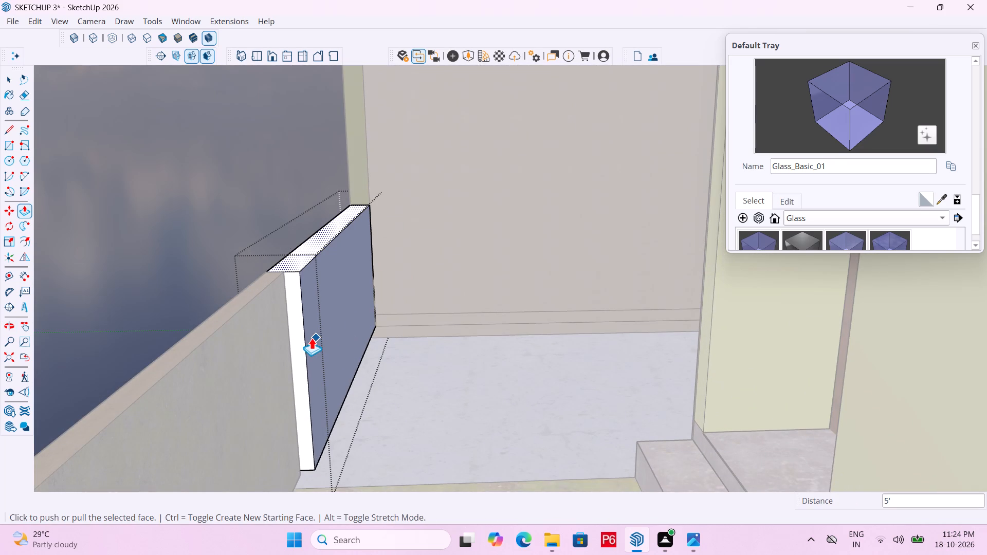
{"action": "left_click", "coordinate": [317, 337]}
{"action": "key", "text": "space"}
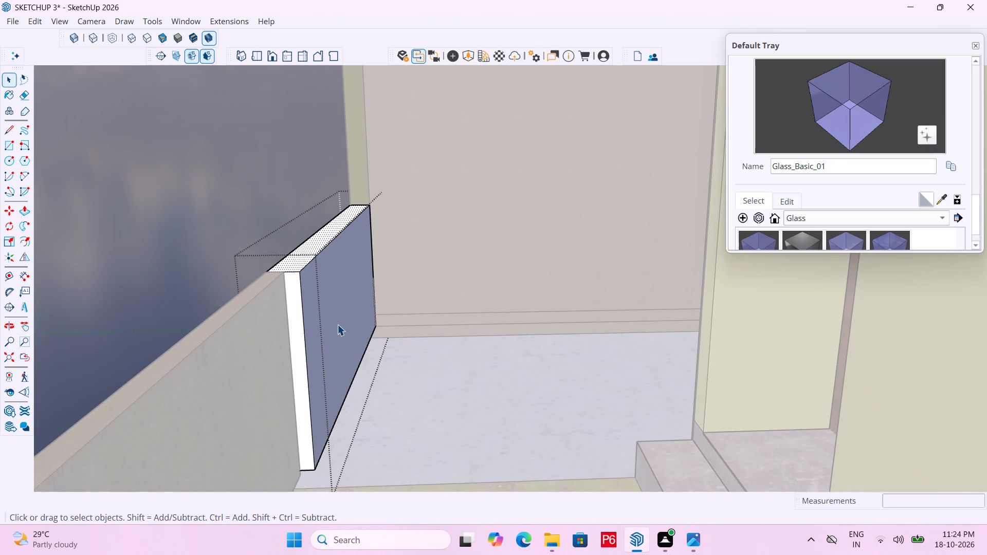
{"action": "key", "text": "p"}
{"action": "left_click", "coordinate": [338, 321]}
{"action": "key", "text": "space"}
{"action": "left_click", "coordinate": [338, 321]}
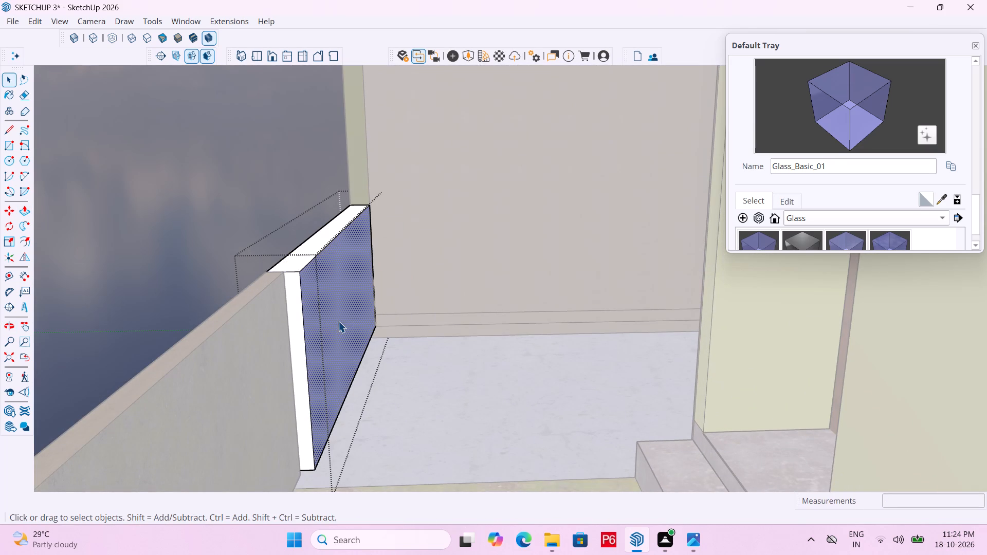
{"action": "key", "text": "p"}
{"action": "left_click", "coordinate": [338, 320]}
{"action": "left_click", "coordinate": [274, 360]}
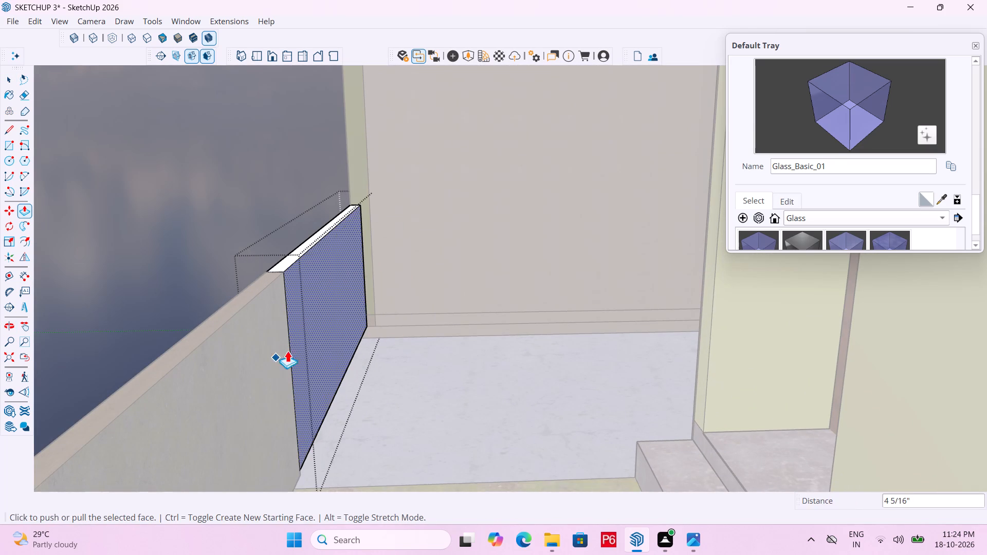
Leave editing of the ground-floor panel group and save the model.
{"action": "scroll", "coordinate": [409, 307], "scroll_direction": "down", "scroll_amount": 4}
{"action": "middle_click_drag", "start_coordinate": [372, 324], "coordinate": [685, 303]}
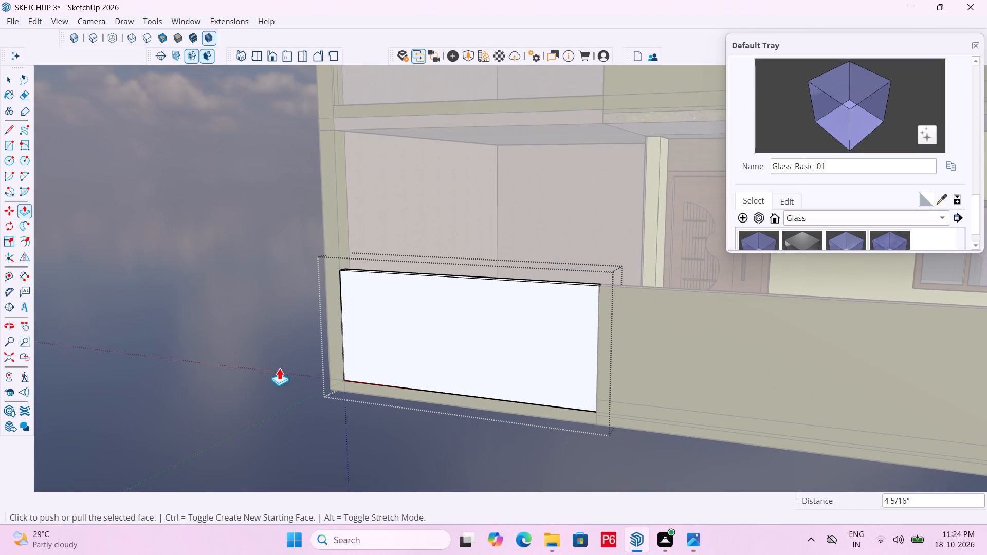
{"action": "key", "text": "space"}
{"action": "left_click", "coordinate": [138, 340]}
{"action": "key", "text": "ctrl+s"}
{"action": "key", "text": "ctrl+s"}
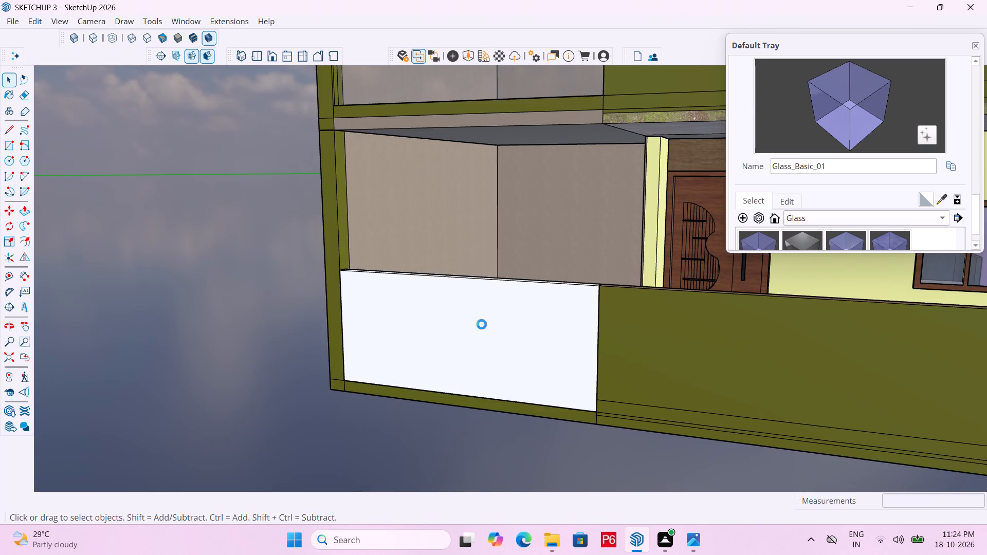
Open the ground-floor panel group and offset its front face inward about 3 1/8" to form a frame border.
{"action": "left_click", "coordinate": [514, 307]}
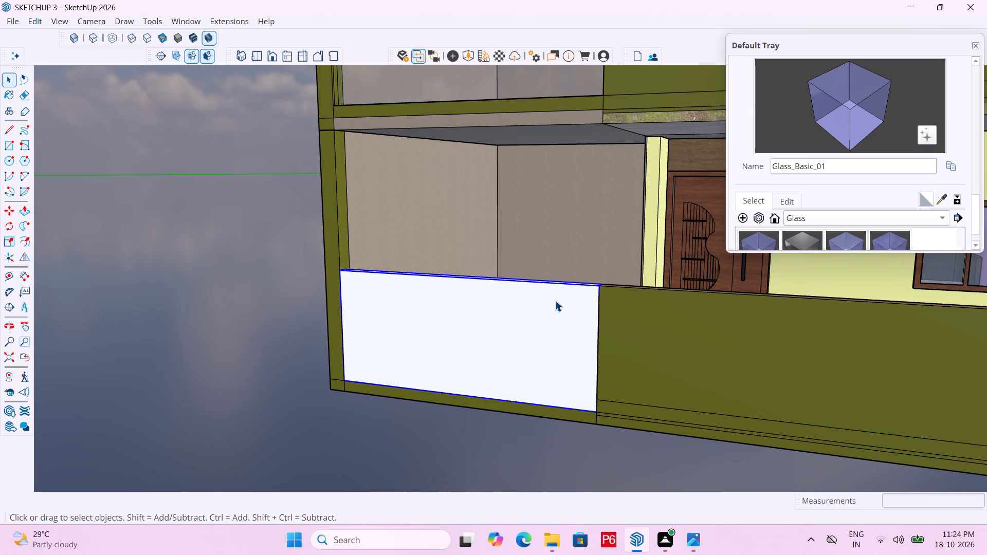
{"action": "middle_click_drag", "start_coordinate": [555, 300], "coordinate": [542, 344]}
{"action": "scroll", "coordinate": [549, 340], "scroll_direction": "up", "scroll_amount": 4}
{"action": "middle_click_drag", "start_coordinate": [545, 333], "coordinate": [477, 358]}
{"action": "scroll", "coordinate": [564, 290], "scroll_direction": "up", "scroll_amount": 4}
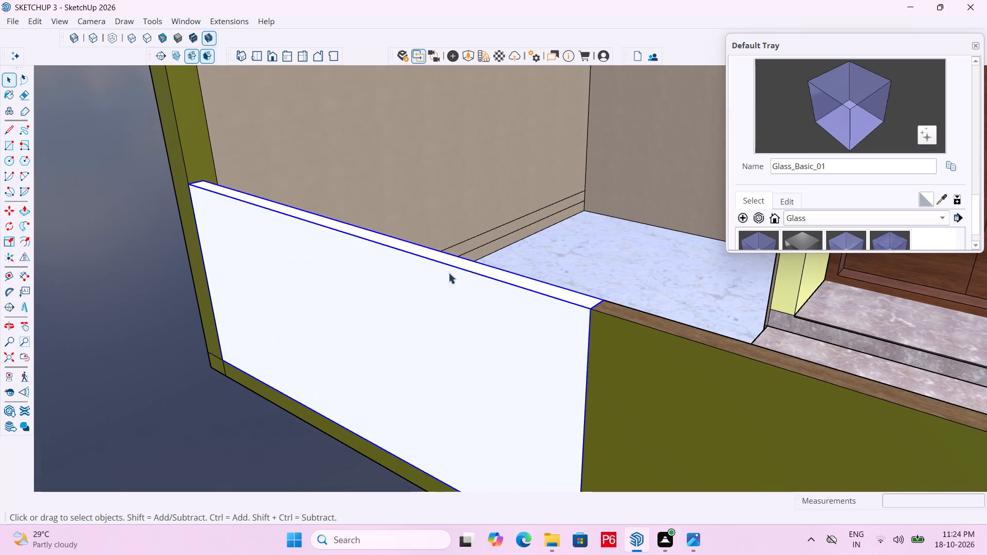
{"action": "scroll", "coordinate": [339, 327], "scroll_direction": "down", "scroll_amount": 3}
{"action": "middle_click_drag", "start_coordinate": [444, 339], "coordinate": [495, 313]}
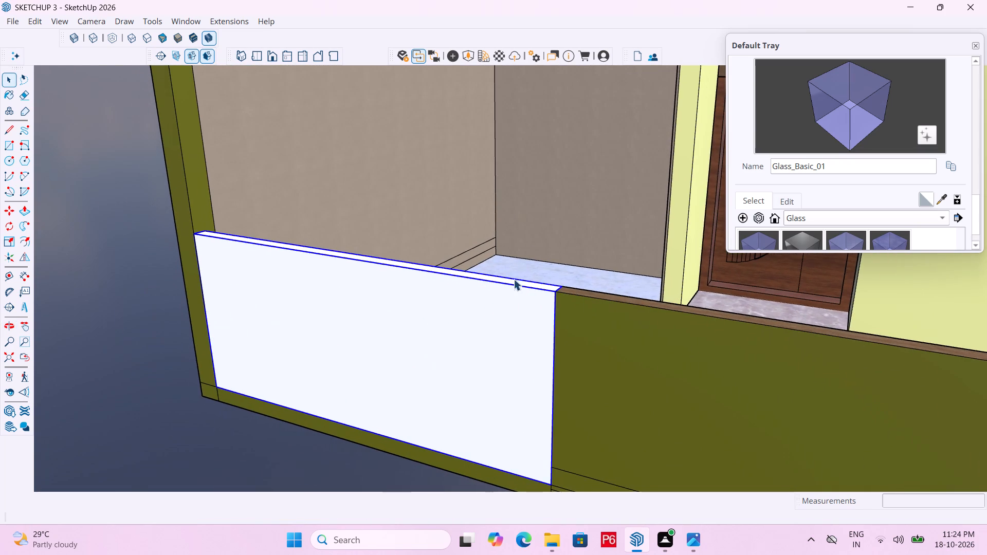
{"action": "scroll", "coordinate": [503, 262], "scroll_direction": "up", "scroll_amount": 3}
{"action": "middle_click", "coordinate": [495, 263]}
{"action": "scroll", "coordinate": [495, 263], "scroll_direction": "down", "scroll_amount": 6}
{"action": "middle_click_drag", "start_coordinate": [460, 280], "coordinate": [442, 261]}
{"action": "scroll", "coordinate": [442, 261], "scroll_direction": "up", "scroll_amount": 2}
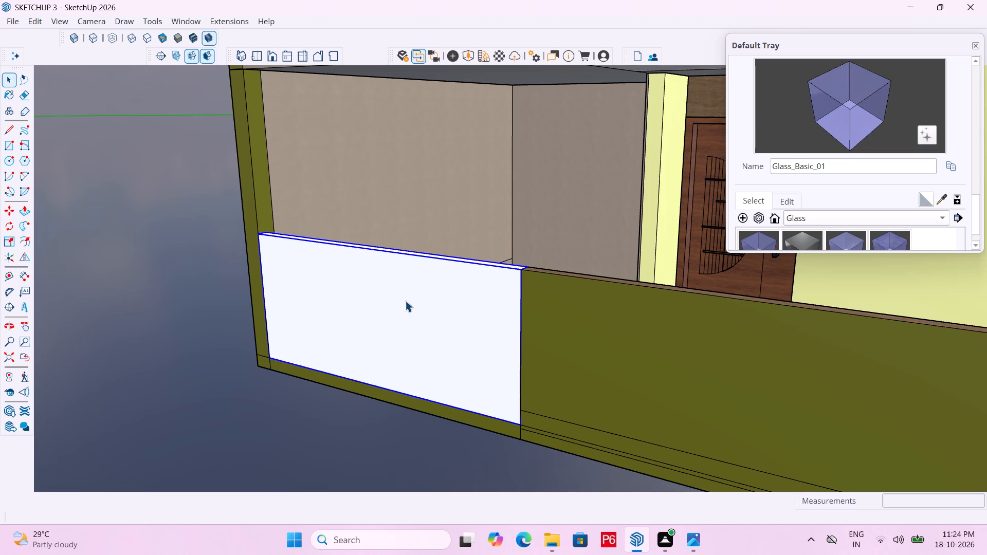
{"action": "double_click", "coordinate": [367, 291]}
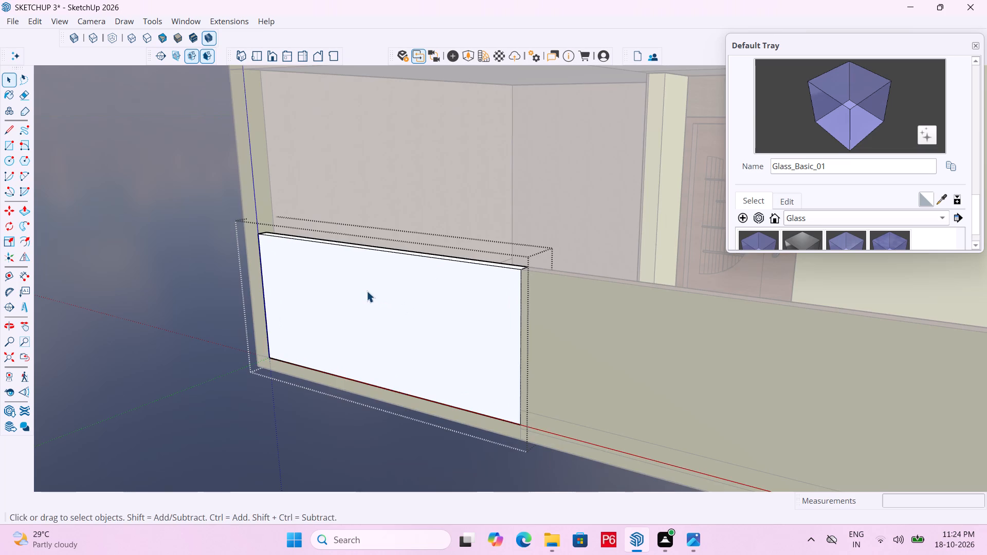
{"action": "double_click", "coordinate": [365, 275]}
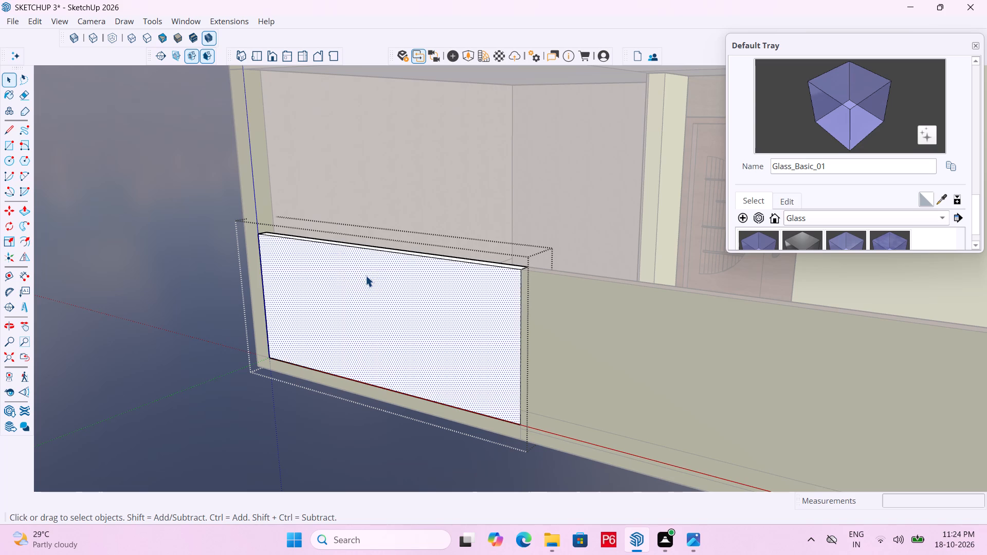
{"action": "middle_click_drag", "start_coordinate": [358, 299], "coordinate": [391, 263]}
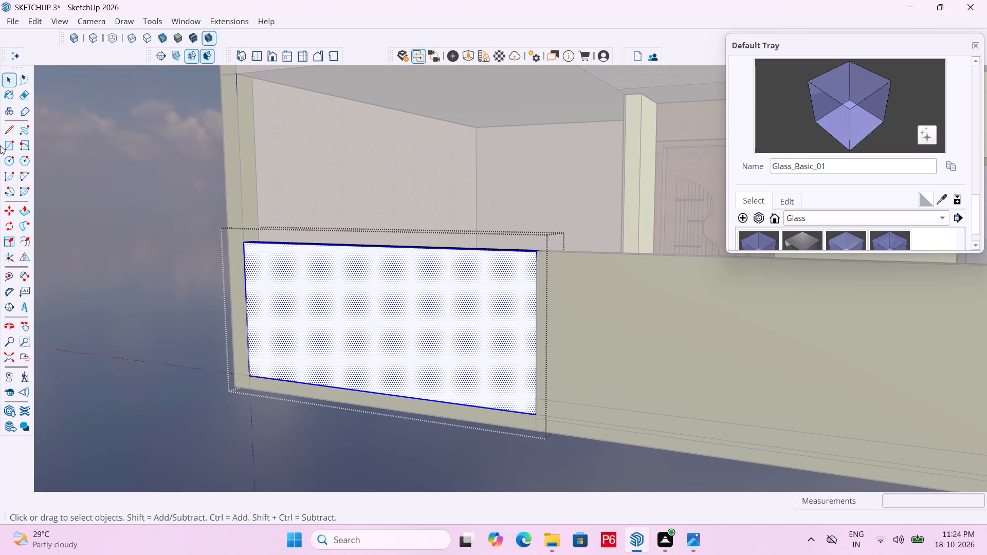
{"action": "left_click", "coordinate": [24, 238]}
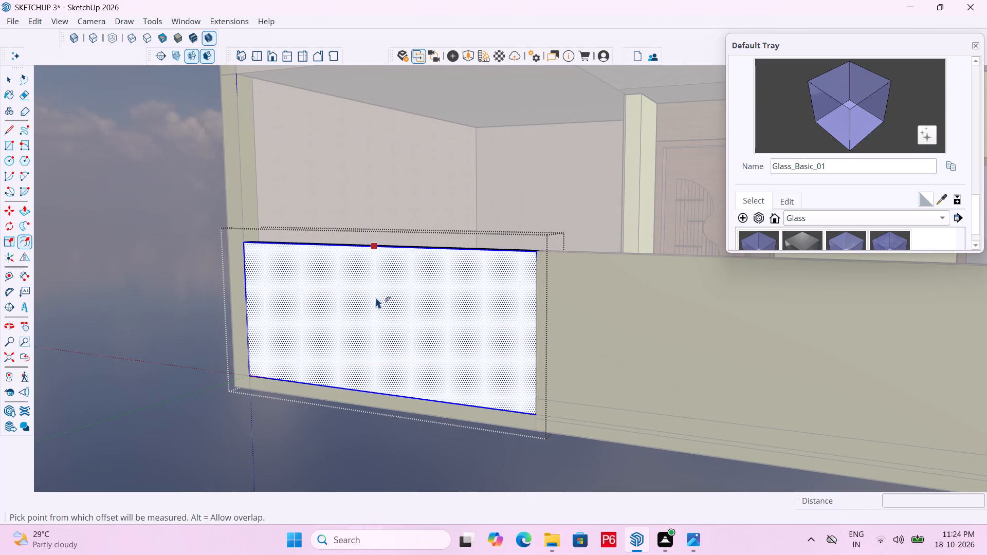
{"action": "left_click", "coordinate": [375, 297]}
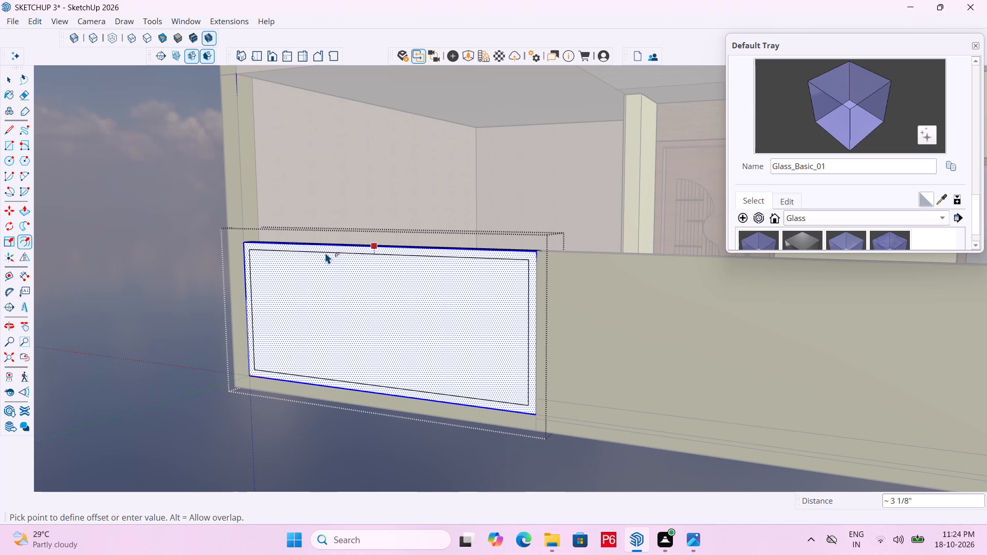
{"action": "left_click", "coordinate": [325, 252]}
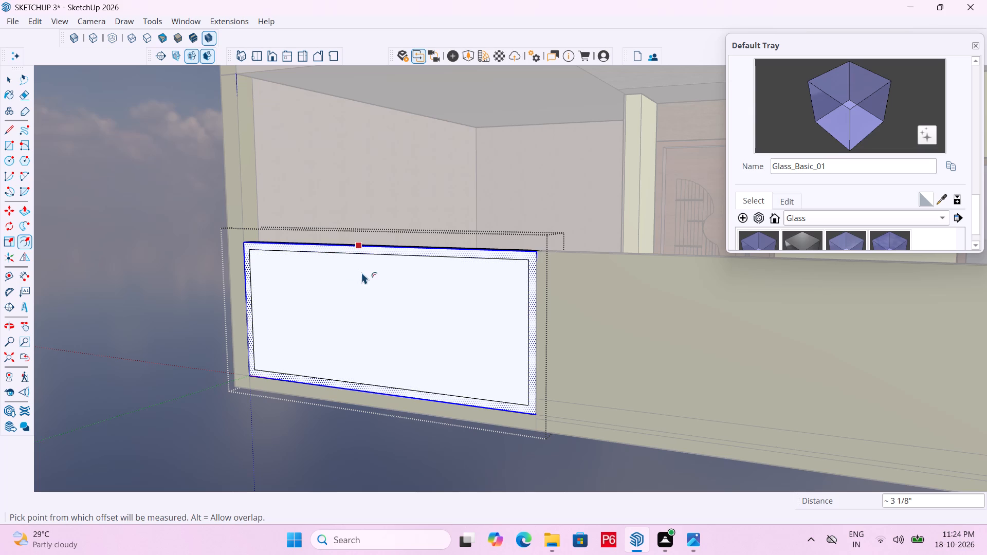
Draw a vertical line about 4' 5 13/16" long through the middle of the inner rectangle, from top edge to bottom edge.
{"action": "key", "text": "l"}
{"action": "left_click", "coordinate": [372, 255]}
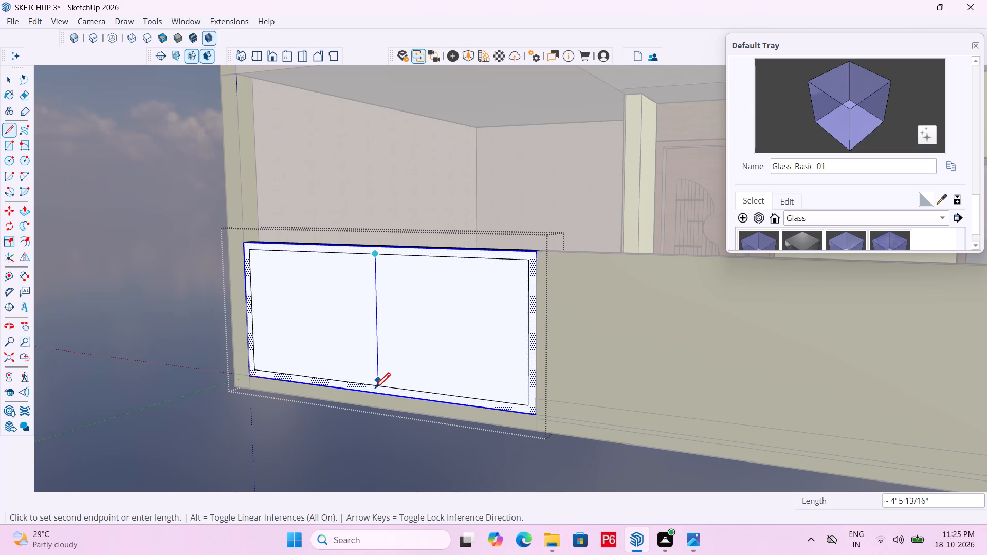
{"action": "left_click", "coordinate": [377, 384]}
{"action": "key", "text": "space"}
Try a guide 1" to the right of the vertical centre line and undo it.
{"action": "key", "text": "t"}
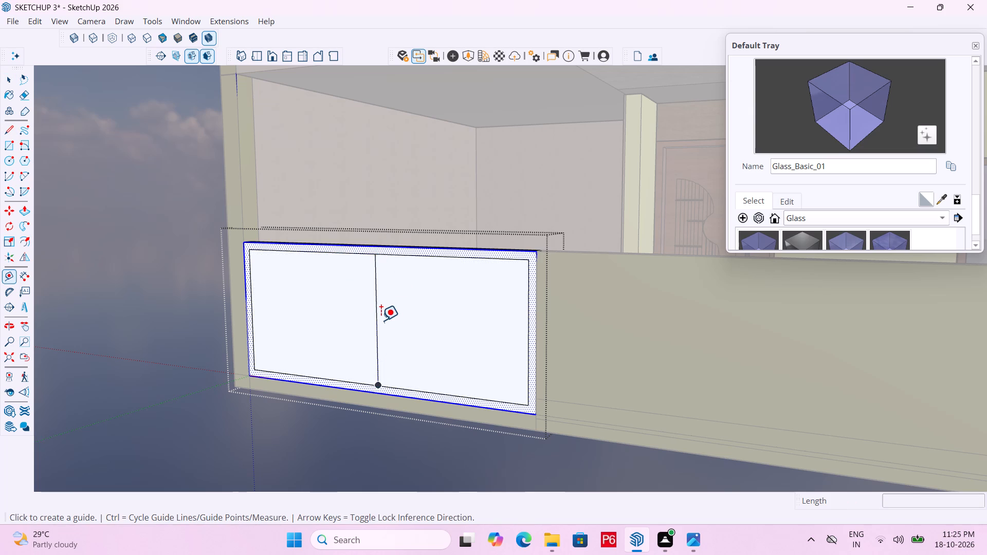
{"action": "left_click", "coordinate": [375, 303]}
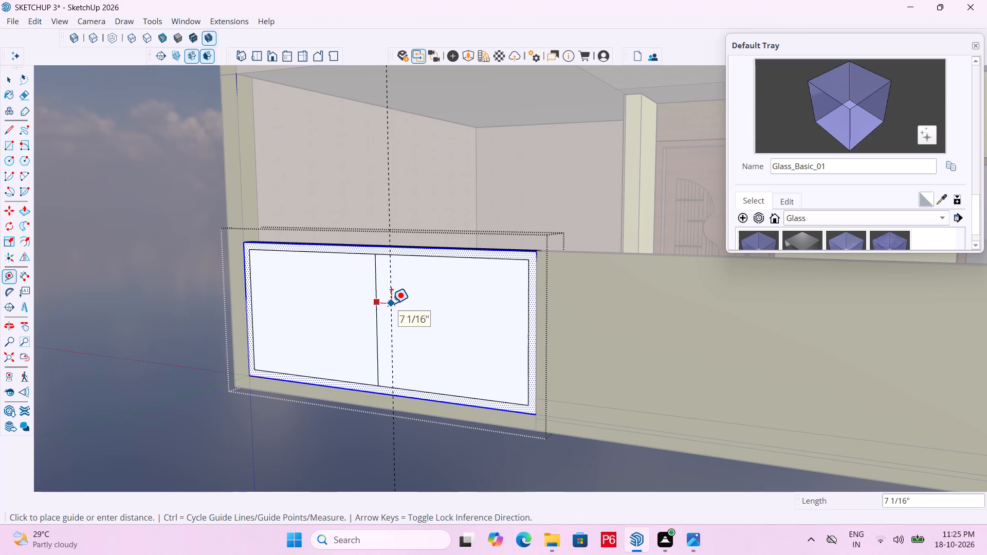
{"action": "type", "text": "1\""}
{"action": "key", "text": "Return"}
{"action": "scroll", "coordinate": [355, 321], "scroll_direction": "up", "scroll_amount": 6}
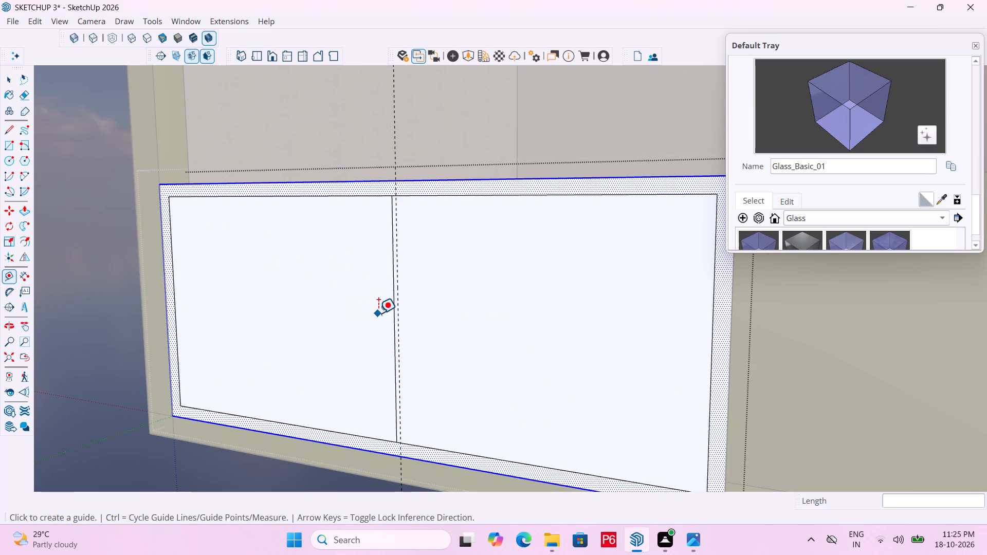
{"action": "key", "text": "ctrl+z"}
Place two vertical guides, one 2" to each side of the panel's centre line.
{"action": "left_click", "coordinate": [393, 319]}
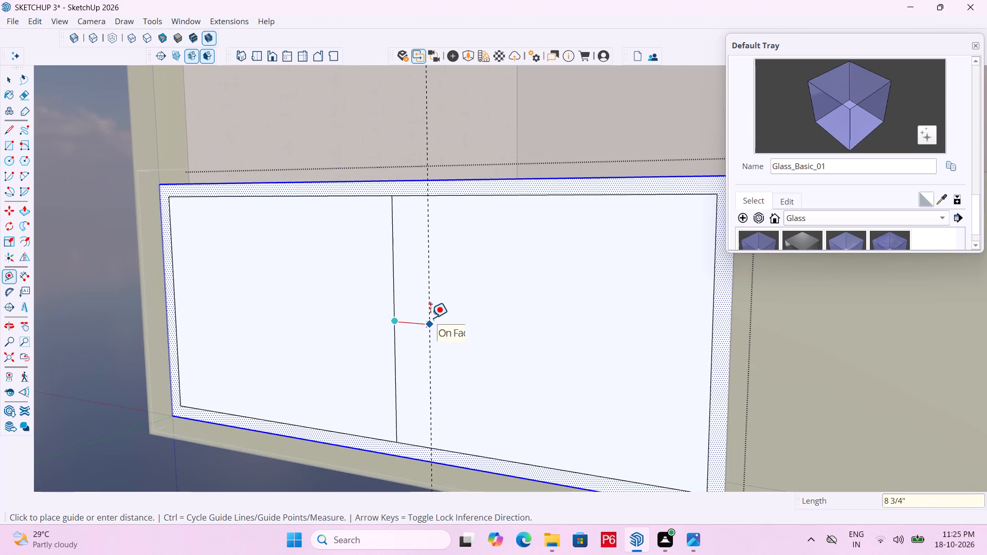
{"action": "key", "text": "1"}
{"action": "key", "text": "BackSpace"}
{"action": "type", "text": "2\""}
{"action": "key", "text": "Return"}
{"action": "scroll", "coordinate": [379, 326], "scroll_direction": "up", "scroll_amount": 4}
{"action": "left_click", "coordinate": [408, 317]}
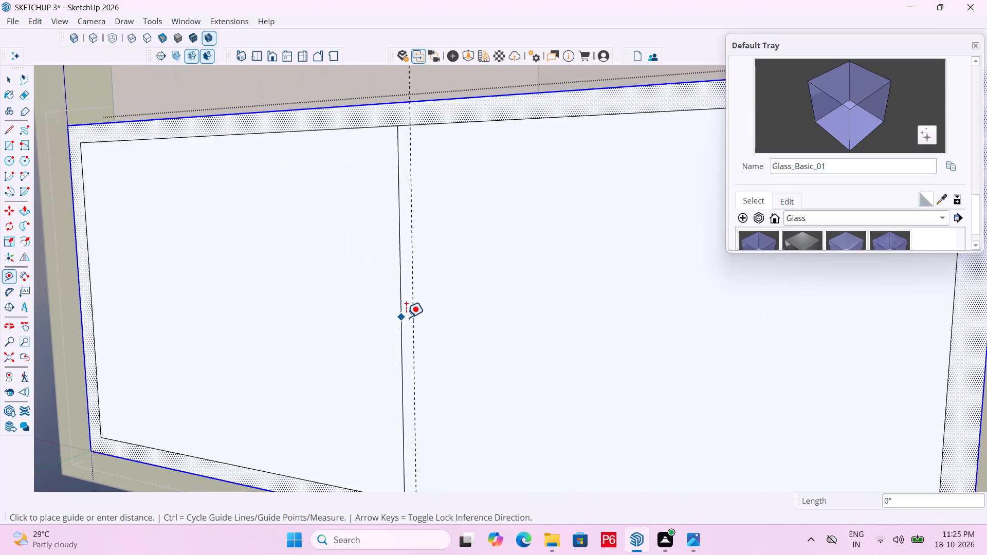
{"action": "key", "text": "space"}
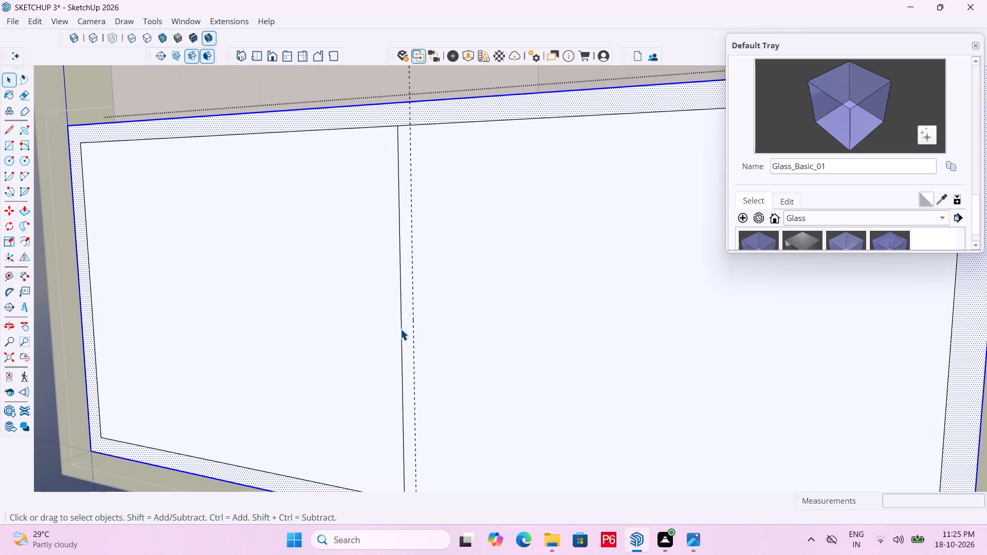
{"action": "key", "text": "t"}
{"action": "left_click", "coordinate": [398, 326]}
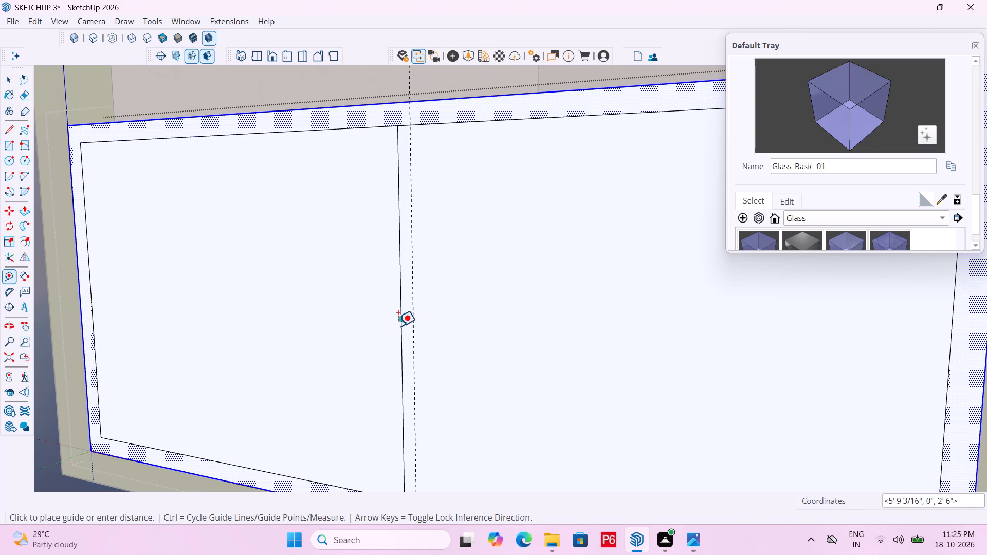
{"action": "key", "text": "1"}
{"action": "key", "text": "BackSpace"}
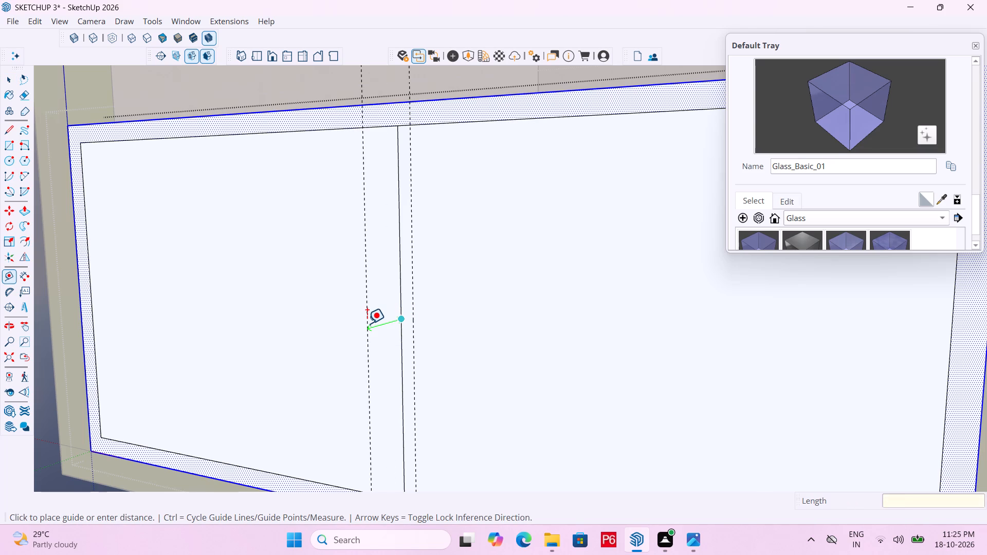
{"action": "key", "text": "2"}
{"action": "key", "text": "shift+quotedbl"}
{"action": "key", "text": "Return"}
Draw a 4" wide, about 4' 5 13/16" tall rectangle between the guides as the panel's central mullion.
{"action": "scroll", "coordinate": [399, 237], "scroll_direction": "down", "scroll_amount": 4}
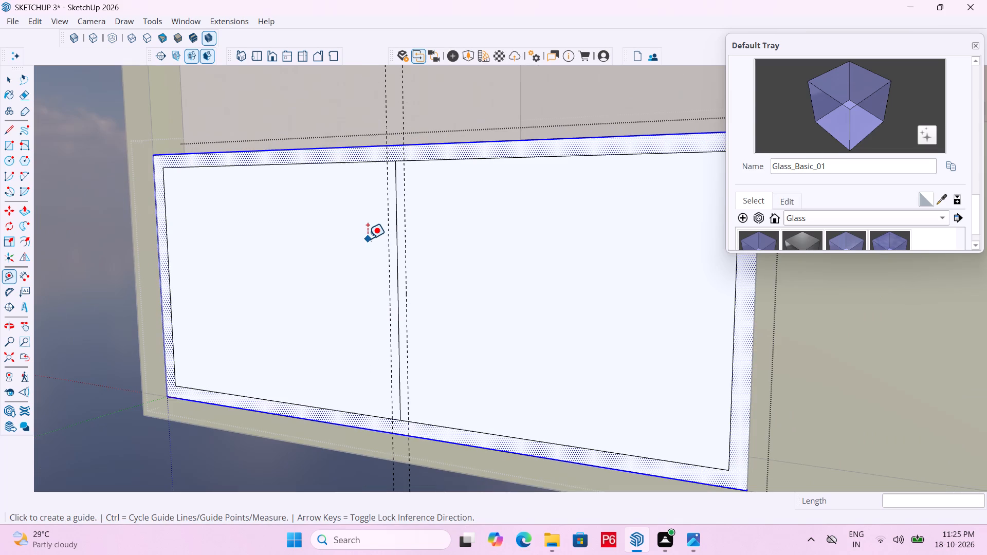
{"action": "key", "text": "r"}
{"action": "left_click", "coordinate": [385, 163]}
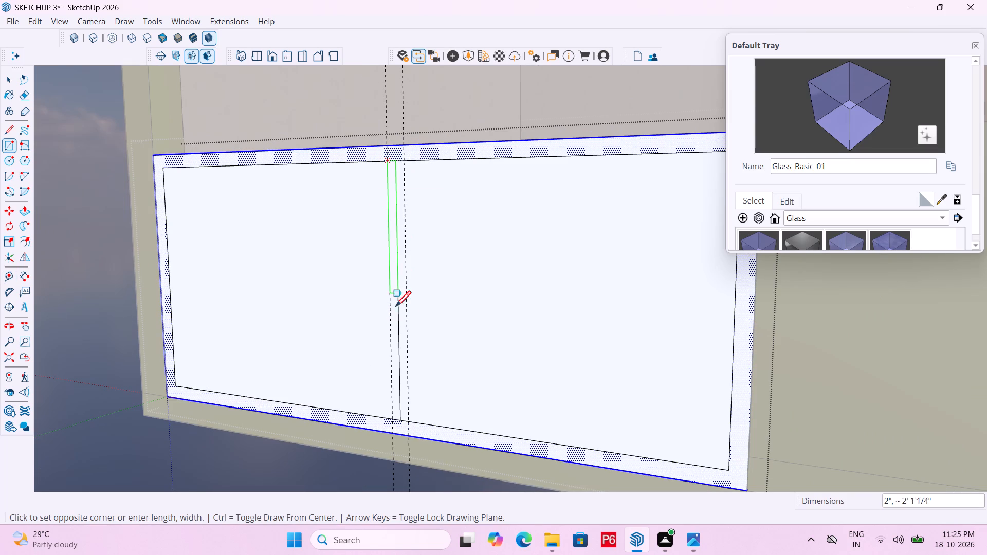
{"action": "left_click", "coordinate": [411, 422]}
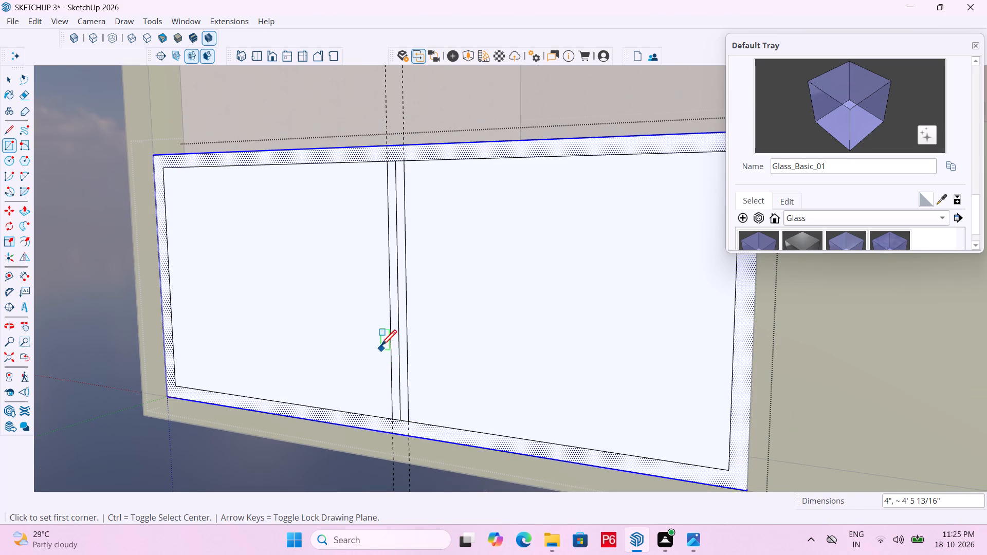
Erase the vertical centre line inside the mullion and the two guides beside it.
{"action": "key", "text": "e"}
{"action": "left_click", "coordinate": [401, 322]}
{"action": "double_click", "coordinate": [400, 314]}
{"action": "left_click", "coordinate": [398, 309]}
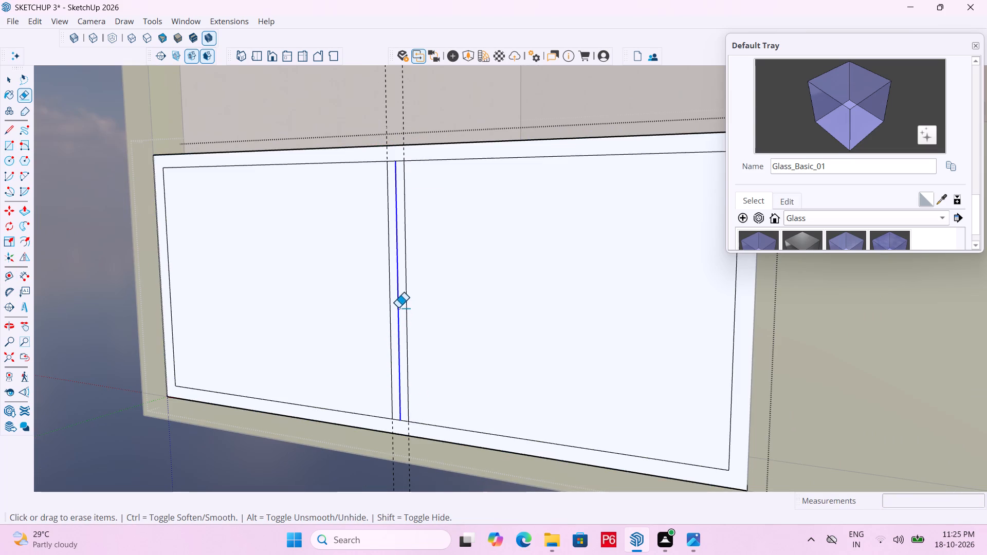
{"action": "scroll", "coordinate": [374, 233], "scroll_direction": "down", "scroll_amount": 3}
{"action": "left_click_drag", "start_coordinate": [363, 433], "coordinate": [437, 454]}
Erase the mullion's short top and bottom edges to merge it with the surrounding frame.
{"action": "scroll", "coordinate": [334, 404], "scroll_direction": "down", "scroll_amount": 2}
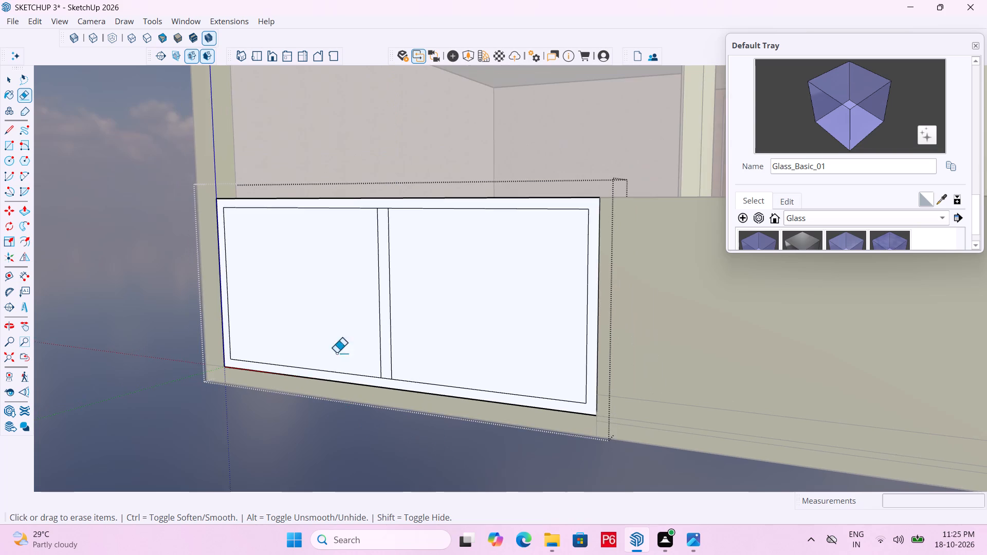
{"action": "scroll", "coordinate": [350, 245], "scroll_direction": "up", "scroll_amount": 5}
{"action": "left_click", "coordinate": [405, 184]}
{"action": "scroll", "coordinate": [387, 281], "scroll_direction": "down", "scroll_amount": 3}
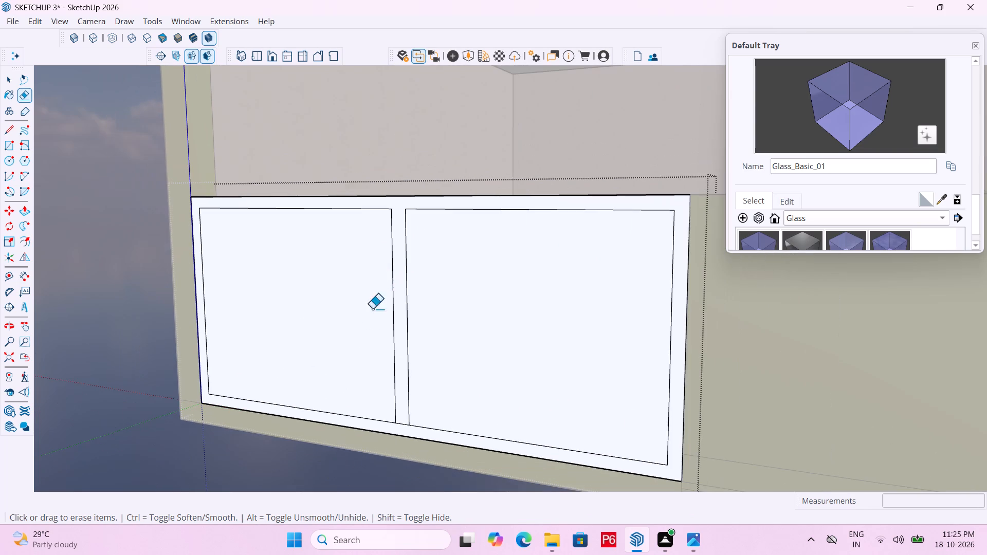
{"action": "scroll", "coordinate": [381, 391], "scroll_direction": "up", "scroll_amount": 5}
{"action": "left_click", "coordinate": [417, 445]}
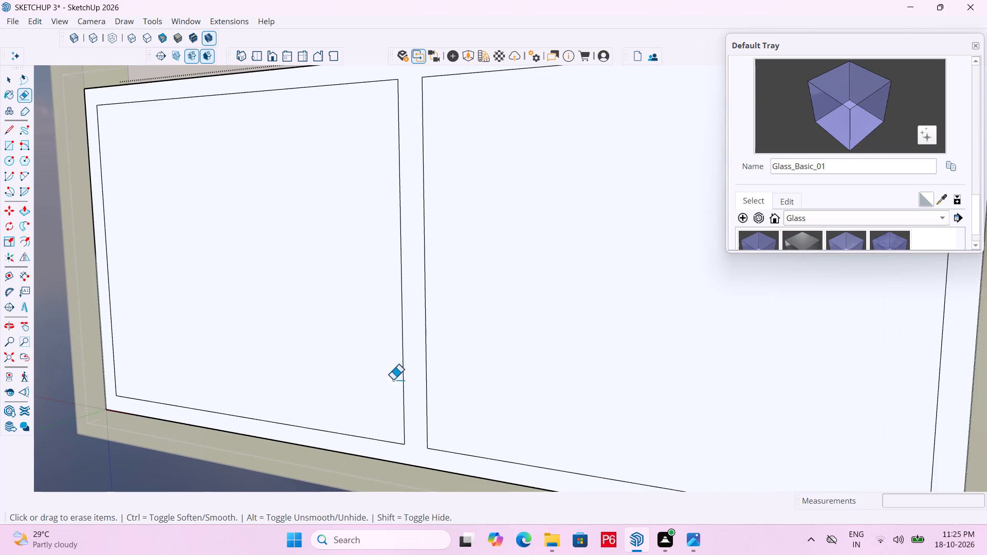
Draw a vertical line down the middle of the mullion from the panel's top outer edge to its bottom outer edge.
{"action": "scroll", "coordinate": [393, 390], "scroll_direction": "down", "scroll_amount": 3}
{"action": "key", "text": "l"}
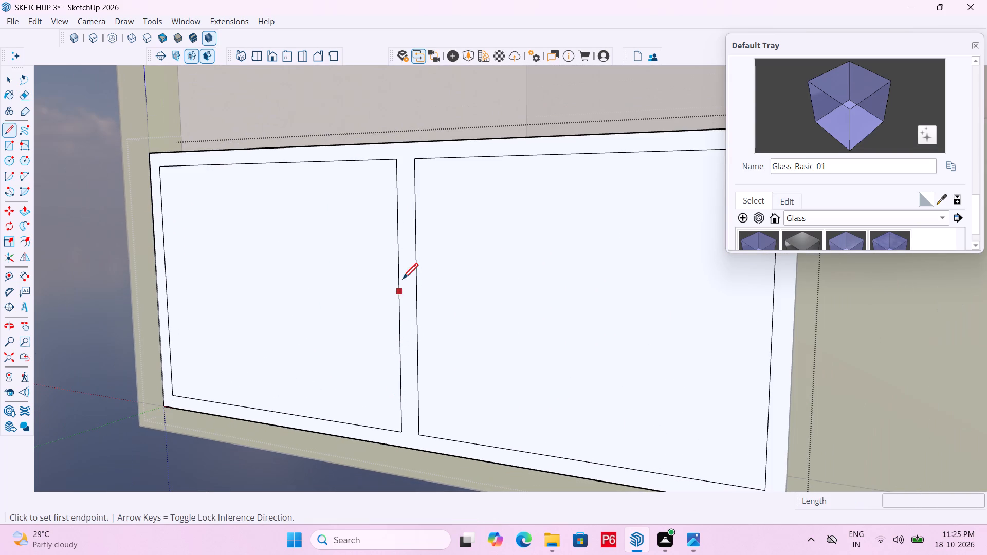
{"action": "left_click", "coordinate": [403, 143]}
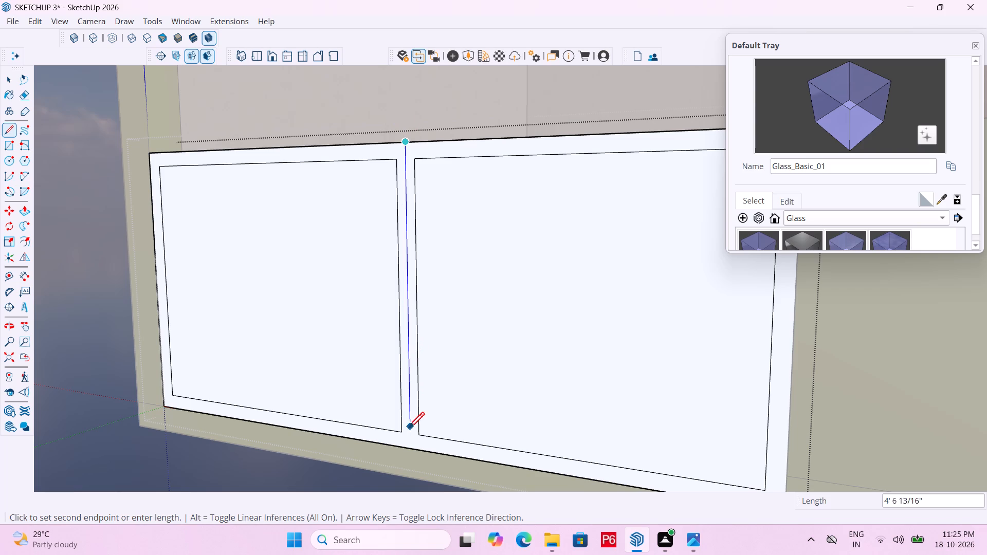
{"action": "left_click", "coordinate": [408, 449]}
{"action": "key", "text": "space"}
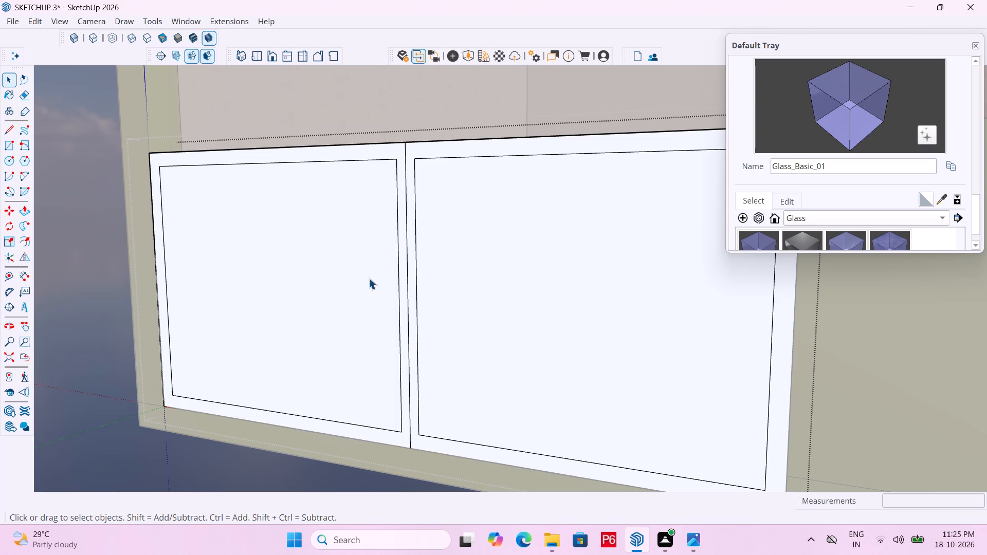
Draw two closely spaced horizontal lines, about 5' 4" long, across the left pane near its top.
{"action": "middle_click_drag", "start_coordinate": [381, 271], "coordinate": [368, 272]}
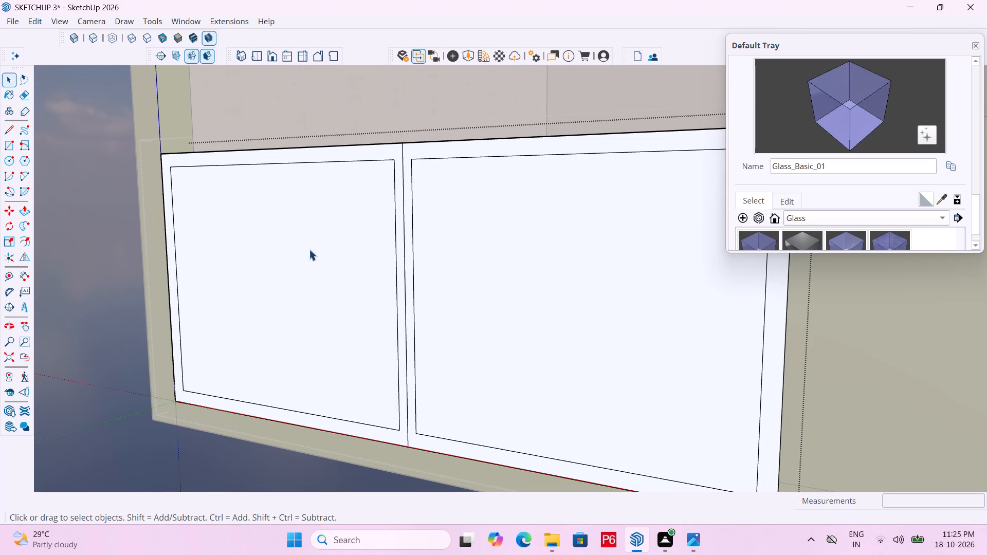
{"action": "key", "text": "l"}
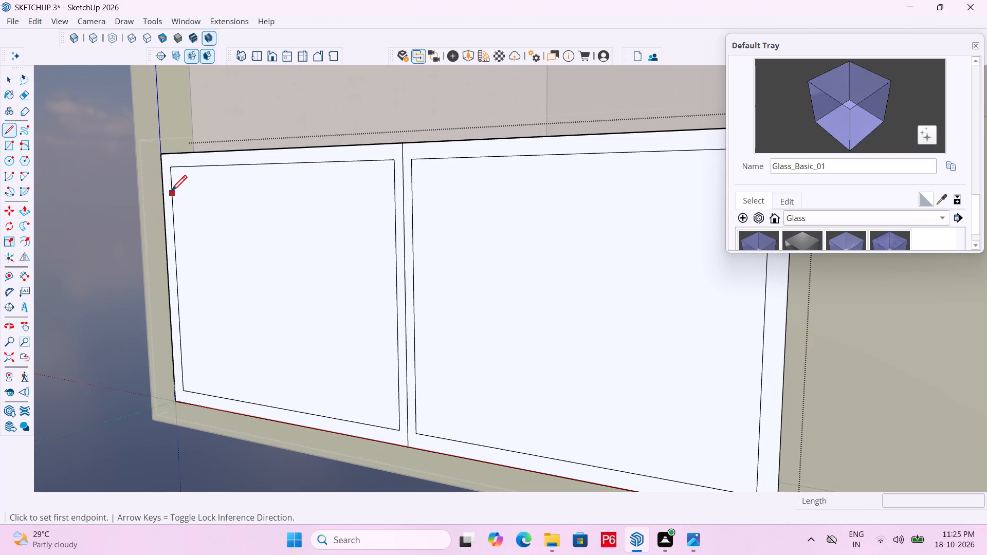
{"action": "left_click", "coordinate": [171, 193]}
{"action": "double_click", "coordinate": [392, 194]}
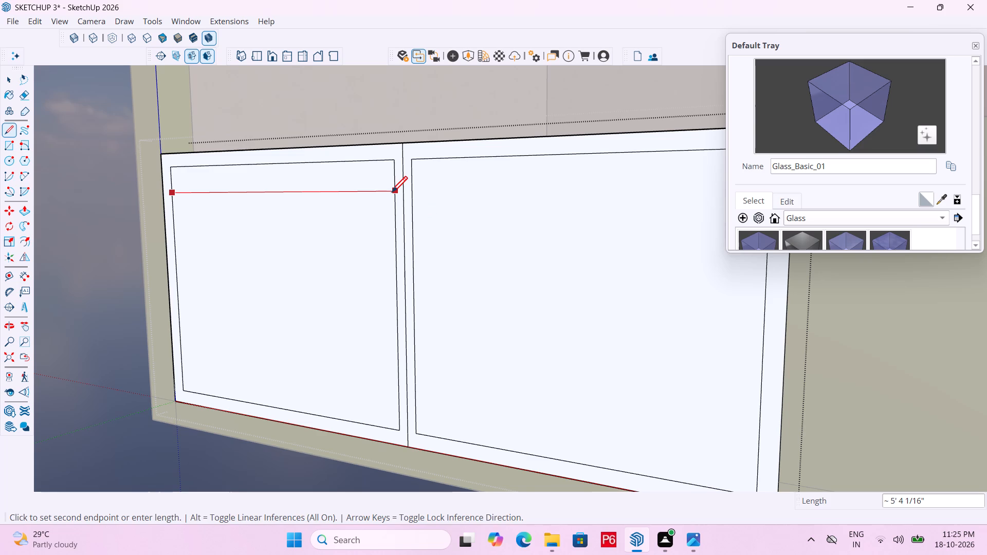
{"action": "left_click", "coordinate": [174, 203]}
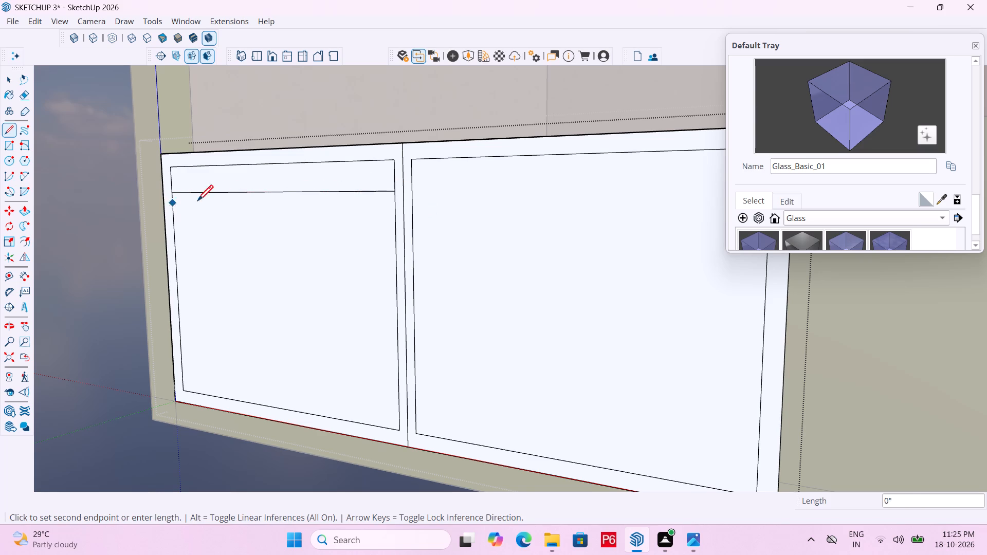
{"action": "left_click", "coordinate": [391, 206]}
{"action": "key", "text": "space"}
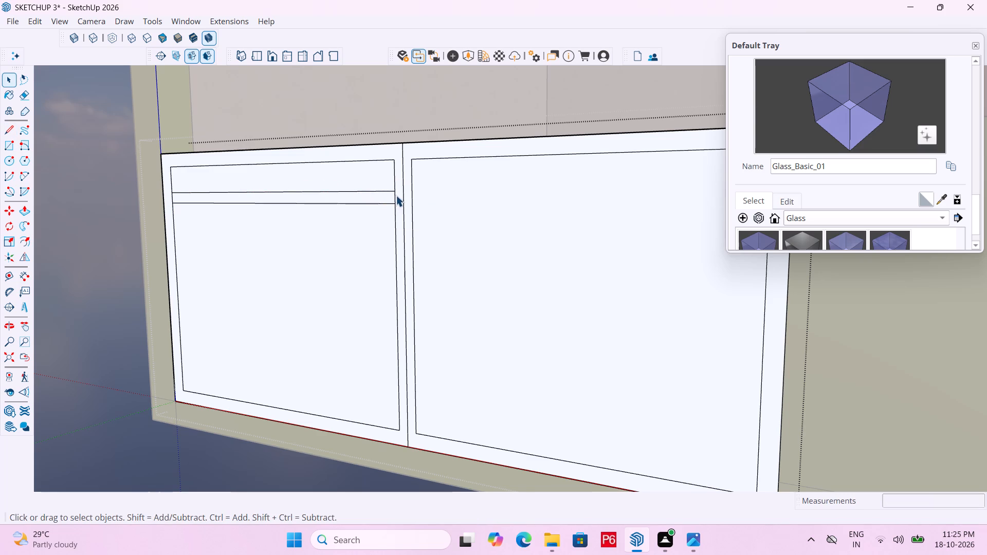
Copy the pair of horizontal lines in the left pane downward at 8" spacing, making five copies.
{"action": "left_click", "coordinate": [390, 191]}
{"action": "left_click", "coordinate": [391, 202], "text": "ctrl"}
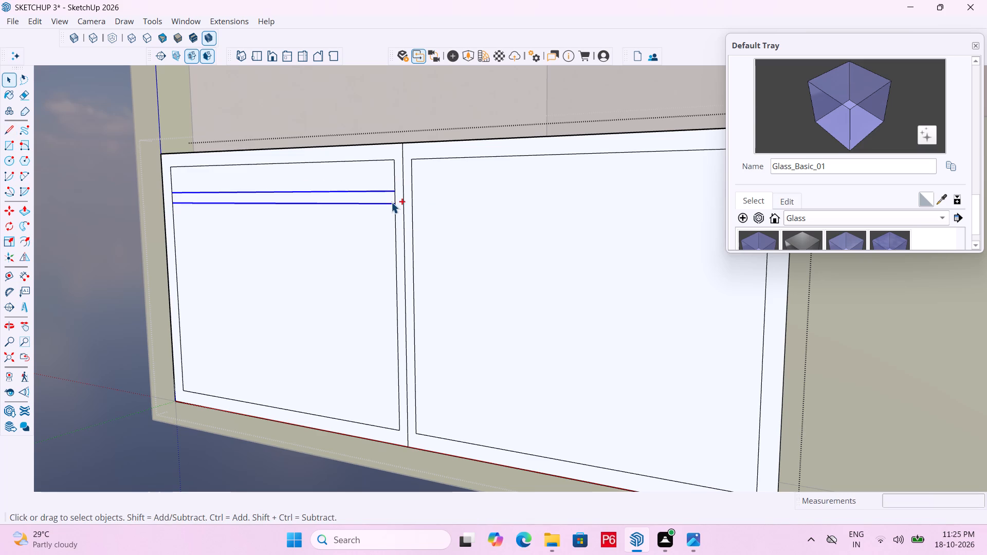
{"action": "key", "text": "m"}
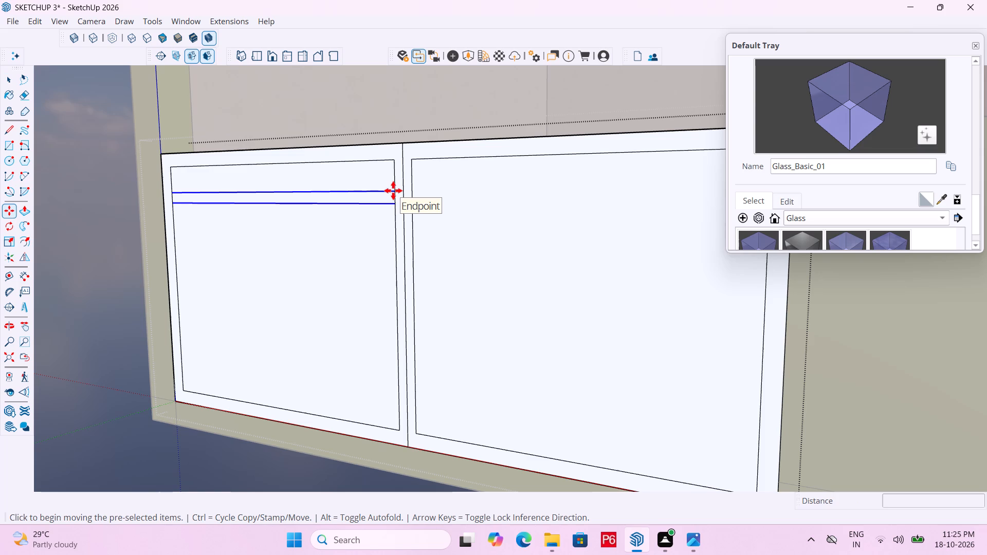
{"action": "left_click", "coordinate": [397, 191]}
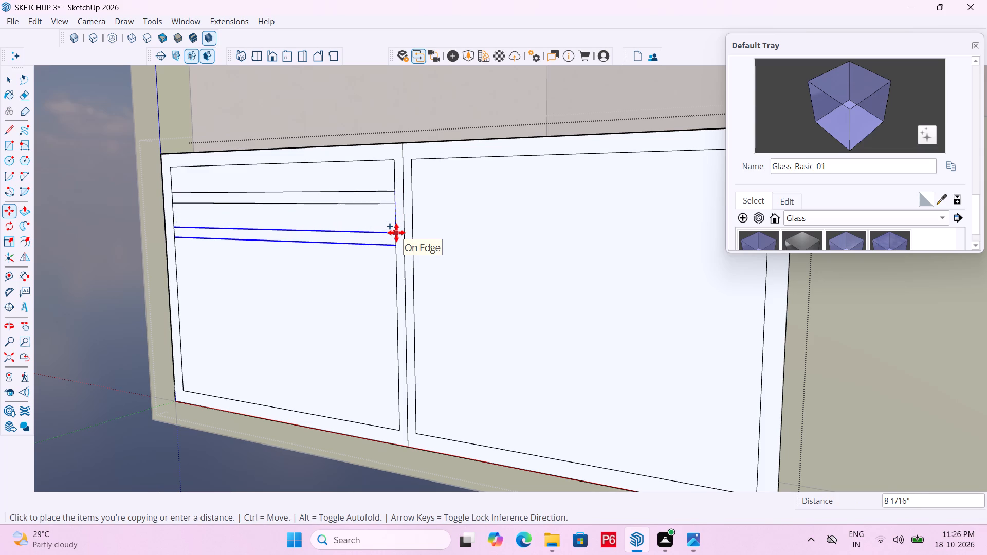
{"action": "type", "text": "8\""}
{"action": "key", "text": "Return"}
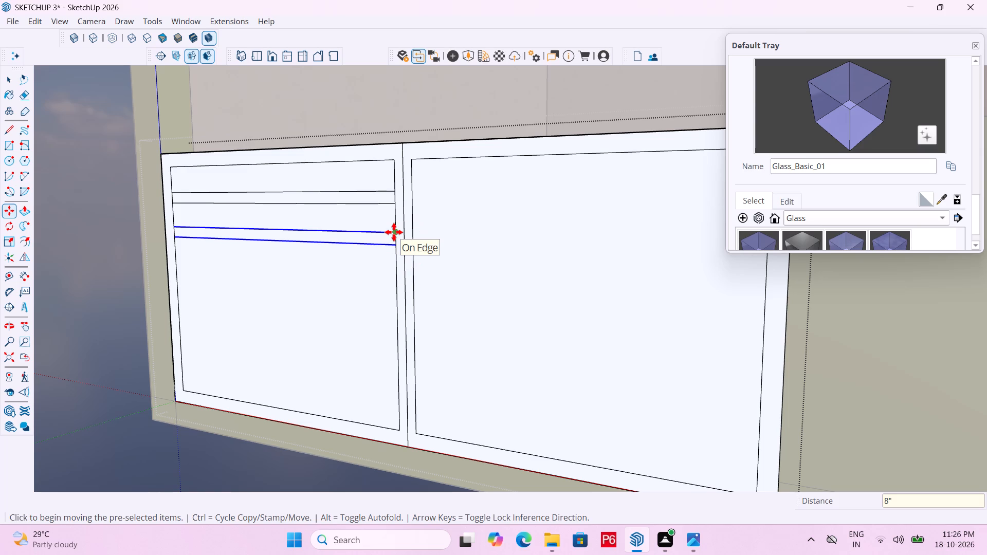
{"action": "type", "text": "*5"}
{"action": "key", "text": "Return"}
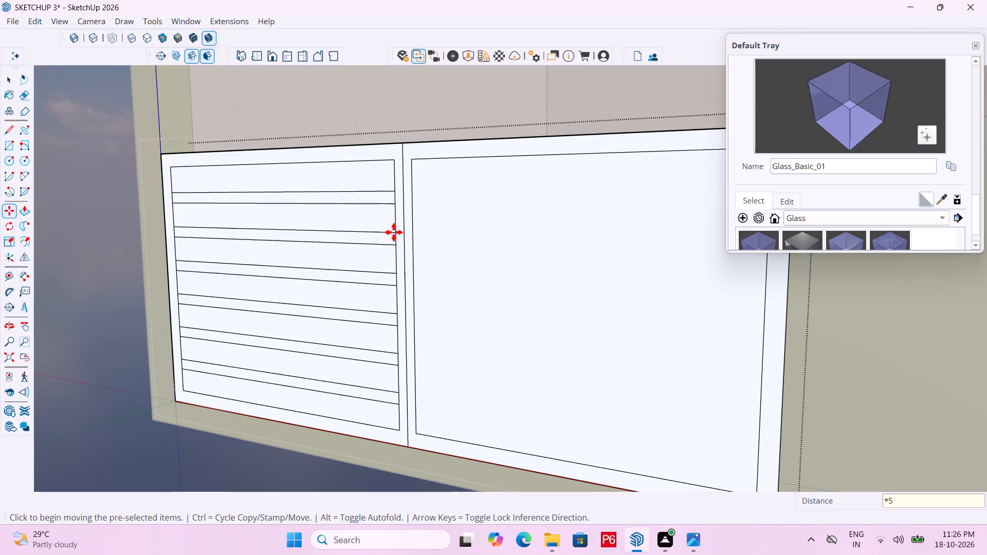
{"action": "key", "text": "space"}
{"action": "left_click", "coordinate": [92, 285]}
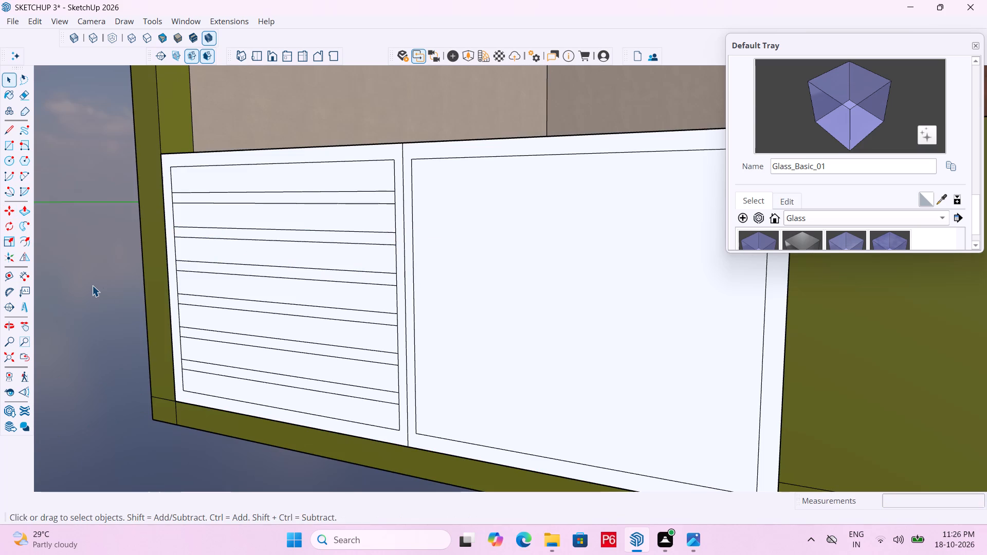
Save the model.
{"action": "key", "text": "ctrl+s"}
{"action": "key", "text": "ctrl+s"}
{"action": "key", "text": "ctrl+s"}
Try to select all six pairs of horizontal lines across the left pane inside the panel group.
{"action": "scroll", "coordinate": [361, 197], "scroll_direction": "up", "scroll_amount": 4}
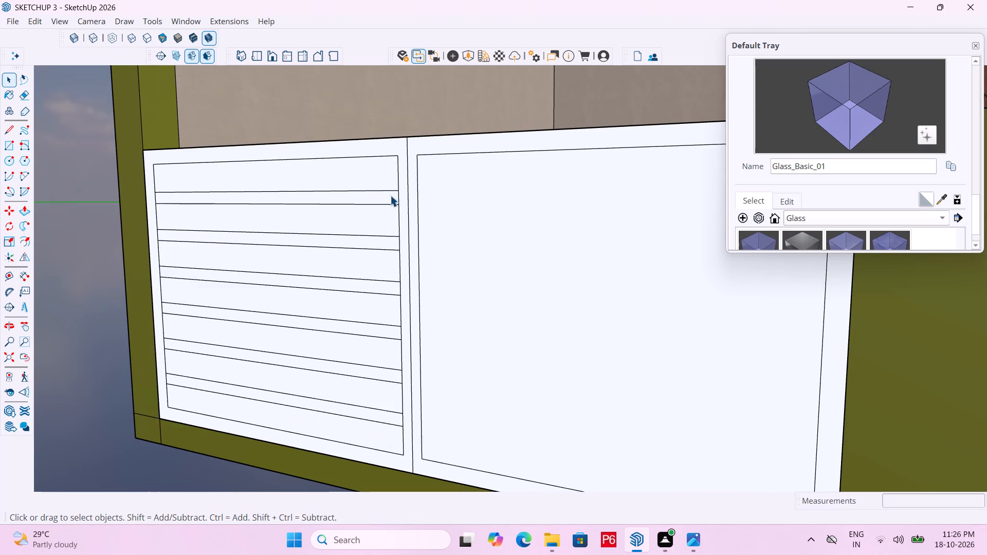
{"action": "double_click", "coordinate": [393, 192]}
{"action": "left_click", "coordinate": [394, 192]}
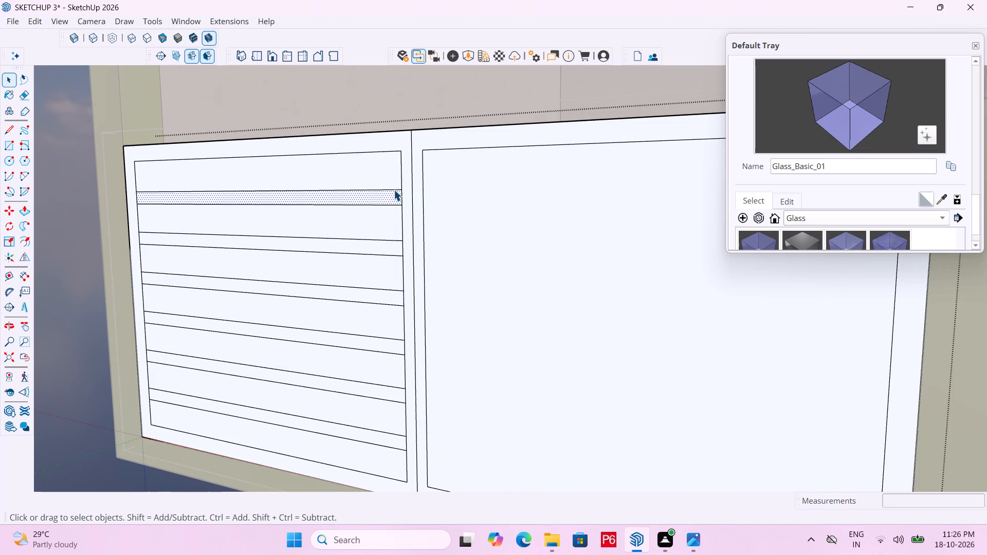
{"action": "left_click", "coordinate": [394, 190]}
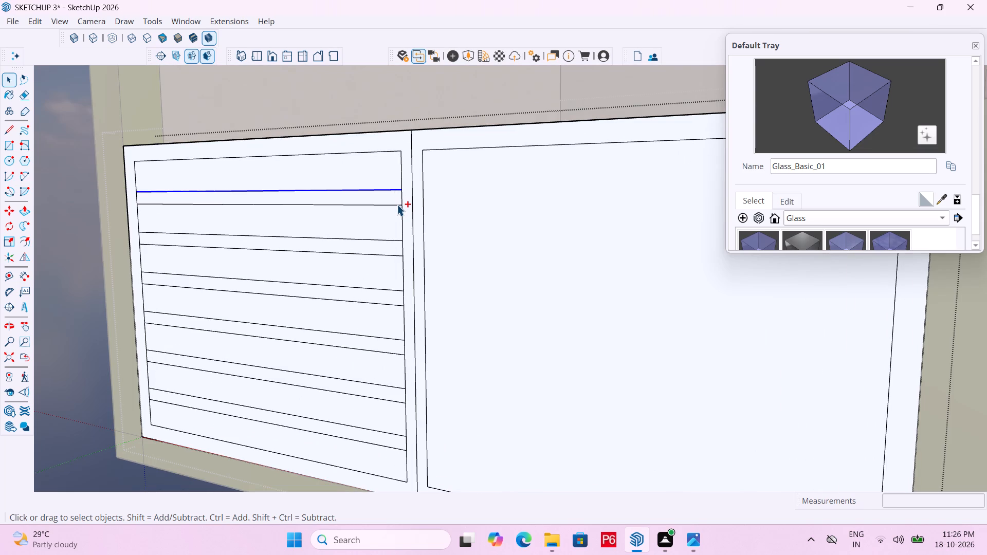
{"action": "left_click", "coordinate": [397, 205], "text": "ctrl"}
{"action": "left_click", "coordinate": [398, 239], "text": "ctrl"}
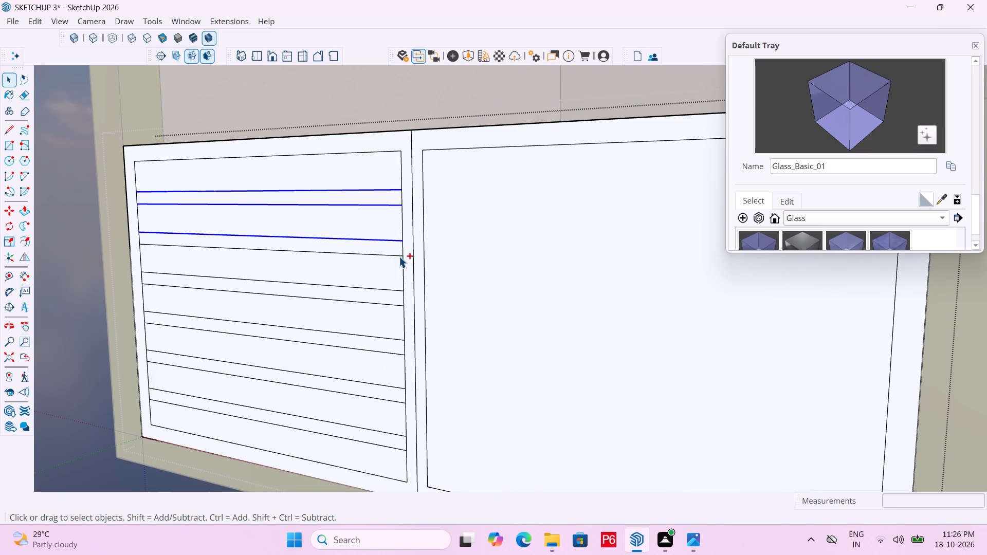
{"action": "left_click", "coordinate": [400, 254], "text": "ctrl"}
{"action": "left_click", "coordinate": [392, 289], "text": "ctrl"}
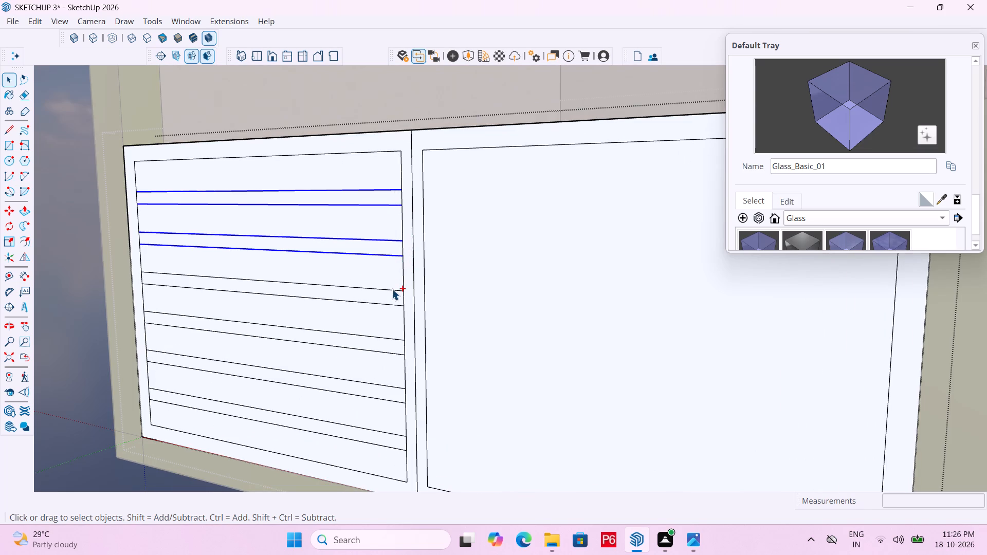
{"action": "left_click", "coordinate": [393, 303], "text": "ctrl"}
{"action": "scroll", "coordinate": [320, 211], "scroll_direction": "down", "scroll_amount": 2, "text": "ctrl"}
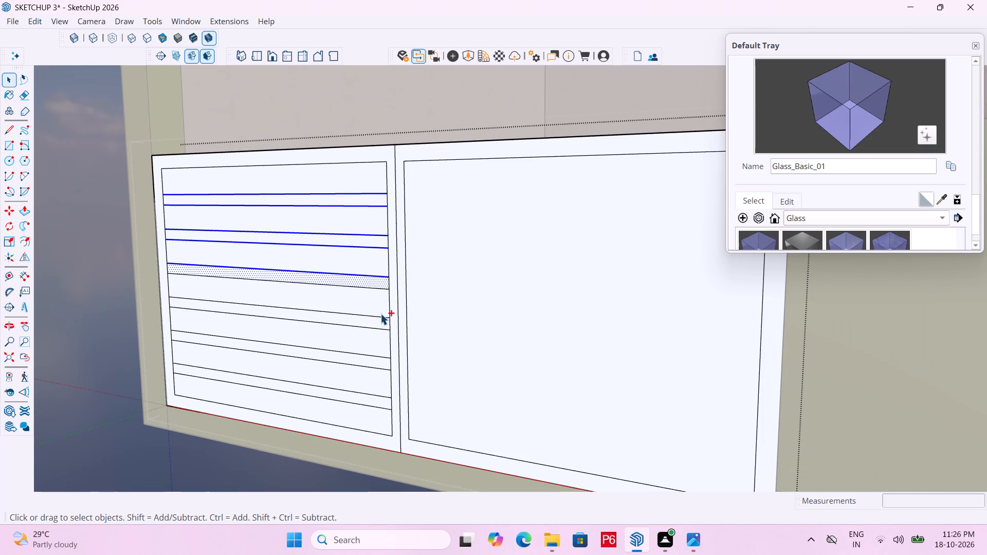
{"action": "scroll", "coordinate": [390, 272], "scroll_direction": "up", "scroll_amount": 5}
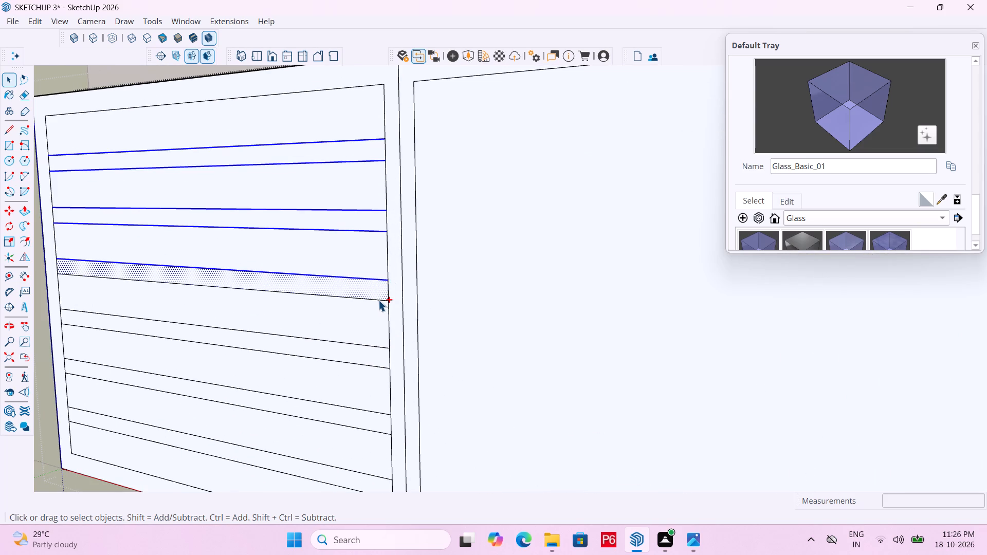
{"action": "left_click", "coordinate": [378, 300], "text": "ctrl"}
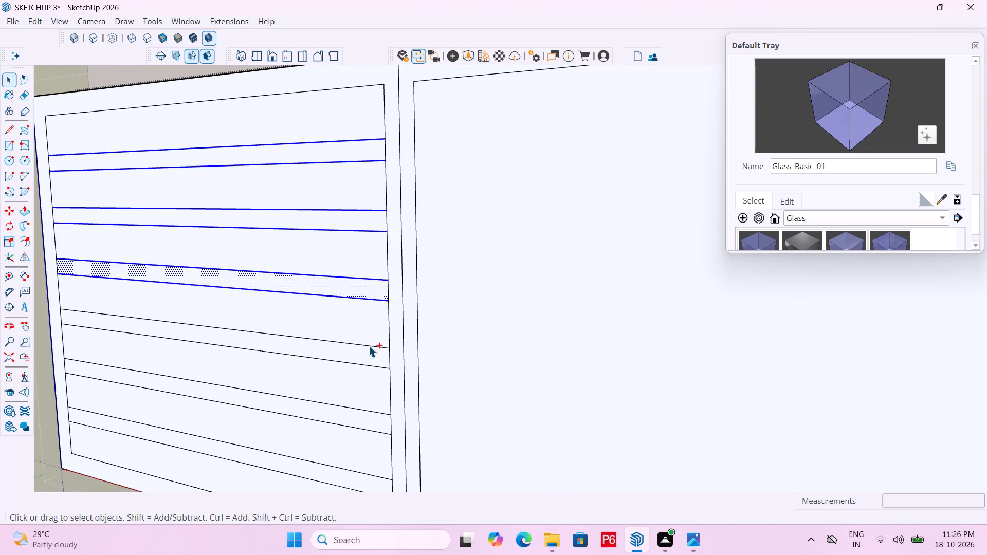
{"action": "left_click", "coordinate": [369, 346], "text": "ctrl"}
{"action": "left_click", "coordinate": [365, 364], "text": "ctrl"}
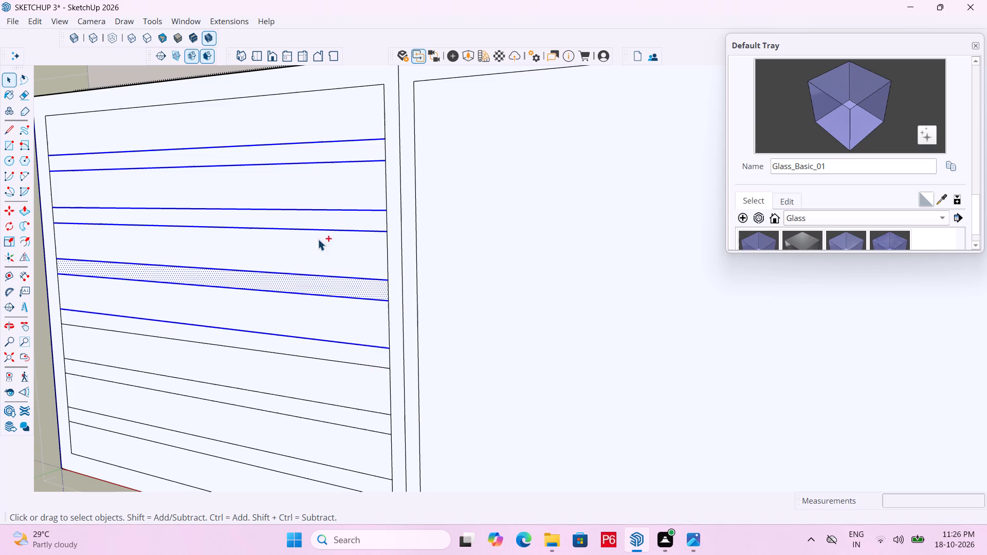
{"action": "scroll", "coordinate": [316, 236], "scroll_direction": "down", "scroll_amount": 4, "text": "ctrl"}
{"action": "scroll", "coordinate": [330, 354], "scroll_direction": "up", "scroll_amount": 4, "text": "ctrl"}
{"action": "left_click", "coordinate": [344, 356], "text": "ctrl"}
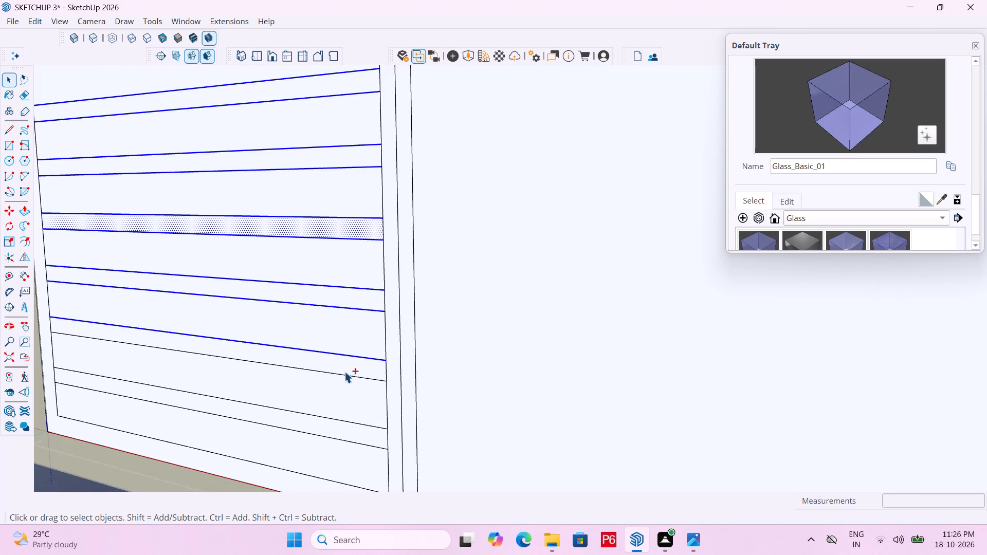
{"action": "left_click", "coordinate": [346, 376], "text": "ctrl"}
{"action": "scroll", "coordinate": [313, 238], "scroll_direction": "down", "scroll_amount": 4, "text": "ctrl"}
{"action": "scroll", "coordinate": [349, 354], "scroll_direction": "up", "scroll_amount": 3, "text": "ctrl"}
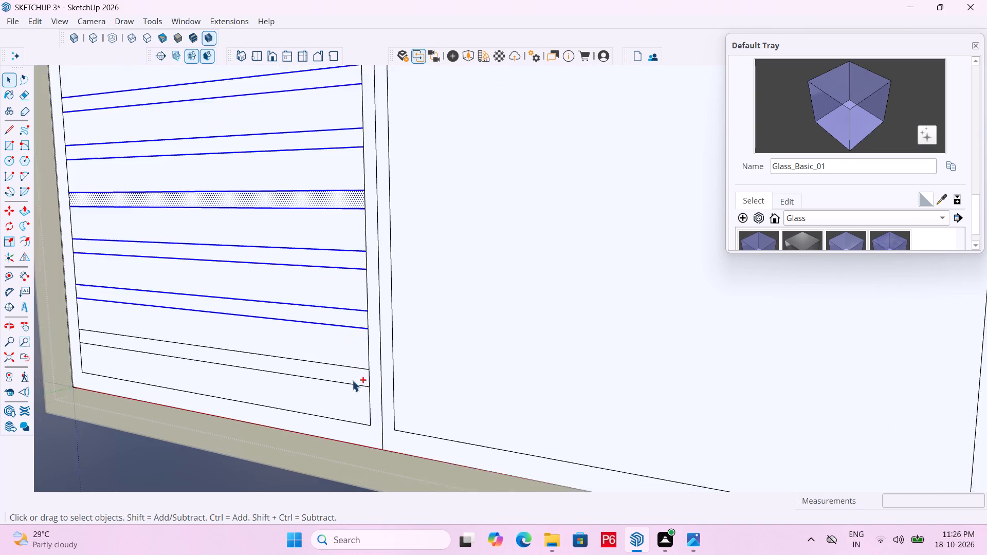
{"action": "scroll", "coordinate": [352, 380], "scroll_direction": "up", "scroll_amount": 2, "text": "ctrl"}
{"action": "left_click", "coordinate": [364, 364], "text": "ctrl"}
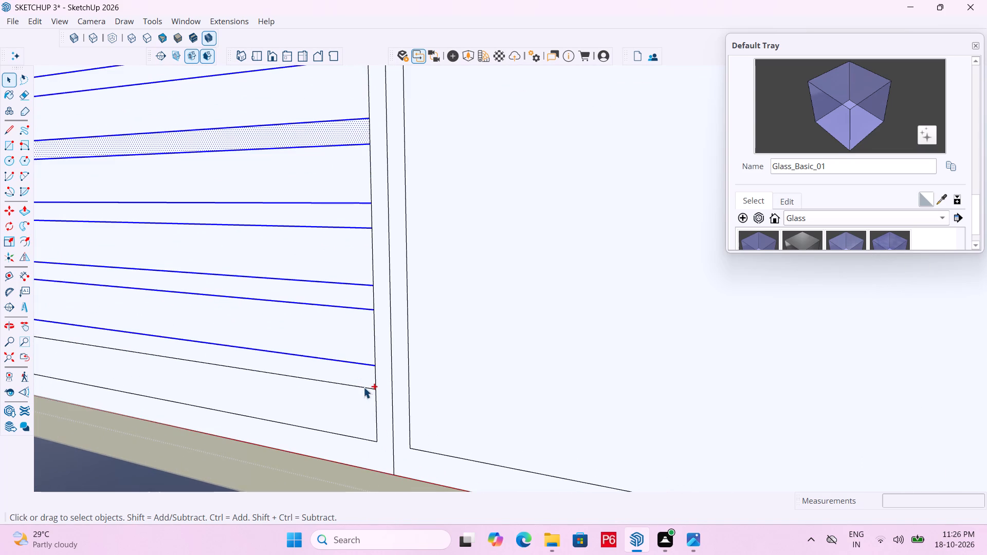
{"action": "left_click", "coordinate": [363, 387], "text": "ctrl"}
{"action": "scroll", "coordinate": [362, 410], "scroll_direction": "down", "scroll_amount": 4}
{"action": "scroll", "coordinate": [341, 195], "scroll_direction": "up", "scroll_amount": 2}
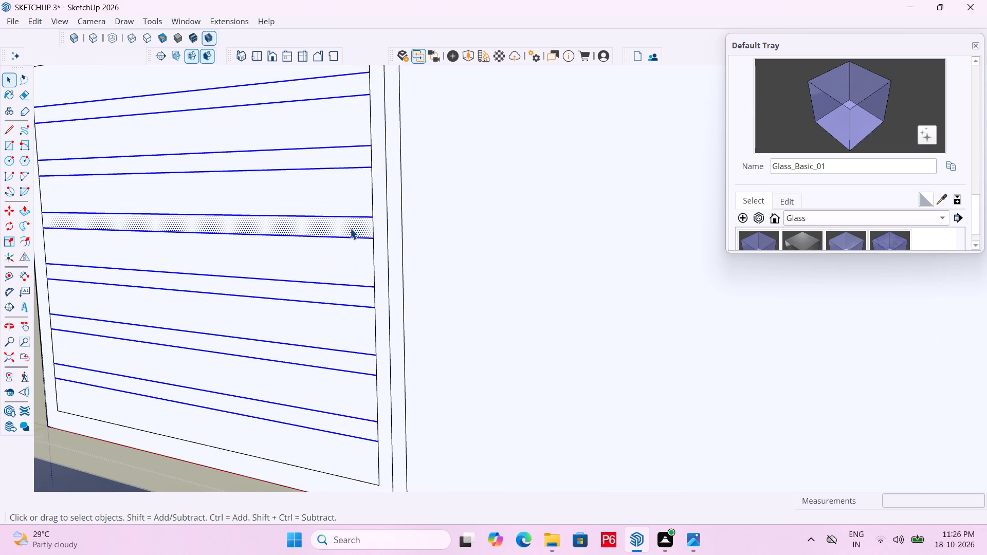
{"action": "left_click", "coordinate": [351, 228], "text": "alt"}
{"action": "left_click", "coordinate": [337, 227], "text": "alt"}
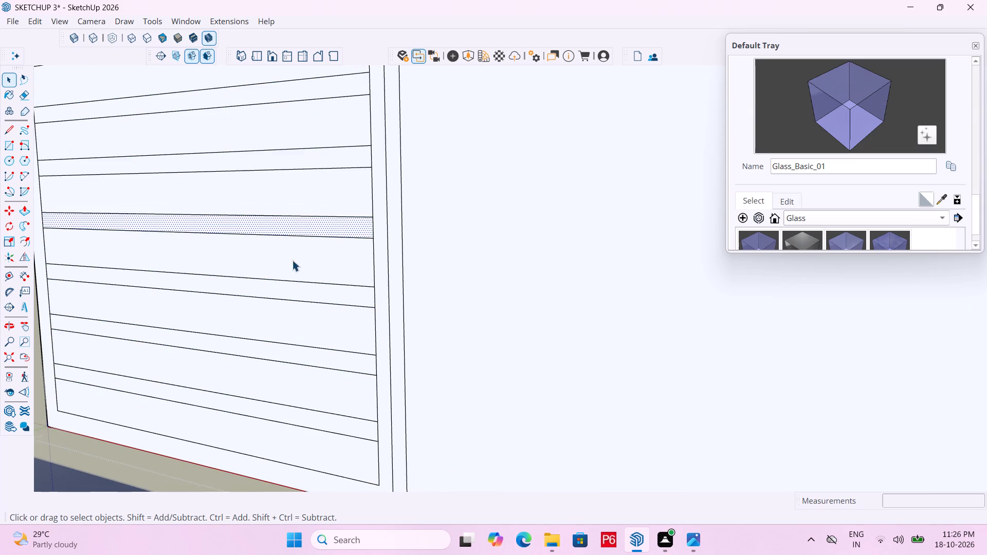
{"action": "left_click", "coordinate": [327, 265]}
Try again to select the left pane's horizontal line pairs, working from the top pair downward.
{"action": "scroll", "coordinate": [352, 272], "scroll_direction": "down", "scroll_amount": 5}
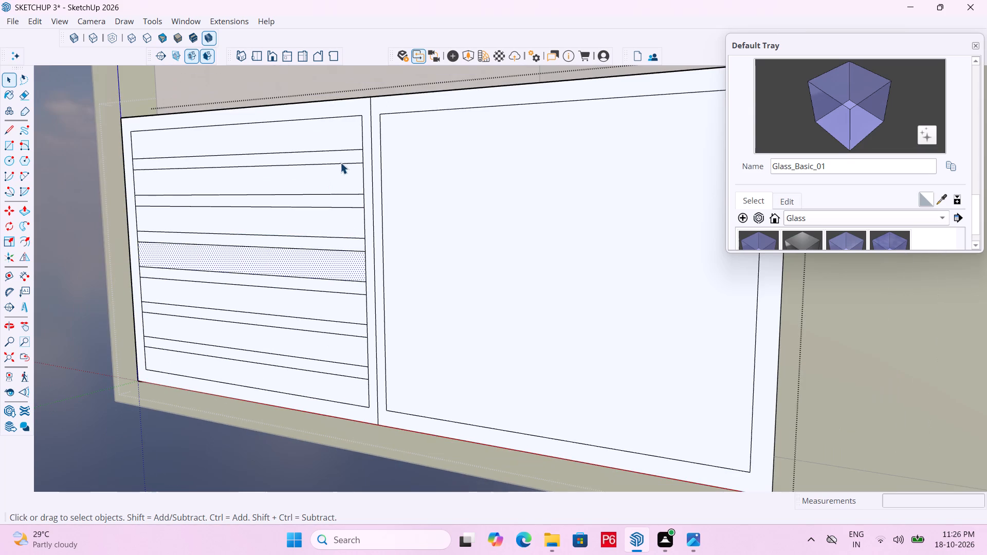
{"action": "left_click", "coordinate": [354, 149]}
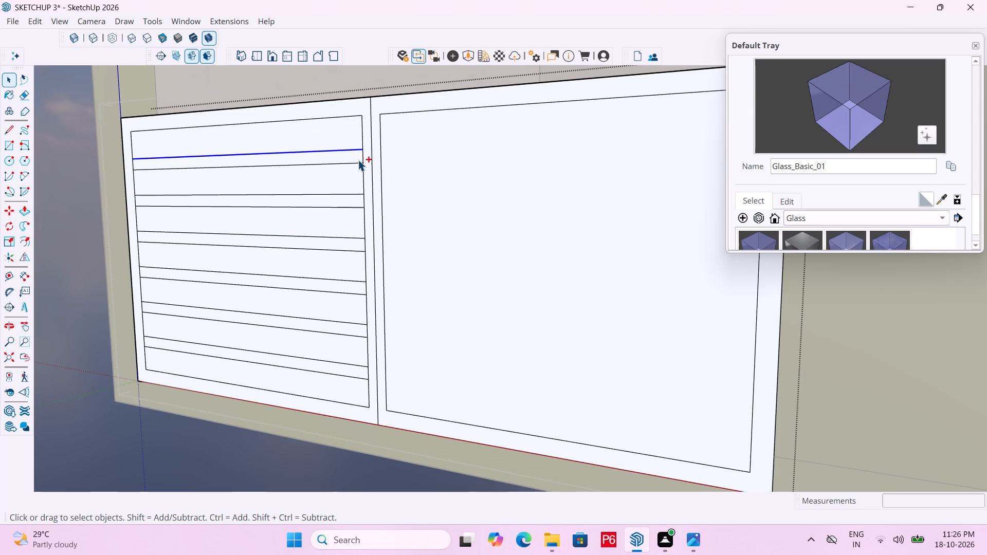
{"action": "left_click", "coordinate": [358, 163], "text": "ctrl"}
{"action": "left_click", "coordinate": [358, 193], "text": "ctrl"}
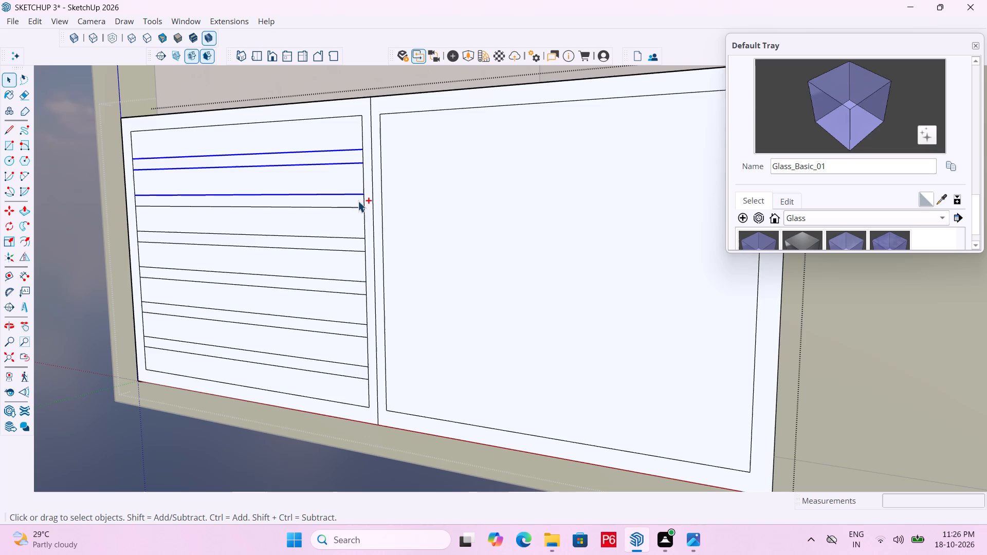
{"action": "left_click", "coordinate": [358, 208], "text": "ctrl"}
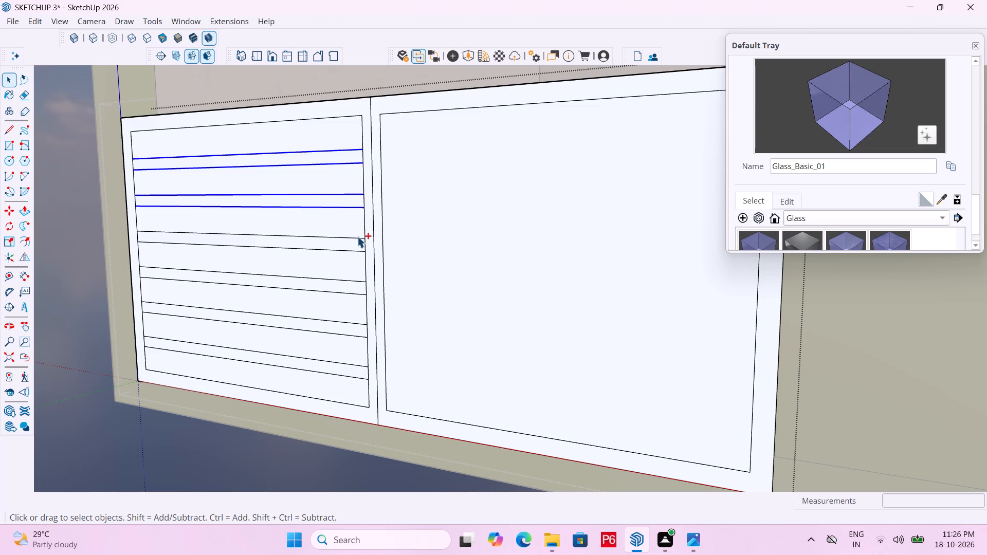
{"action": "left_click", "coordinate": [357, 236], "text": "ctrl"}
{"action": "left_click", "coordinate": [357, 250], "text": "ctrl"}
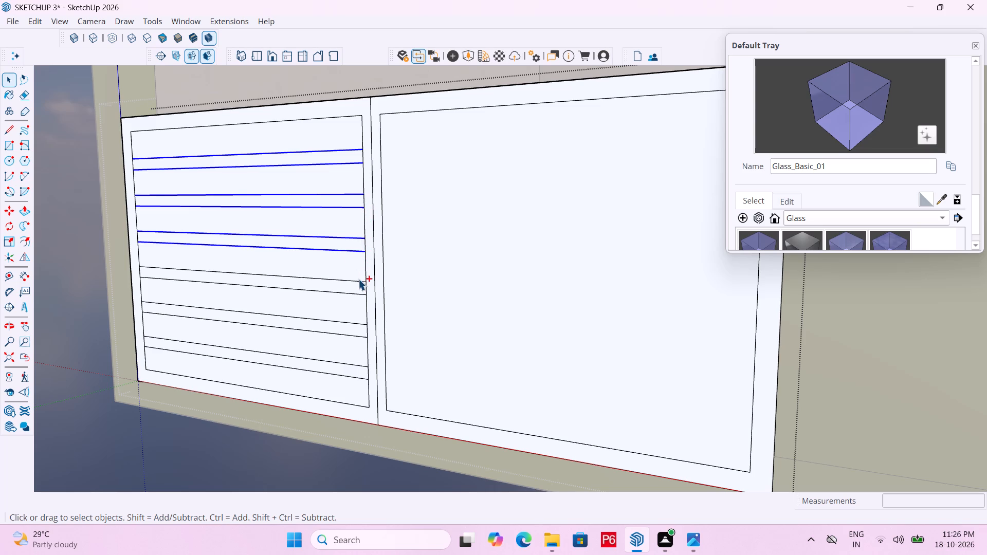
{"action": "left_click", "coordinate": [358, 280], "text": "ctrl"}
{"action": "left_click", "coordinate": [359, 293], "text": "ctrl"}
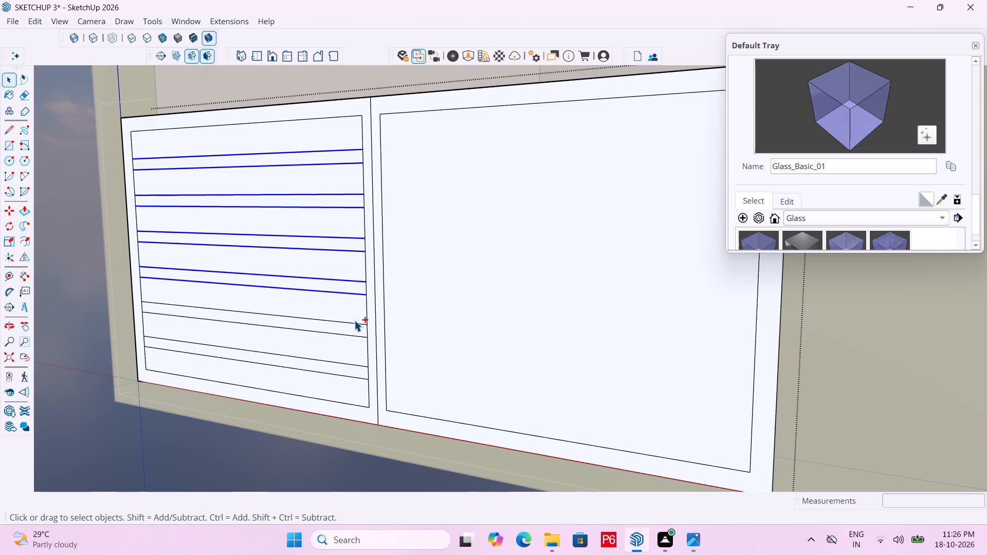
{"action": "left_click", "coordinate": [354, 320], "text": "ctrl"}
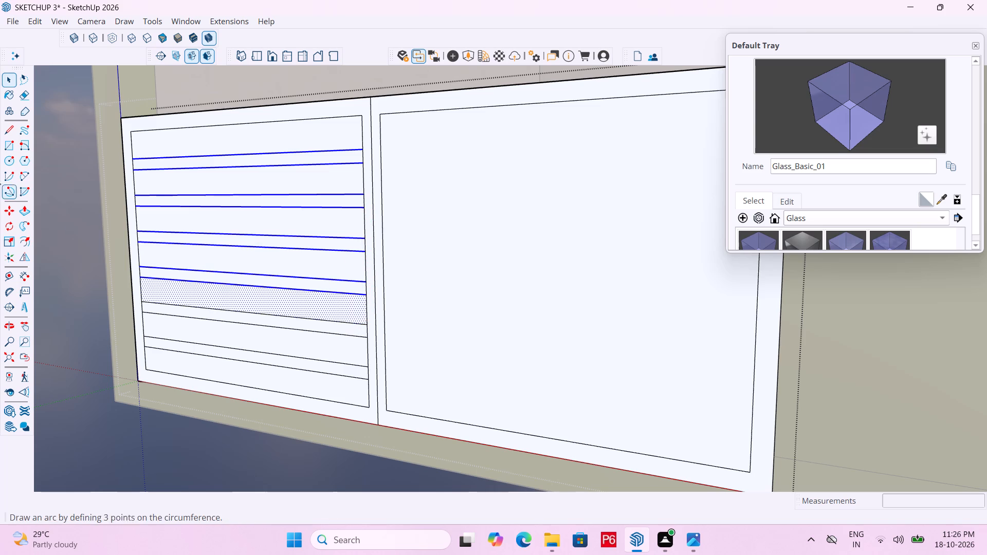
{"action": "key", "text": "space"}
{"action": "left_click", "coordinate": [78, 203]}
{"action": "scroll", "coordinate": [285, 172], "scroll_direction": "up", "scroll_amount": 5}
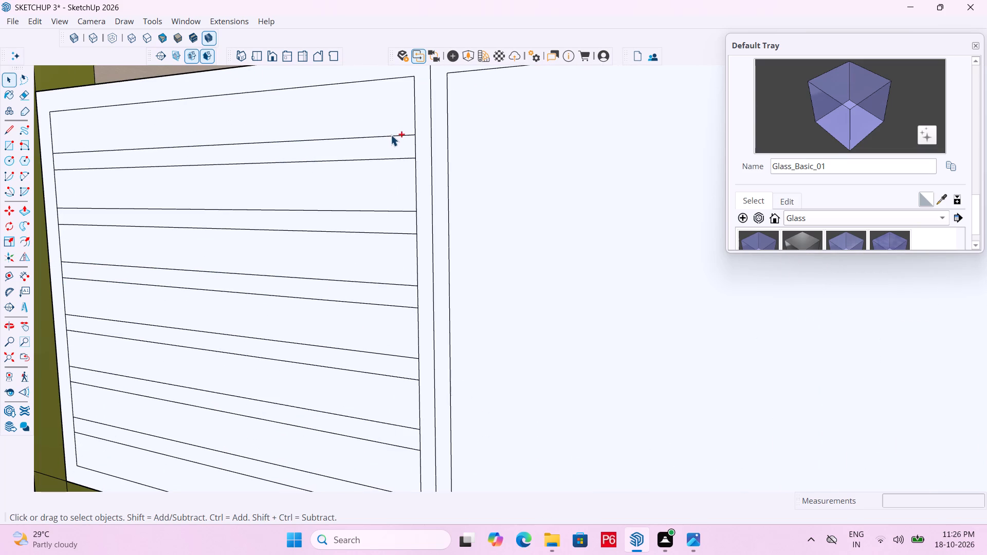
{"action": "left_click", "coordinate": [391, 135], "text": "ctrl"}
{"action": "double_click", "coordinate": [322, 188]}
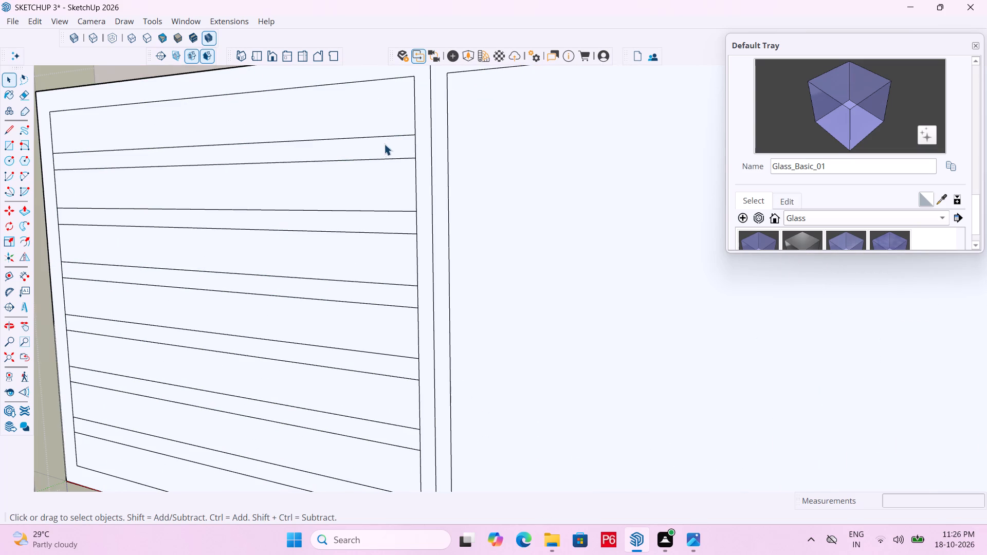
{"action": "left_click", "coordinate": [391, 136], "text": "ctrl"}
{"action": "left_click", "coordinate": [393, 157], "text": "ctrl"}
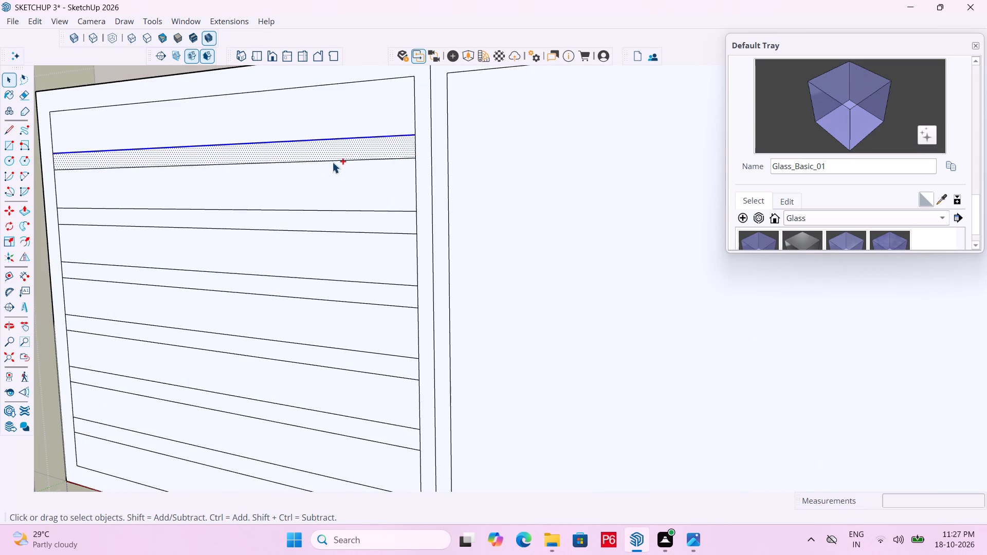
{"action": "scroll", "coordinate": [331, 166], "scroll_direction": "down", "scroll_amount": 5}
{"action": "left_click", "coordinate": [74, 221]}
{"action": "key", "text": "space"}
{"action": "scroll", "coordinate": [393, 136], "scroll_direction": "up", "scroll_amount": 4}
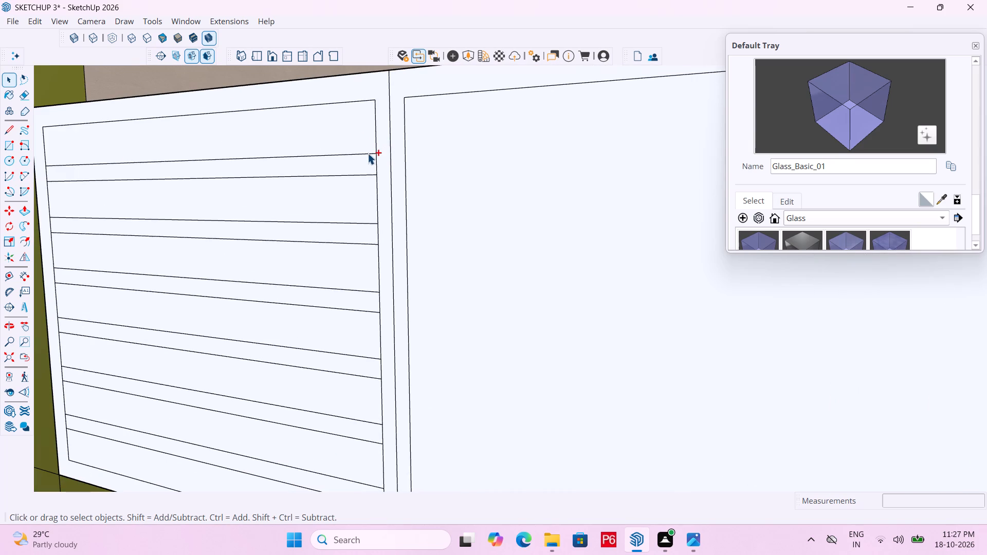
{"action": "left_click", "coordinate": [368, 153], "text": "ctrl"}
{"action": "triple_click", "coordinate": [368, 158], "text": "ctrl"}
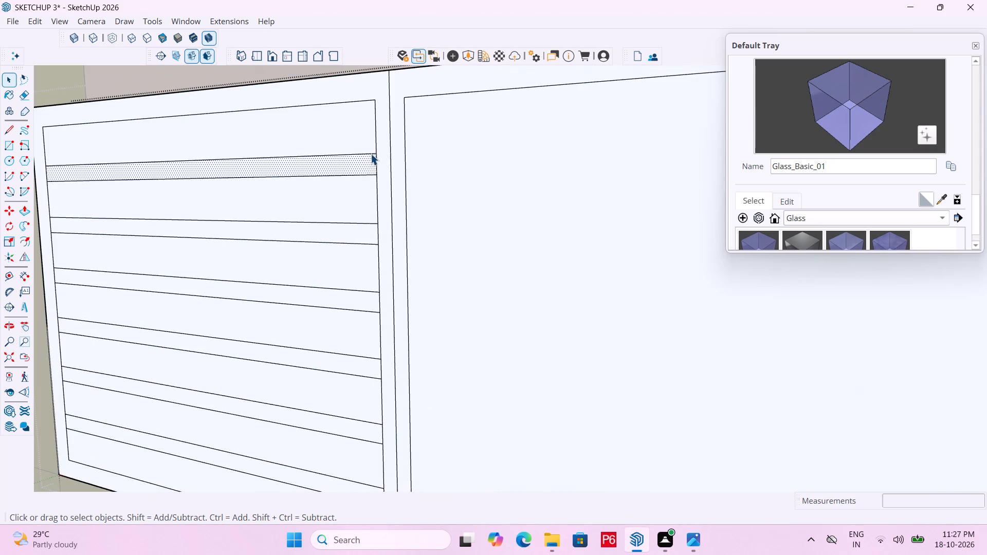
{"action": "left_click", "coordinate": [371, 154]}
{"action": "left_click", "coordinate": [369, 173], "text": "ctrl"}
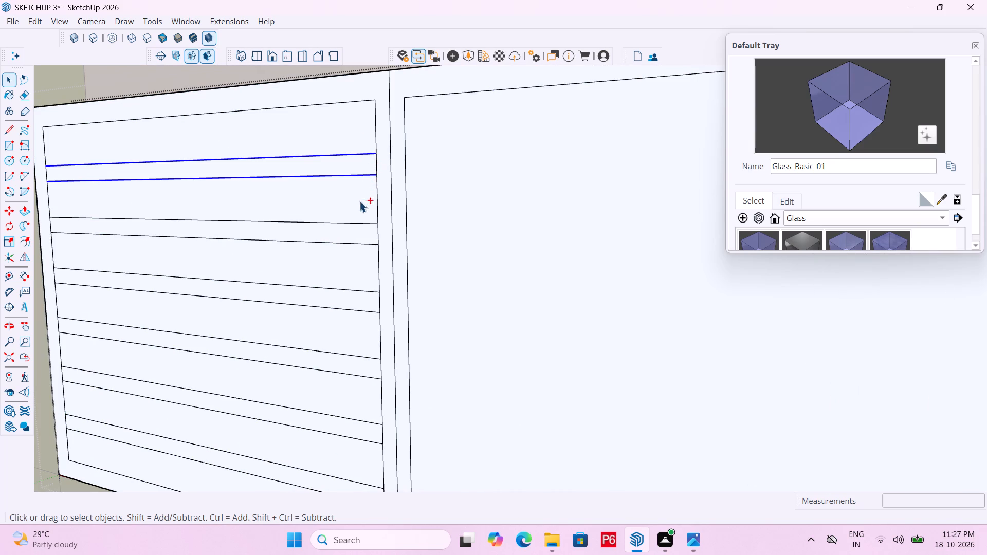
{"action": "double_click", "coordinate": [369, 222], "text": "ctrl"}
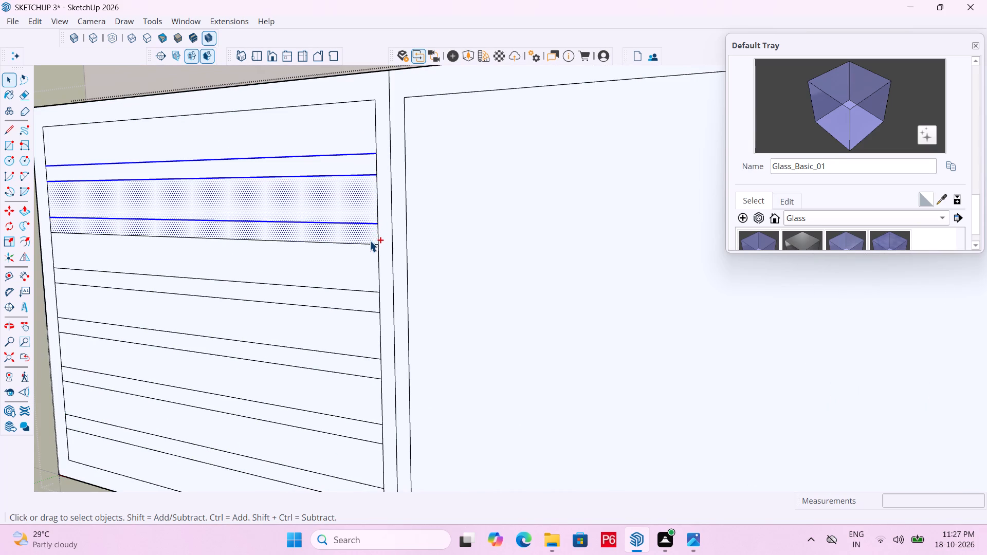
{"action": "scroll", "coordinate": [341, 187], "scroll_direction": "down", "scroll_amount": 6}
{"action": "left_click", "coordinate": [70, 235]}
Copy the top pair of horizontal lines from the left pane across to the same height in the right pane.
{"action": "scroll", "coordinate": [288, 184], "scroll_direction": "up", "scroll_amount": 6}
{"action": "triple_click", "coordinate": [335, 171]}
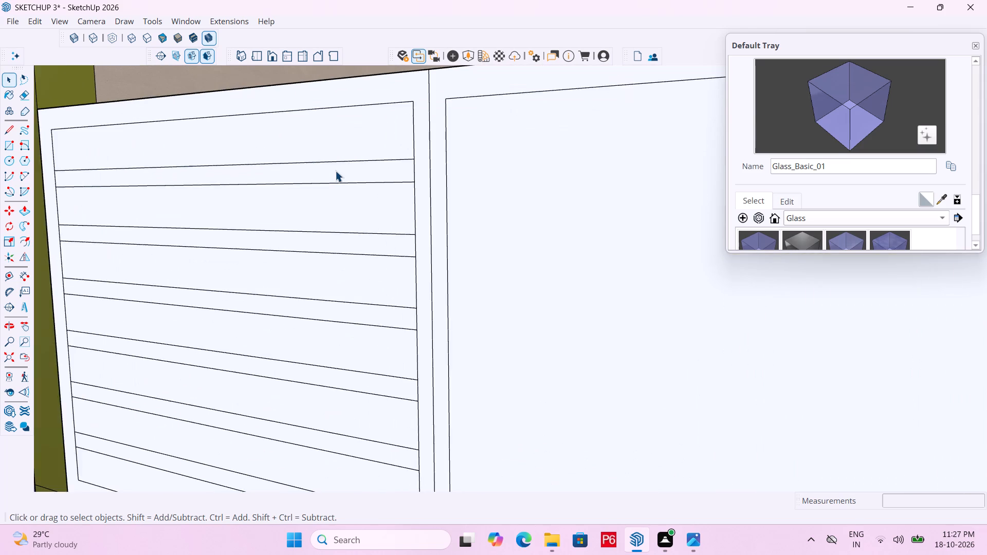
{"action": "left_click", "coordinate": [357, 186]}
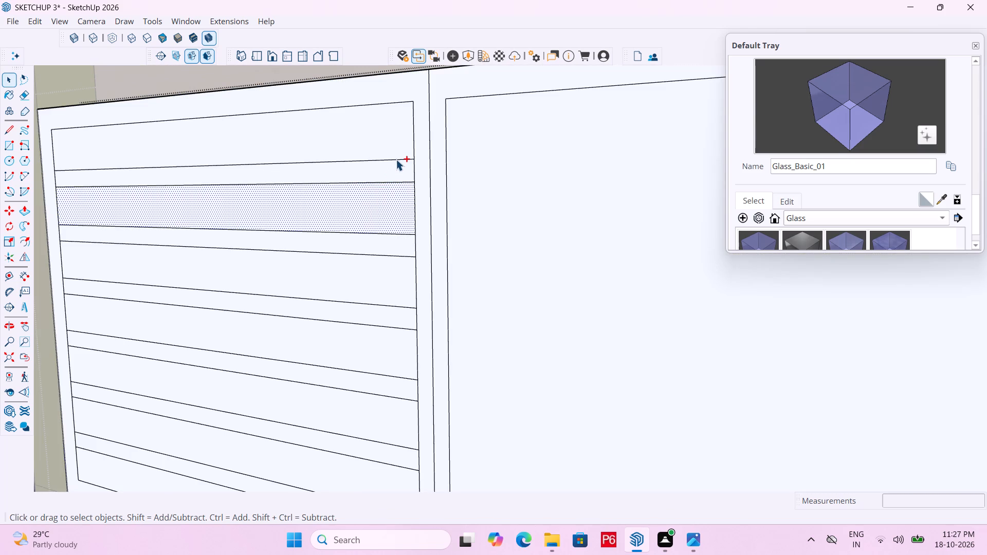
{"action": "double_click", "coordinate": [396, 159], "text": "ctrl"}
{"action": "double_click", "coordinate": [393, 164]}
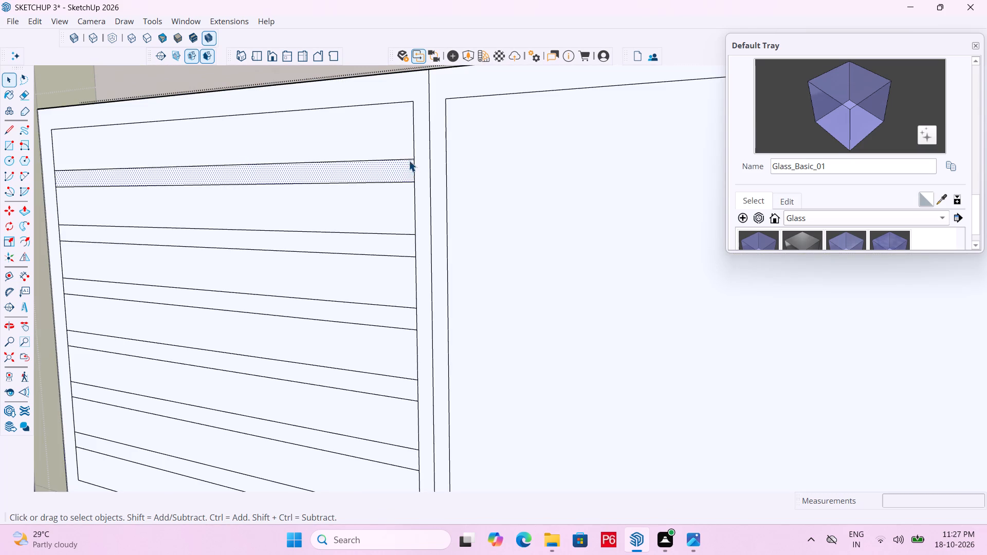
{"action": "left_click", "coordinate": [409, 160]}
{"action": "left_click", "coordinate": [404, 181], "text": "ctrl"}
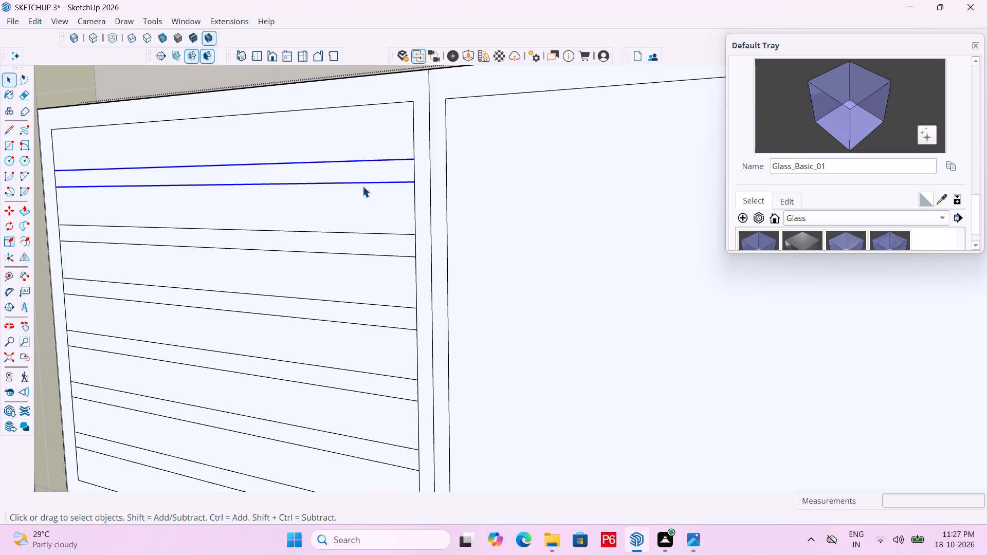
{"action": "scroll", "coordinate": [260, 219], "scroll_direction": "down", "scroll_amount": 4}
{"action": "key", "text": "m"}
{"action": "left_click", "coordinate": [365, 180]}
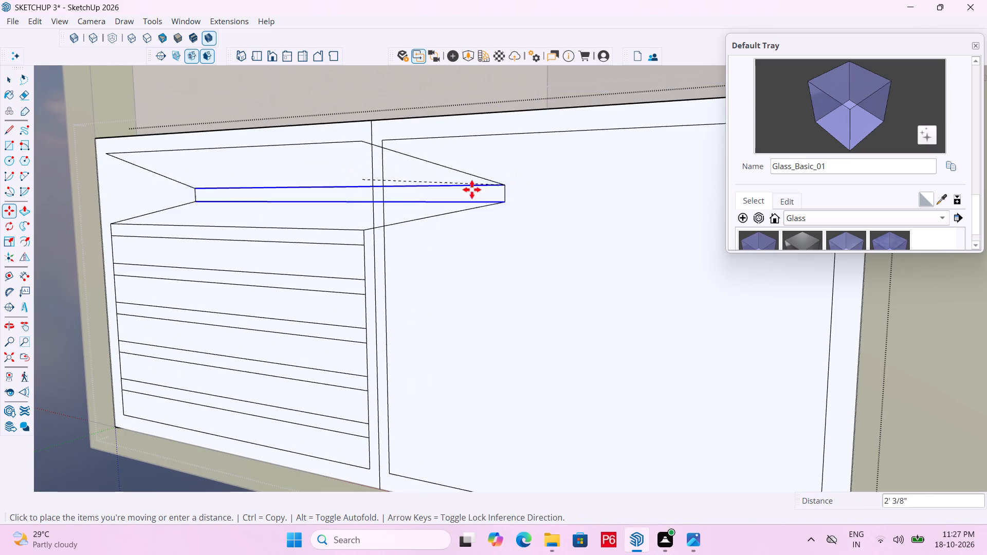
{"action": "scroll", "coordinate": [360, 193], "scroll_direction": "down", "scroll_amount": 1}
{"action": "scroll", "coordinate": [262, 189], "scroll_direction": "down", "scroll_amount": 5}
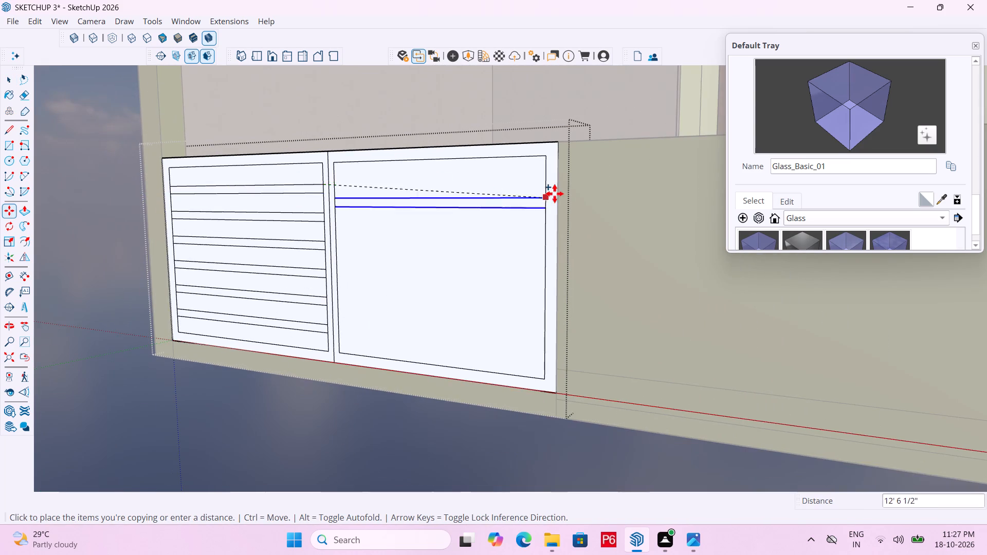
{"action": "scroll", "coordinate": [556, 193], "scroll_direction": "up", "scroll_amount": 5}
{"action": "left_click", "coordinate": [542, 177]}
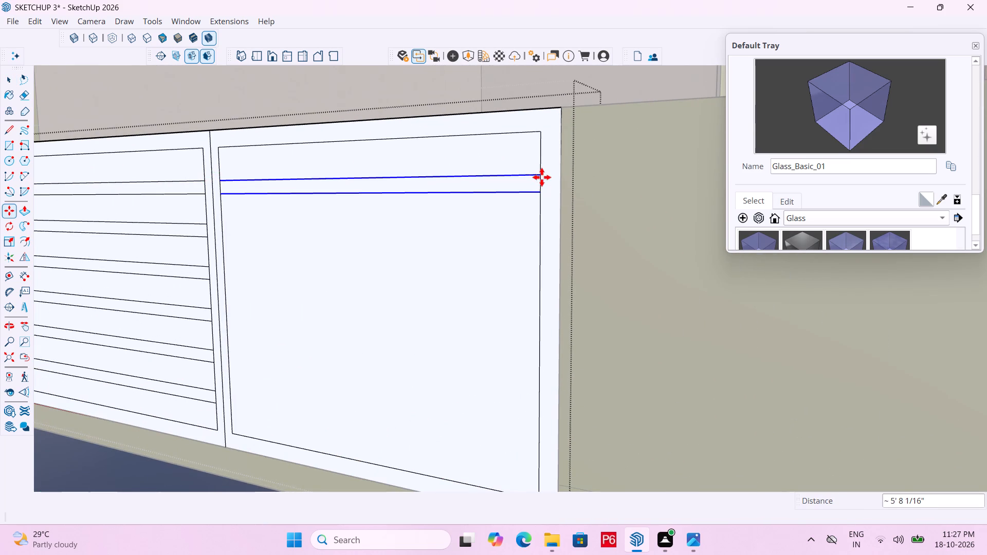
Copy the right pane's pair of horizontal lines downward at 8" spacing, making five copies.
{"action": "left_click", "coordinate": [543, 174]}
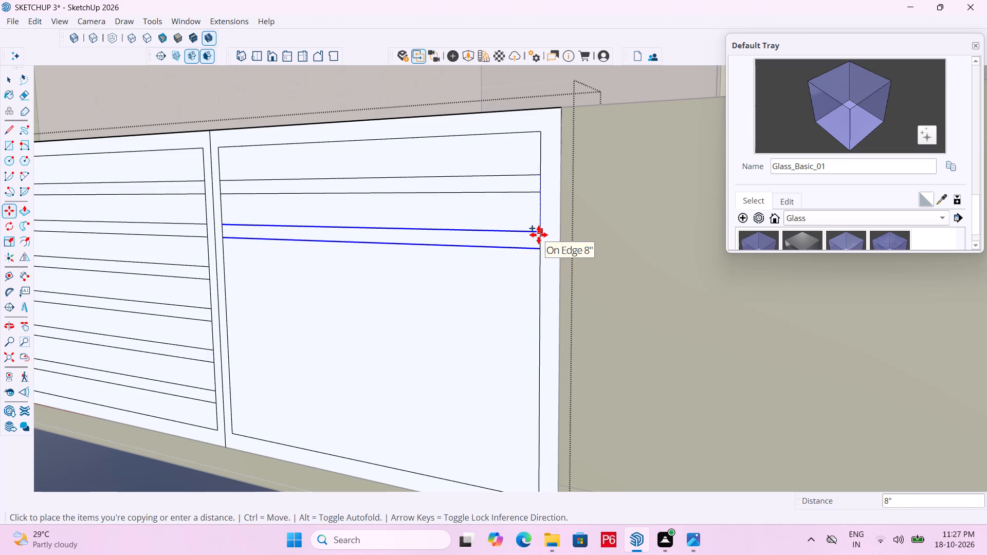
{"action": "key", "text": "Return"}
{"action": "type", "text": "*5"}
{"action": "key", "text": "Return"}
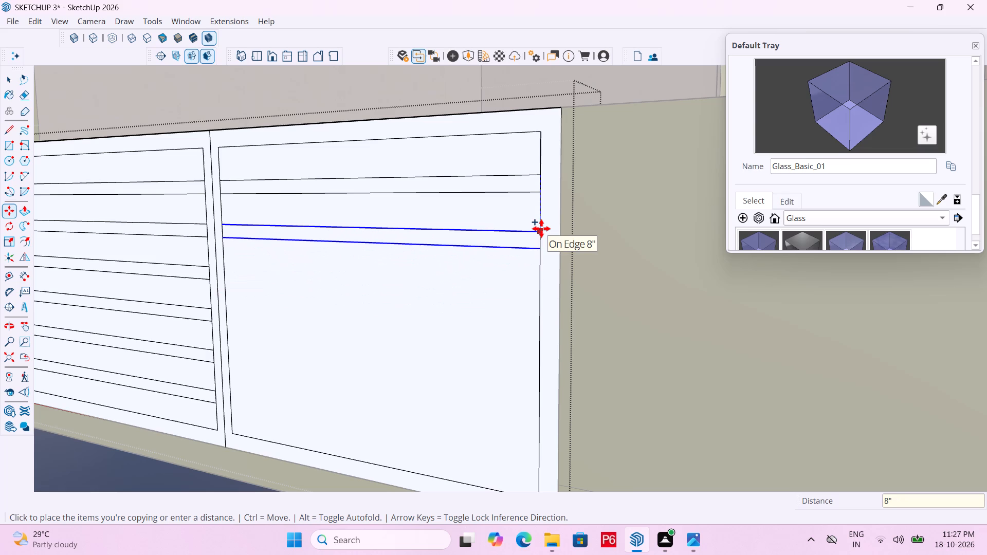
{"action": "type", "text": "8\""}
{"action": "key", "text": "Return"}
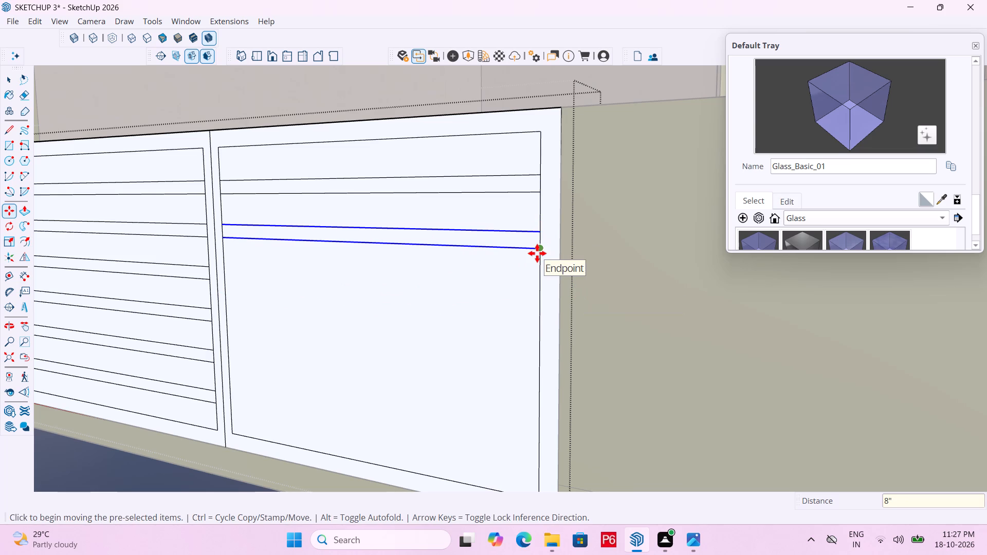
{"action": "type", "text": "*5"}
{"action": "key", "text": "Return"}
{"action": "scroll", "coordinate": [466, 303], "scroll_direction": "down", "scroll_amount": 8}
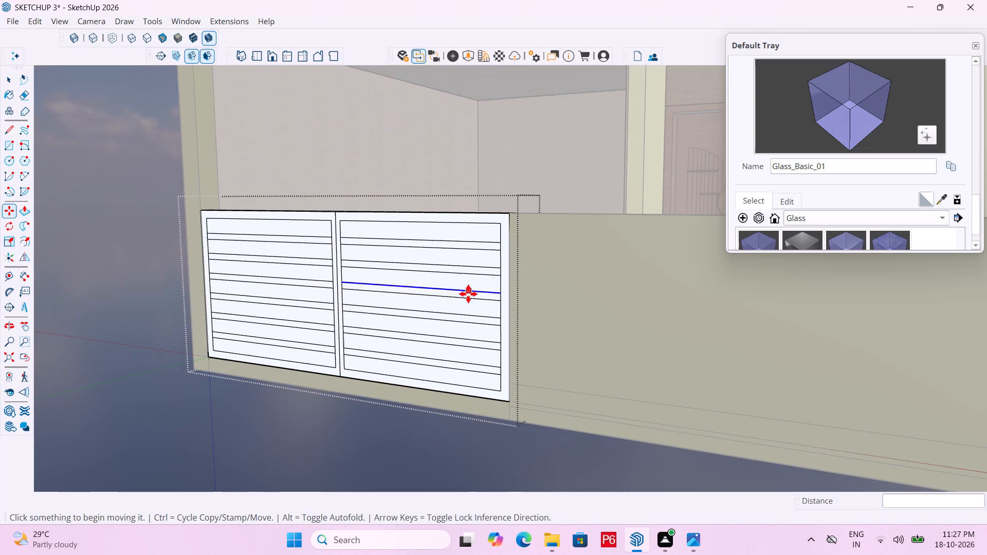
{"action": "key", "text": "space"}
Save the model.
{"action": "key", "text": "ctrl+s"}
{"action": "key", "text": "ctrl+s"}
{"action": "key", "text": "ctrl+s"}
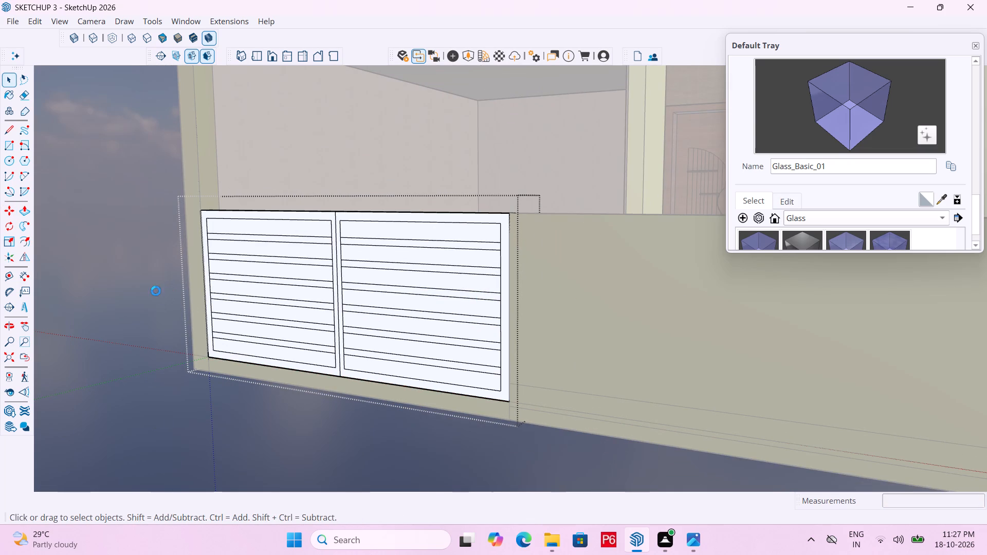
Push the top narrow strip of the left pane back 4 11/16" to cut a slot through the panel.
{"action": "triple_click", "coordinate": [145, 284]}
{"action": "scroll", "coordinate": [295, 254], "scroll_direction": "up", "scroll_amount": 6}
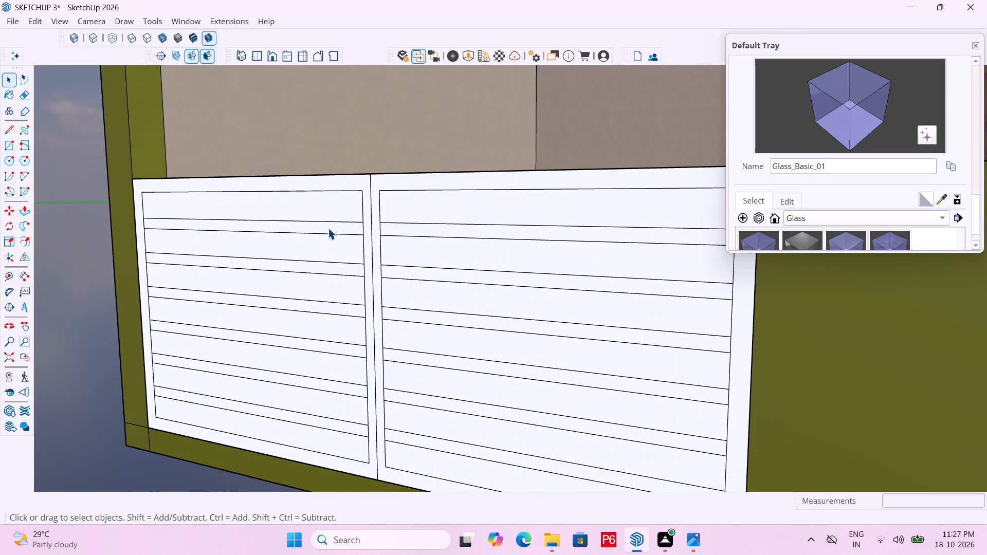
{"action": "double_click", "coordinate": [328, 228]}
{"action": "double_click", "coordinate": [323, 228]}
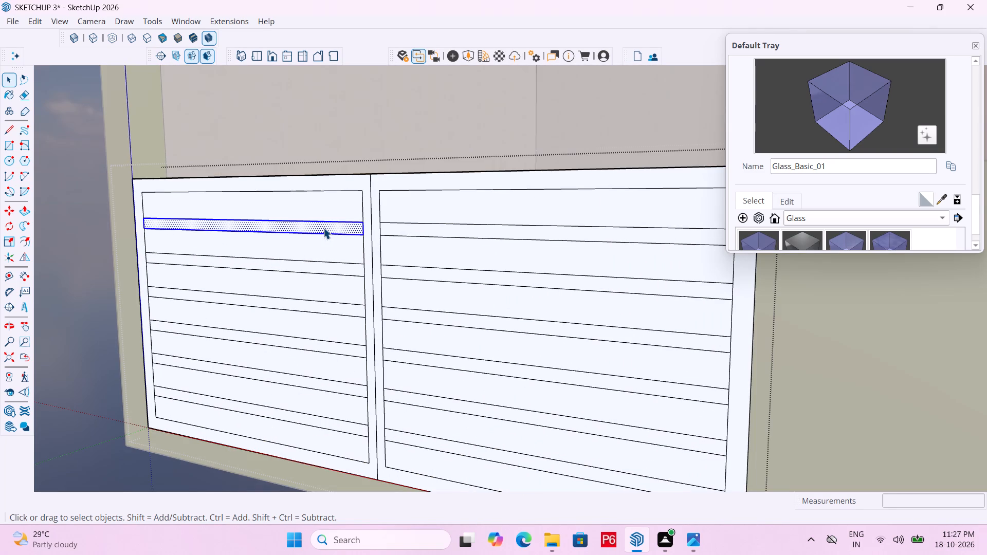
{"action": "key", "text": "p"}
{"action": "left_click", "coordinate": [323, 228]}
{"action": "middle_click_drag", "start_coordinate": [451, 177], "coordinate": [145, 222]}
{"action": "left_click", "coordinate": [413, 239]}
{"action": "middle_click_drag", "start_coordinate": [247, 273], "coordinate": [589, 226]}
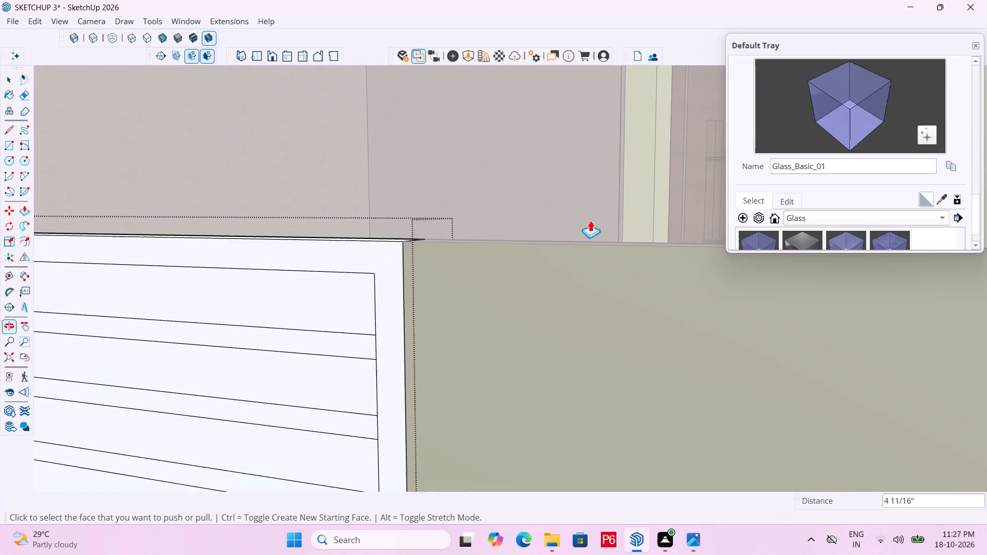
Push the left pane's remaining five narrow strips through the panel thickness, 4 11/16" deep, to cut matching slots.
{"action": "scroll", "coordinate": [612, 205], "scroll_direction": "down", "scroll_amount": 5}
{"action": "scroll", "coordinate": [143, 282], "scroll_direction": "up", "scroll_amount": 6}
{"action": "double_click", "coordinate": [323, 256]}
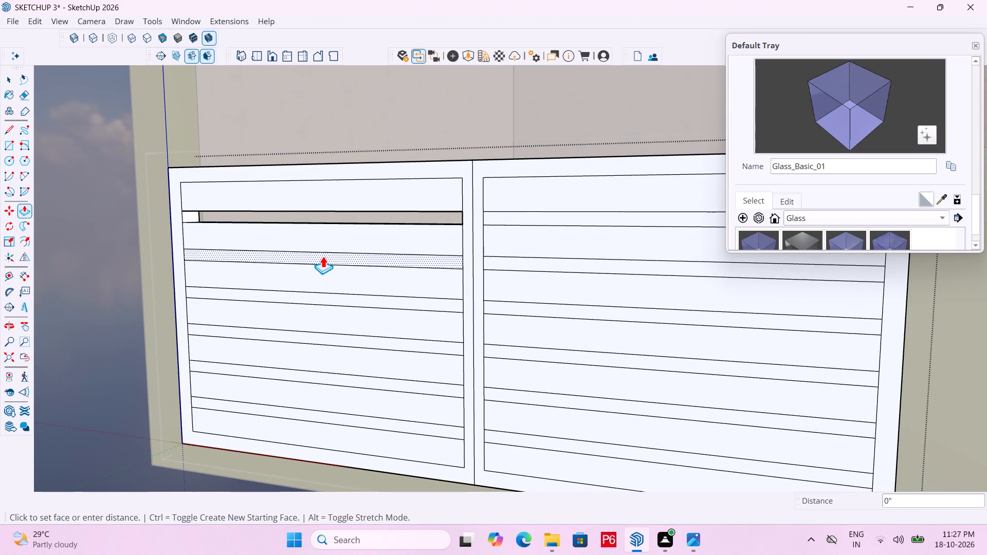
{"action": "triple_click", "coordinate": [323, 296]}
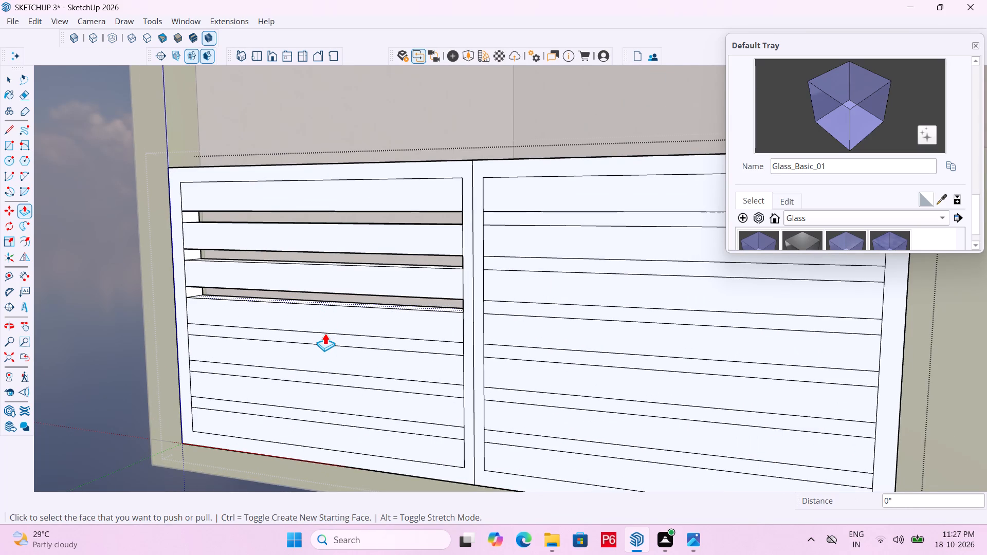
{"action": "double_click", "coordinate": [325, 335]}
{"action": "double_click", "coordinate": [318, 379]}
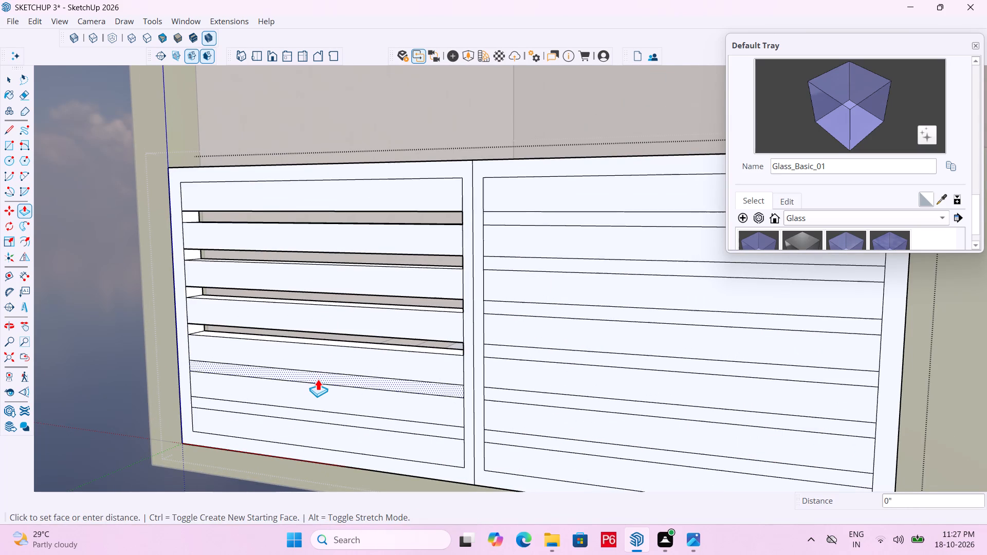
{"action": "left_click", "coordinate": [303, 413]}
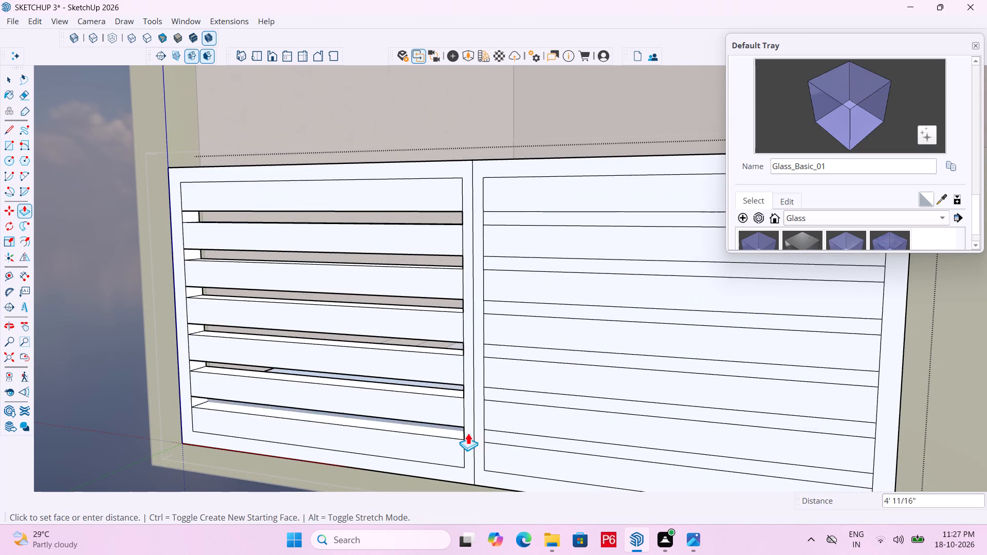
{"action": "middle_click_drag", "start_coordinate": [506, 282], "coordinate": [19, 321]}
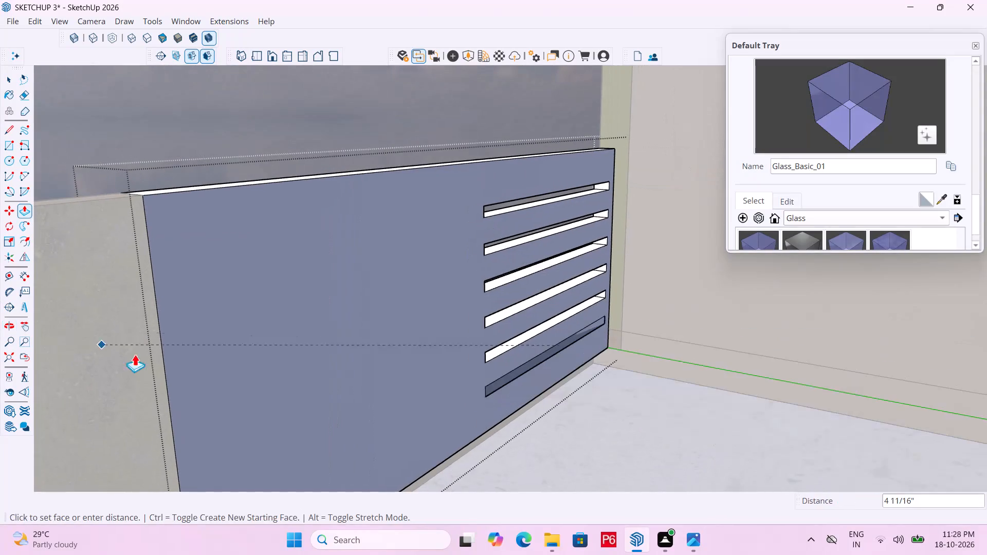
{"action": "left_click", "coordinate": [381, 405]}
{"action": "middle_click_drag", "start_coordinate": [273, 380], "coordinate": [662, 358]}
Push all six narrow strips of the right pane back 4 11/16" to cut slots through the panel.
{"action": "scroll", "coordinate": [217, 296], "scroll_direction": "down", "scroll_amount": 6}
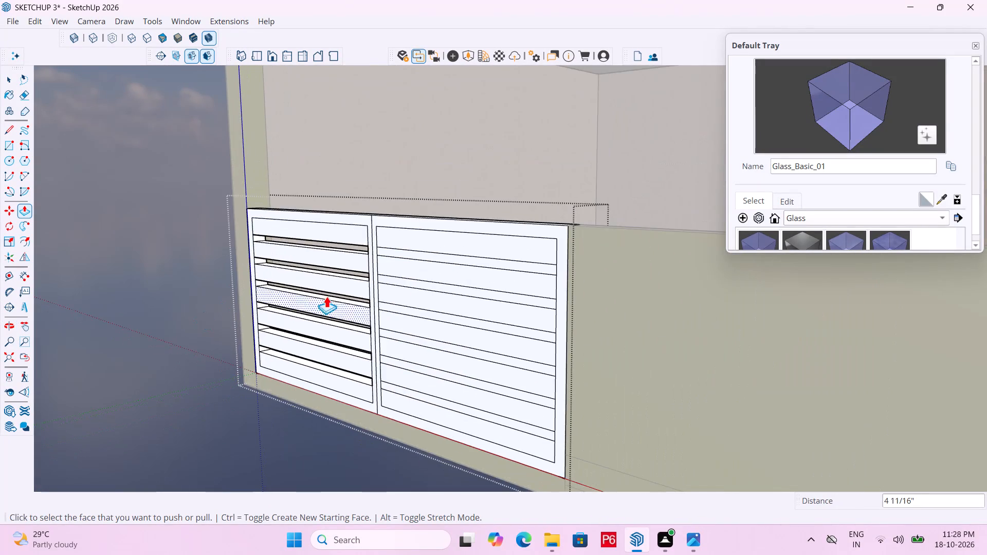
{"action": "scroll", "coordinate": [555, 292], "scroll_direction": "up", "scroll_amount": 6}
{"action": "middle_click_drag", "start_coordinate": [555, 292], "coordinate": [561, 292]}
{"action": "triple_click", "coordinate": [558, 248]}
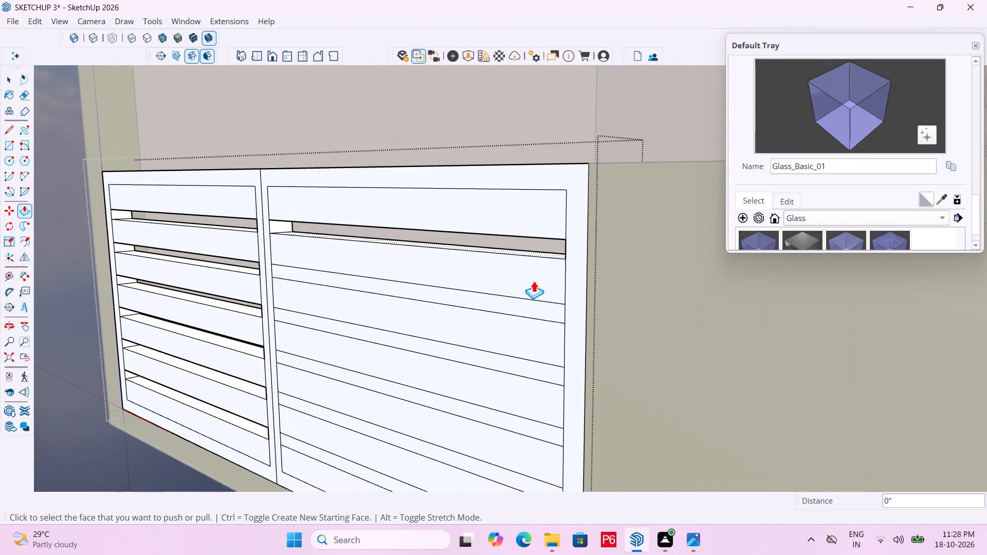
{"action": "double_click", "coordinate": [537, 305]}
{"action": "double_click", "coordinate": [536, 366]}
{"action": "scroll", "coordinate": [509, 238], "scroll_direction": "down", "scroll_amount": 2}
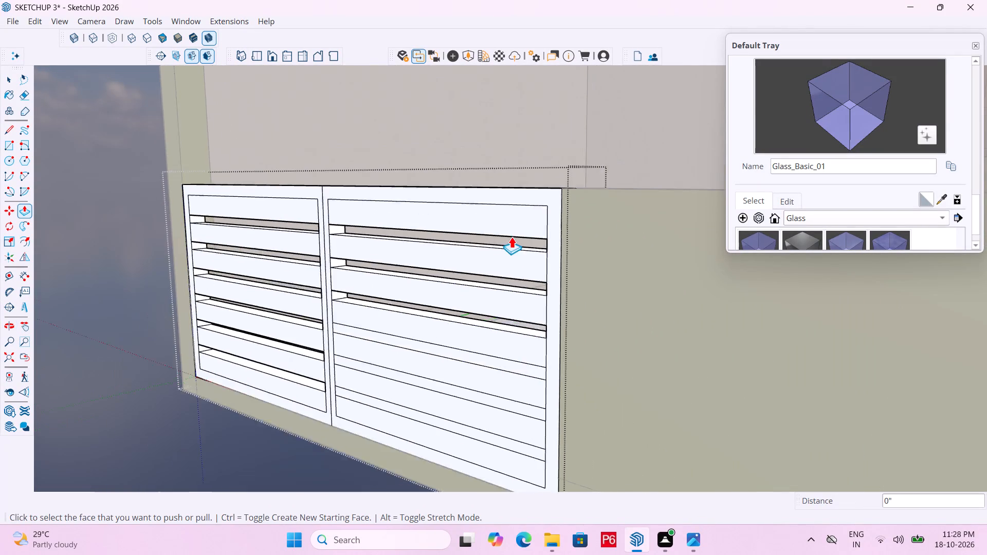
{"action": "scroll", "coordinate": [511, 236], "scroll_direction": "down", "scroll_amount": 2}
{"action": "scroll", "coordinate": [500, 409], "scroll_direction": "up", "scroll_amount": 5}
{"action": "double_click", "coordinate": [541, 307]}
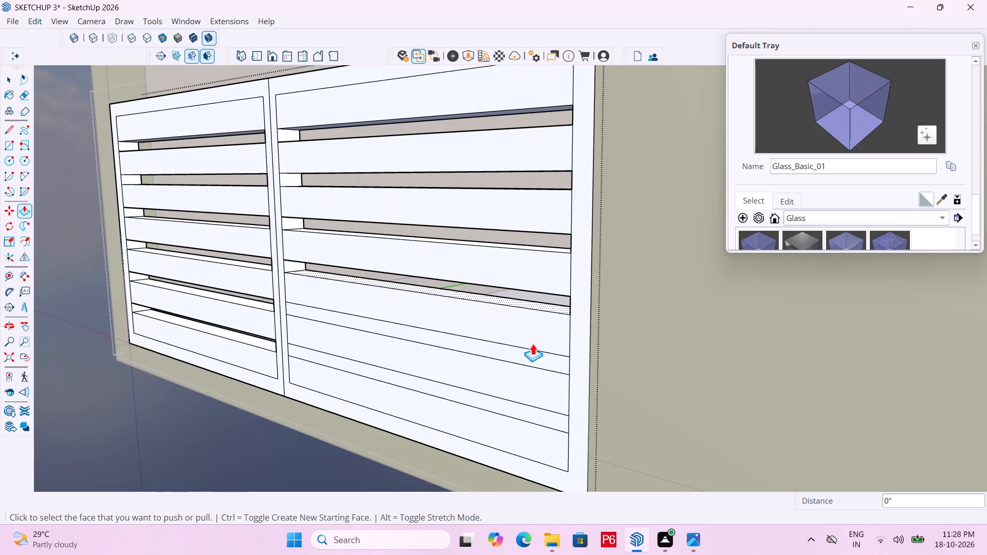
{"action": "double_click", "coordinate": [533, 357]}
{"action": "left_click", "coordinate": [521, 410]}
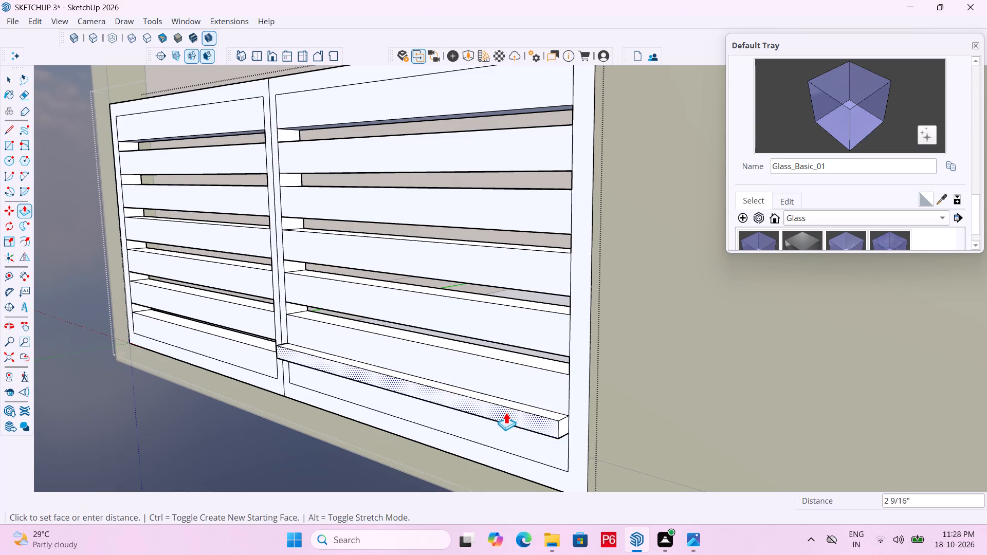
{"action": "middle_click_drag", "start_coordinate": [580, 313], "coordinate": [186, 325]}
{"action": "left_click", "coordinate": [264, 373]}
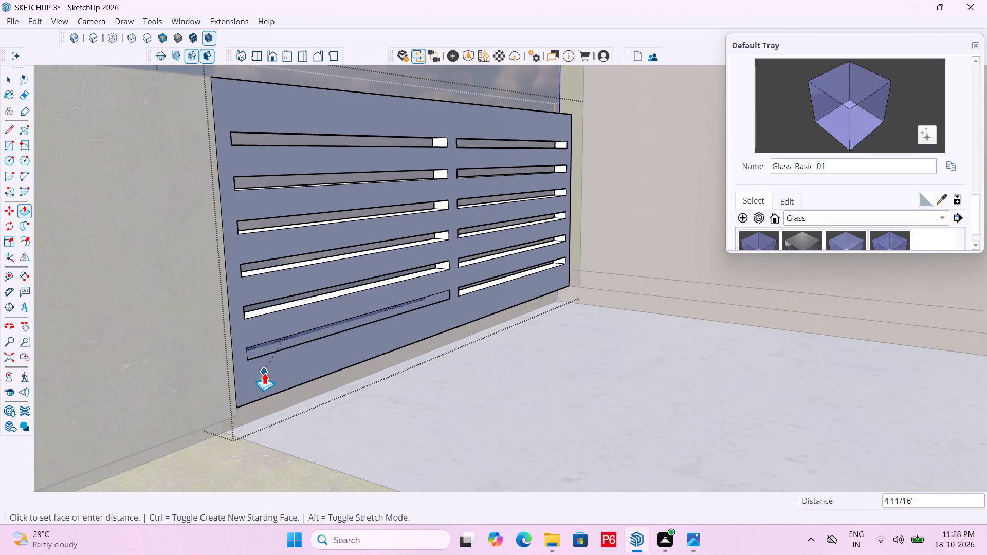
{"action": "middle_click_drag", "start_coordinate": [136, 303], "coordinate": [584, 269]}
Save the model with the slotted panel.
{"action": "scroll", "coordinate": [572, 262], "scroll_direction": "down", "scroll_amount": 6}
{"action": "scroll", "coordinate": [463, 276], "scroll_direction": "down", "scroll_amount": 4}
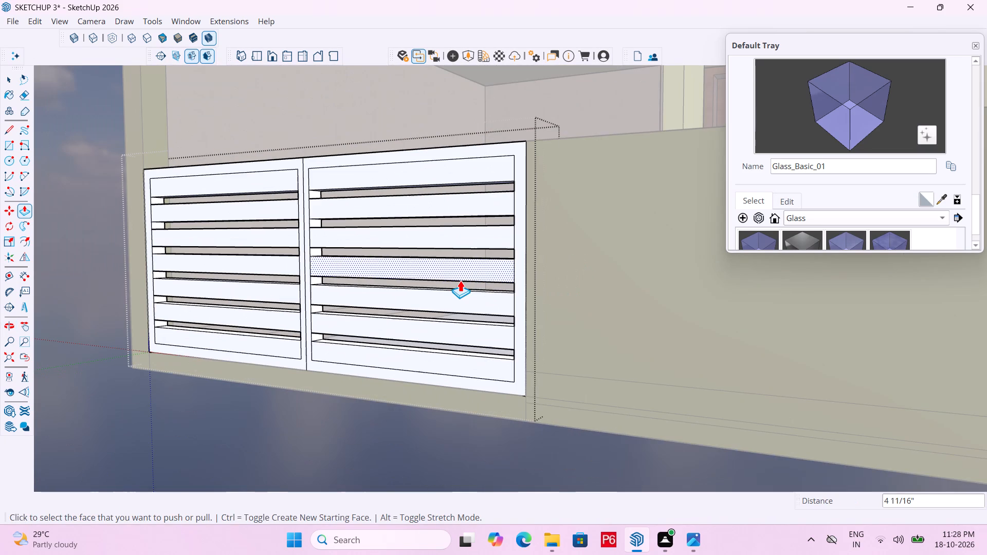
{"action": "key", "text": "ctrl+s"}
{"action": "key", "text": "ctrl+s"}
{"action": "key", "text": "ctrl+s"}
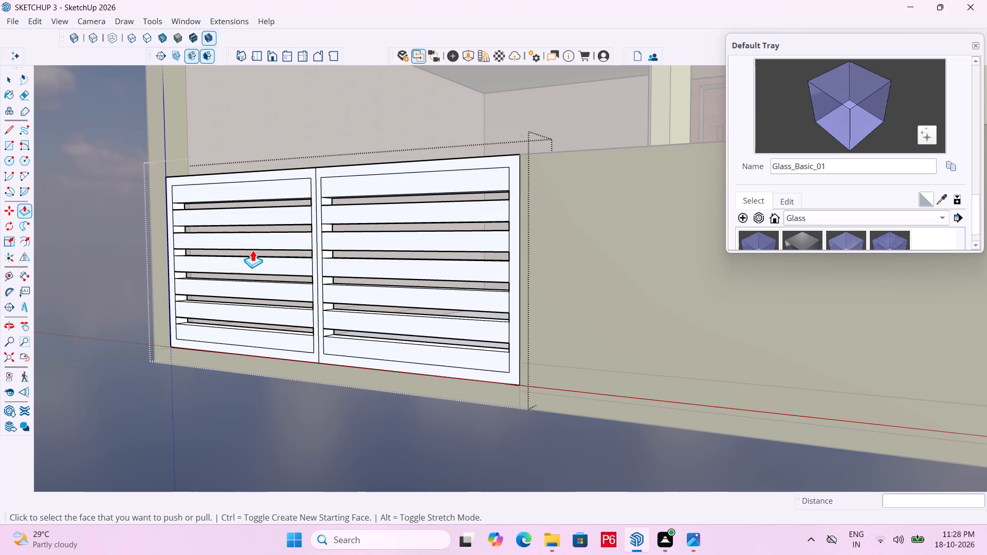
{"action": "scroll", "coordinate": [257, 250], "scroll_direction": "down", "scroll_amount": 1}
{"action": "middle_click_drag", "start_coordinate": [257, 250], "coordinate": [256, 282]}
{"action": "key", "text": "ctrl+s"}
{"action": "key", "text": "ctrl+s"}
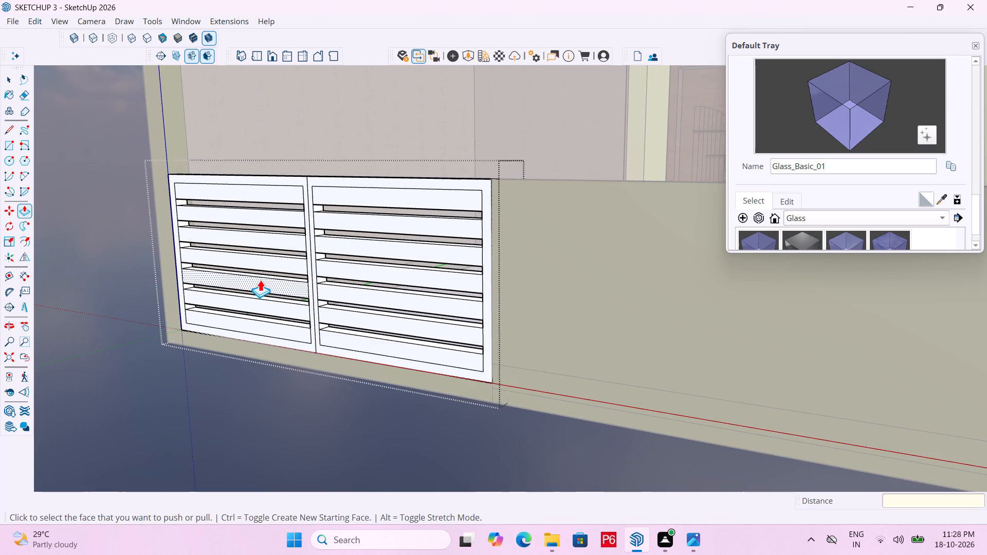
{"action": "key", "text": "ctrl+s"}
{"action": "key", "text": "ctrl+s"}
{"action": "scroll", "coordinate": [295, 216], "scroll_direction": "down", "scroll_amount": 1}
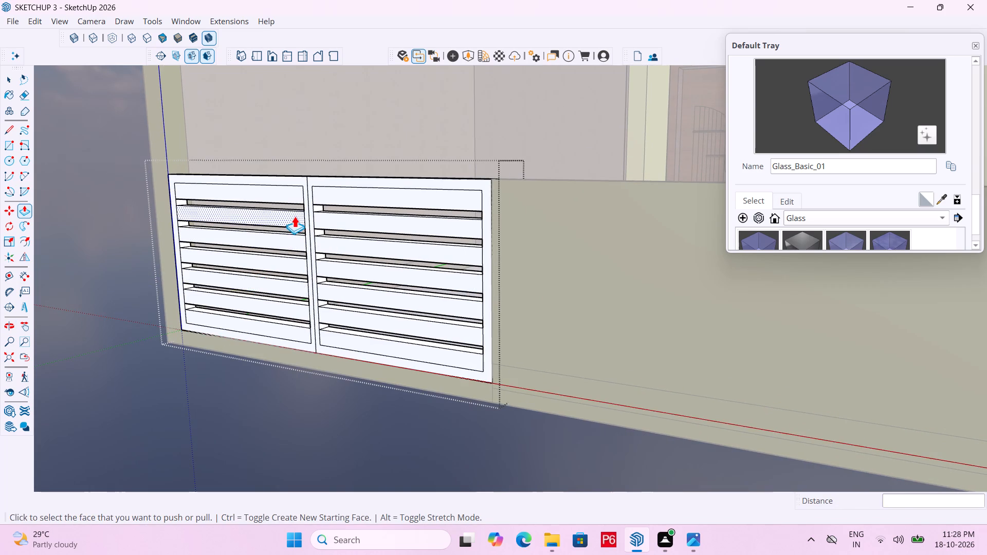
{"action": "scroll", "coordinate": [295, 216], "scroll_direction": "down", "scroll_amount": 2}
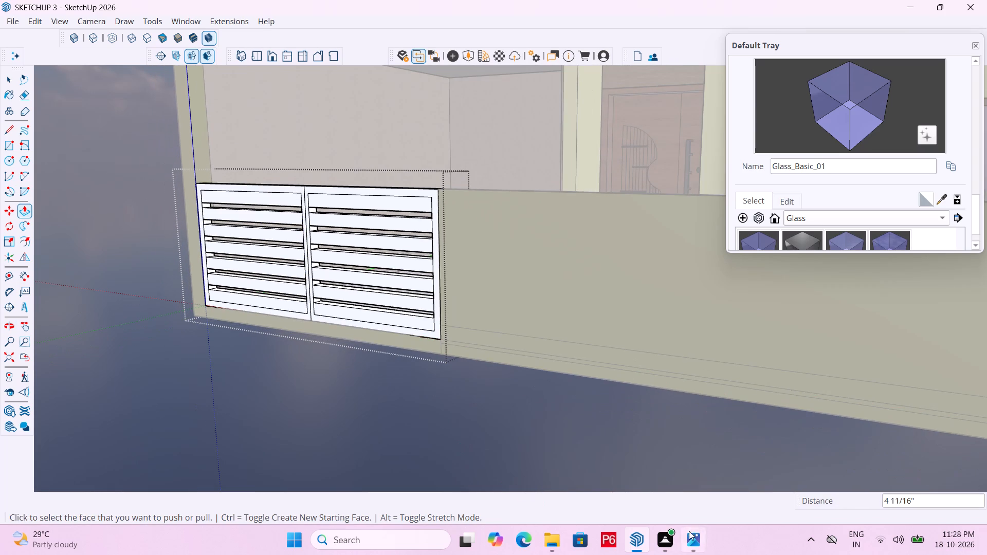
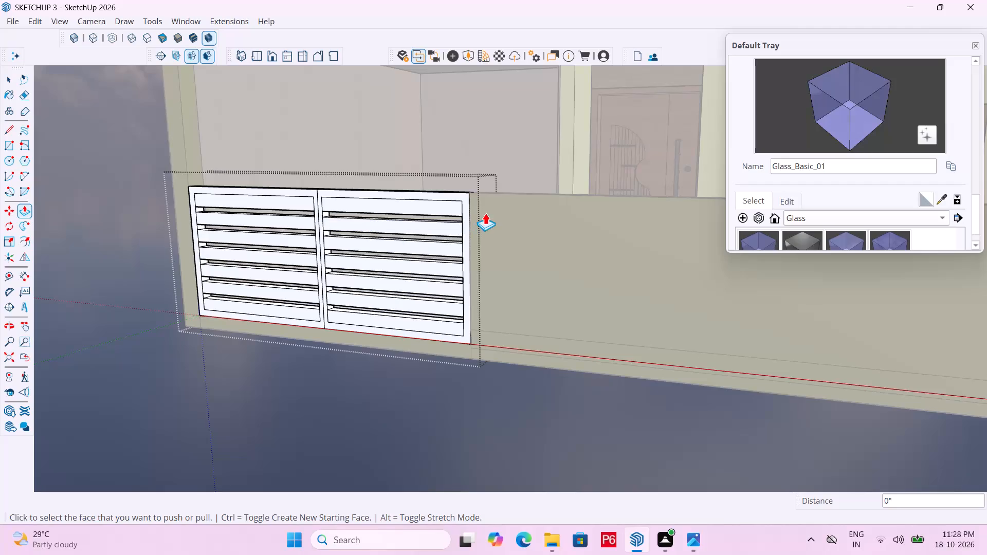
Paint the front frames of both louvre panels with the solid colour M09_Shadow_Night.
{"action": "scroll", "coordinate": [499, 206], "scroll_direction": "up", "scroll_amount": 1}
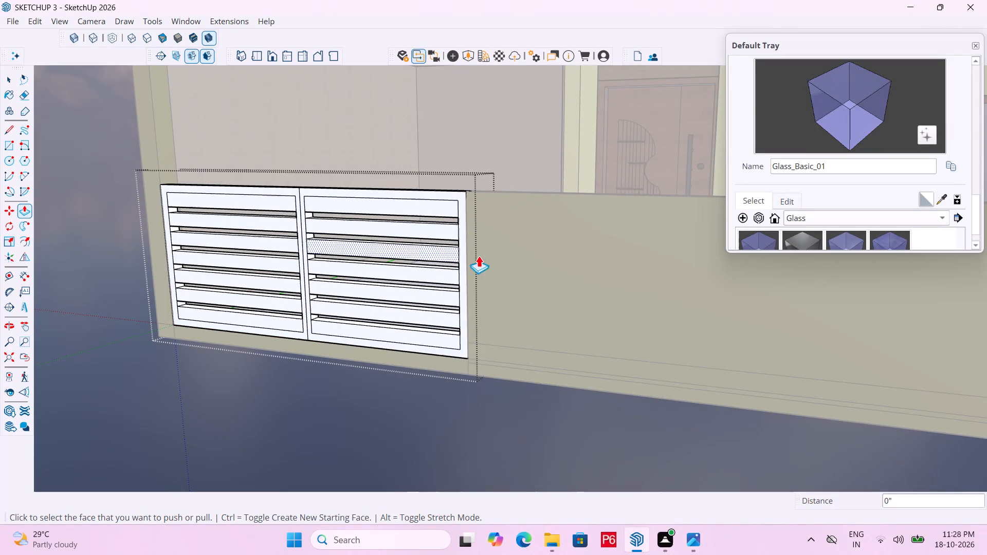
{"action": "left_click", "coordinate": [839, 224]}
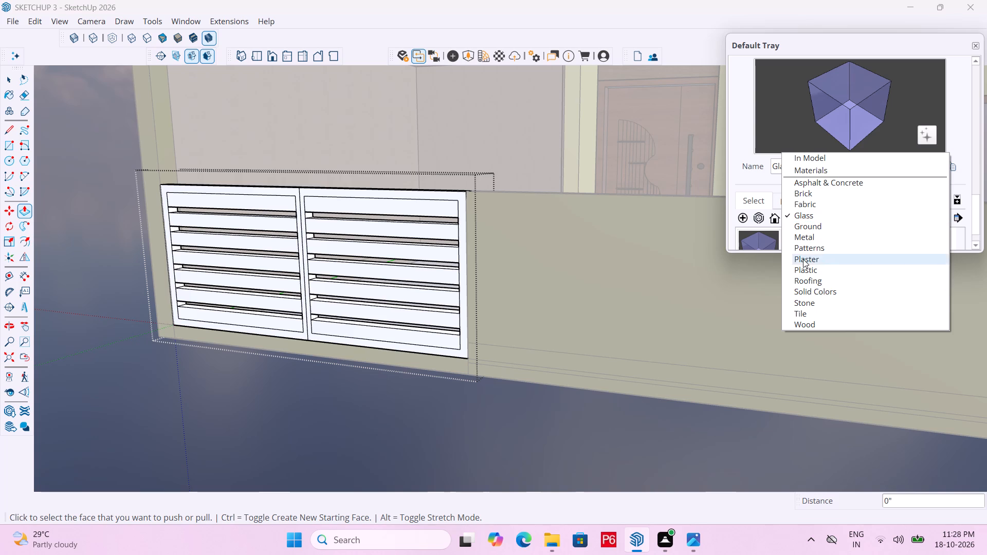
{"action": "left_click", "coordinate": [843, 294]}
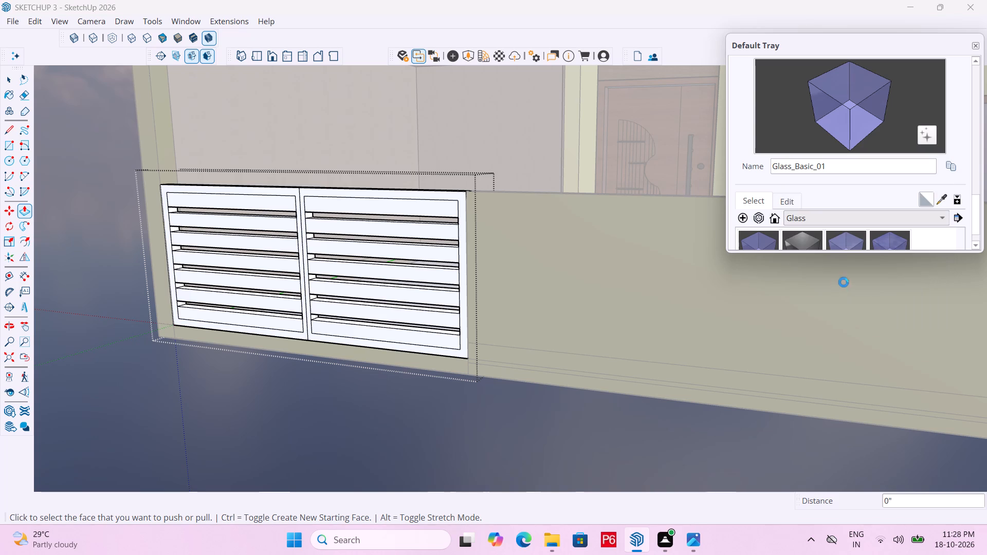
{"action": "scroll", "coordinate": [870, 230], "scroll_direction": "down", "scroll_amount": 9}
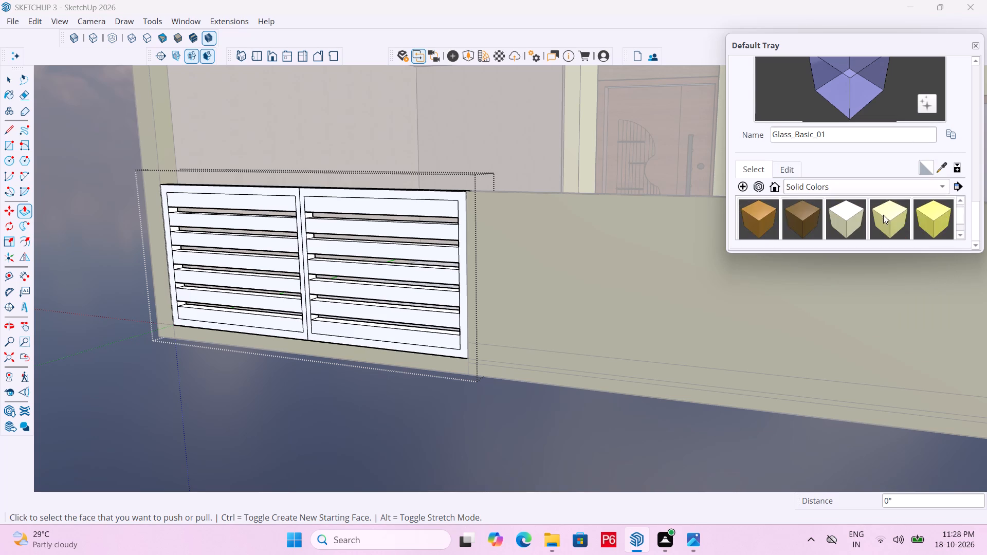
{"action": "scroll", "coordinate": [883, 215], "scroll_direction": "down", "scroll_amount": 18}
{"action": "left_click", "coordinate": [769, 220]}
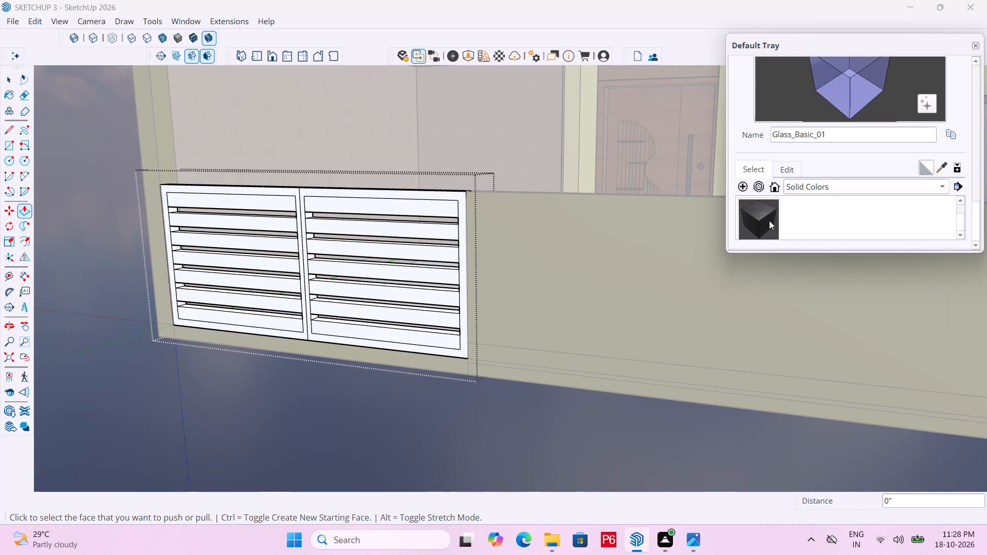
{"action": "scroll", "coordinate": [450, 252], "scroll_direction": "up", "scroll_amount": 6}
{"action": "left_click", "coordinate": [472, 190]}
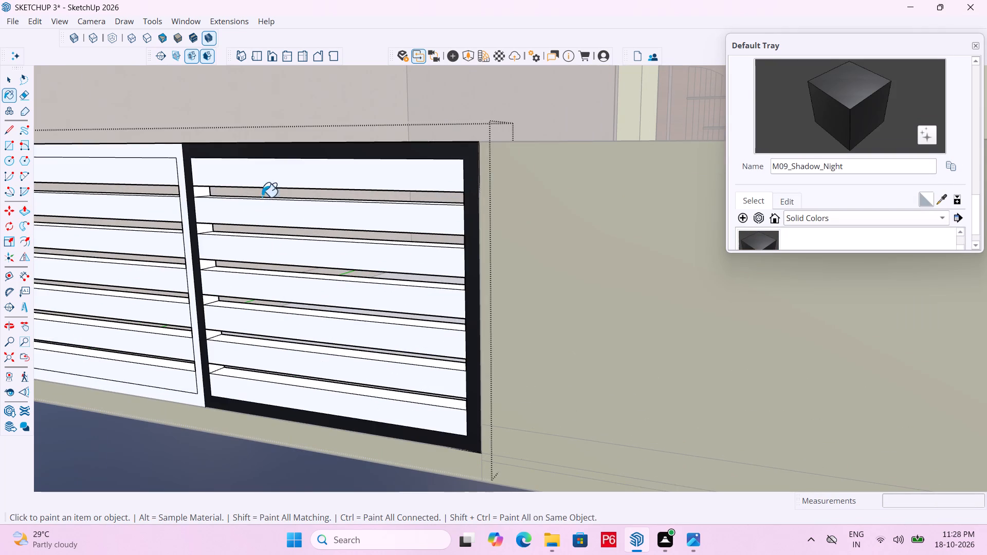
{"action": "scroll", "coordinate": [427, 317], "scroll_direction": "down", "scroll_amount": 3}
{"action": "scroll", "coordinate": [230, 222], "scroll_direction": "up", "scroll_amount": 4}
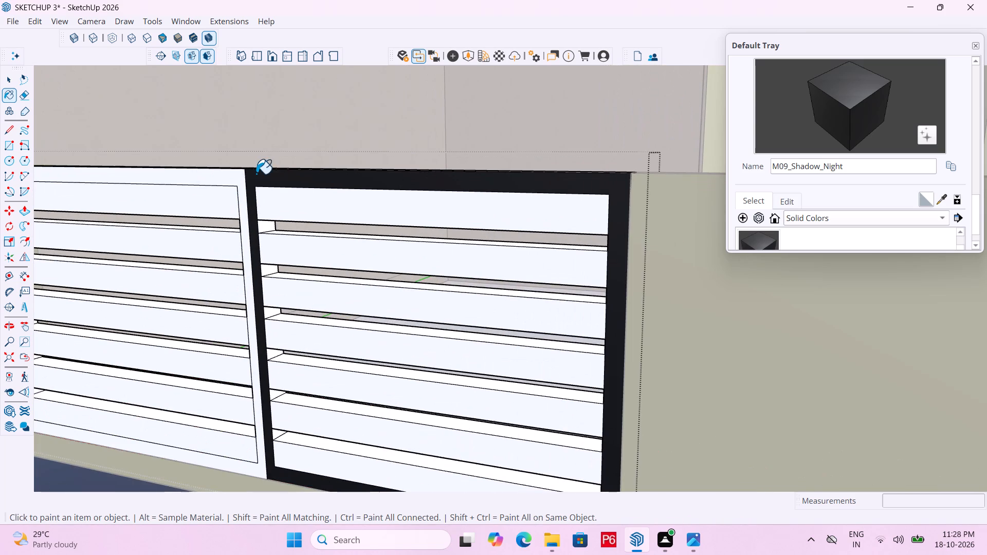
{"action": "left_click", "coordinate": [239, 178]}
{"action": "scroll", "coordinate": [376, 177], "scroll_direction": "down", "scroll_amount": 5}
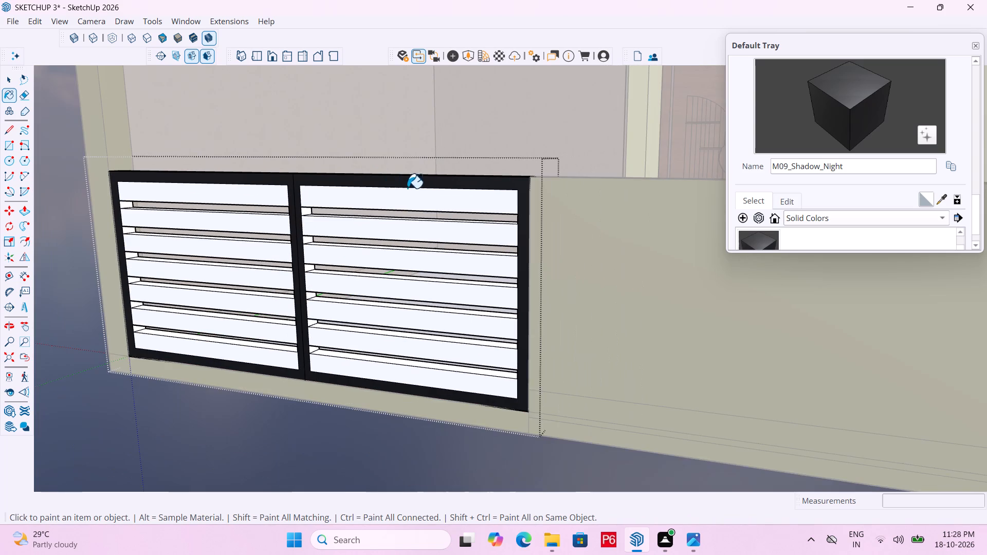
Paint the louvre unit's rear face and top face with M09_Shadow_Night.
{"action": "middle_click_drag", "start_coordinate": [495, 190], "coordinate": [104, 262]}
{"action": "scroll", "coordinate": [470, 200], "scroll_direction": "up", "scroll_amount": 3}
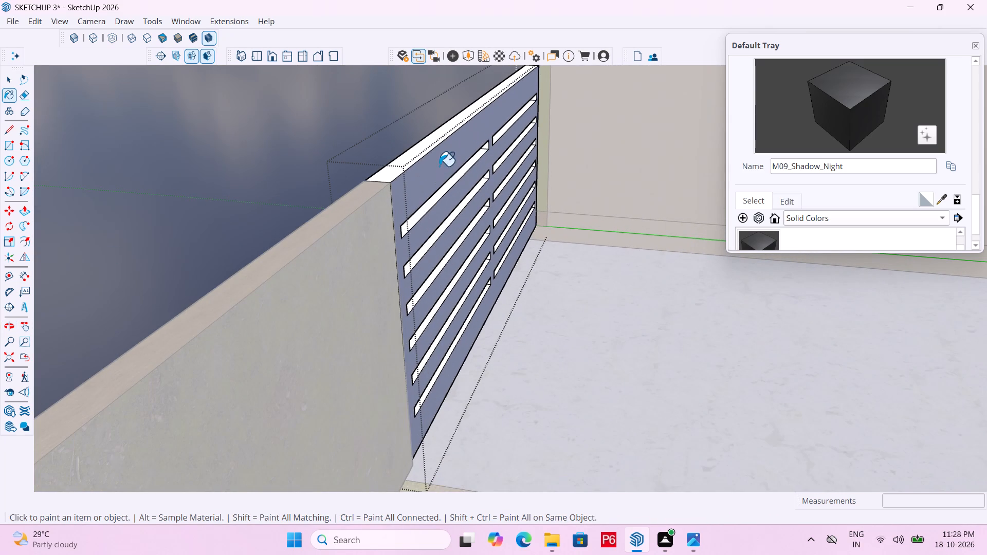
{"action": "left_click", "coordinate": [439, 166]}
{"action": "left_click", "coordinate": [406, 161]}
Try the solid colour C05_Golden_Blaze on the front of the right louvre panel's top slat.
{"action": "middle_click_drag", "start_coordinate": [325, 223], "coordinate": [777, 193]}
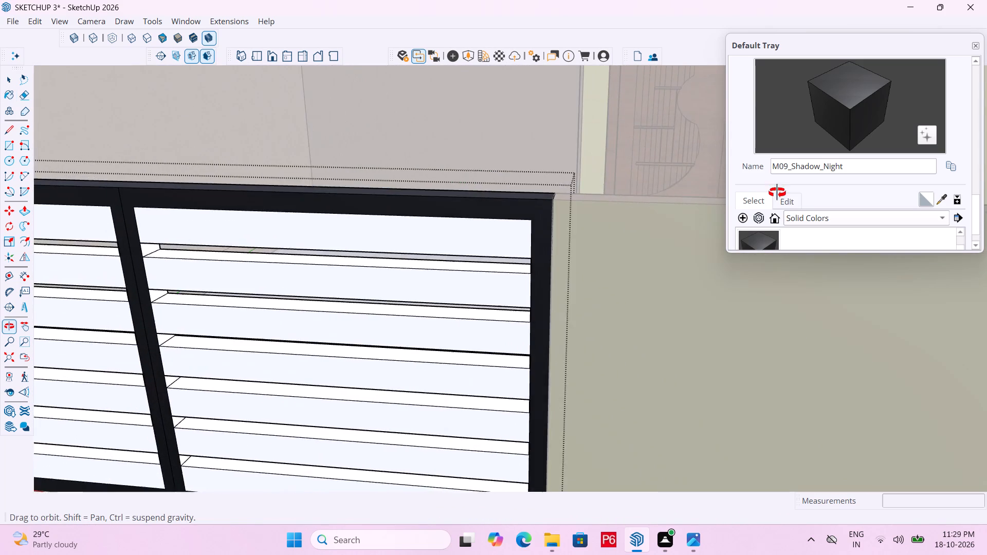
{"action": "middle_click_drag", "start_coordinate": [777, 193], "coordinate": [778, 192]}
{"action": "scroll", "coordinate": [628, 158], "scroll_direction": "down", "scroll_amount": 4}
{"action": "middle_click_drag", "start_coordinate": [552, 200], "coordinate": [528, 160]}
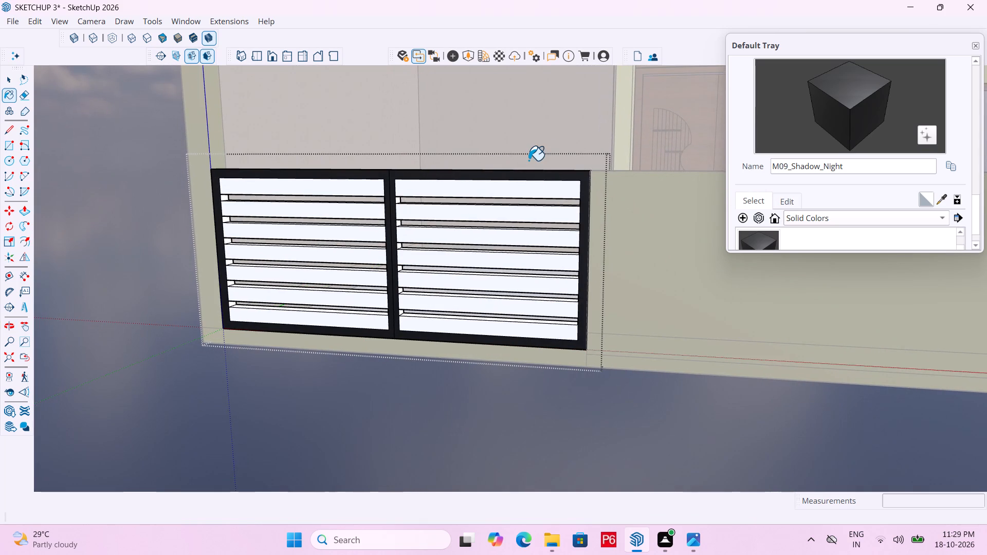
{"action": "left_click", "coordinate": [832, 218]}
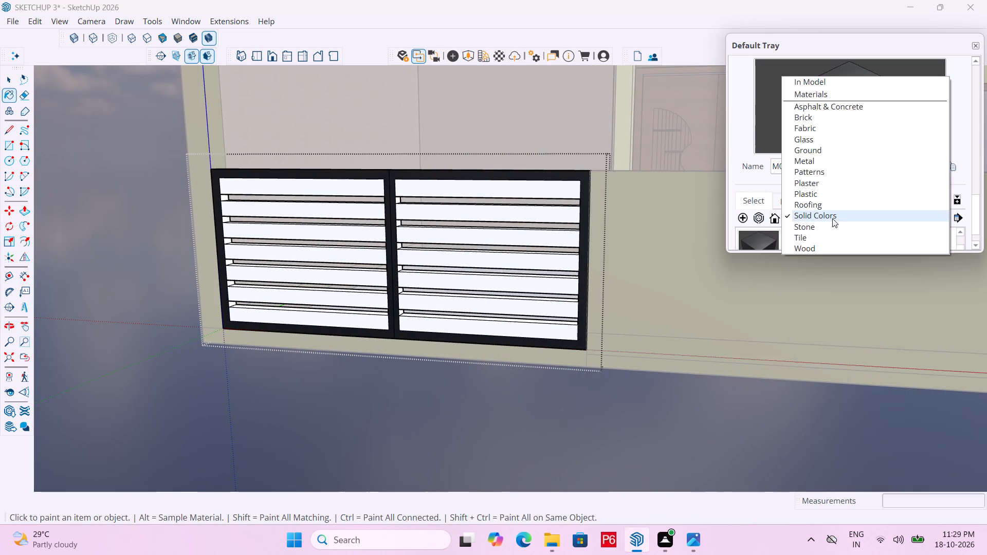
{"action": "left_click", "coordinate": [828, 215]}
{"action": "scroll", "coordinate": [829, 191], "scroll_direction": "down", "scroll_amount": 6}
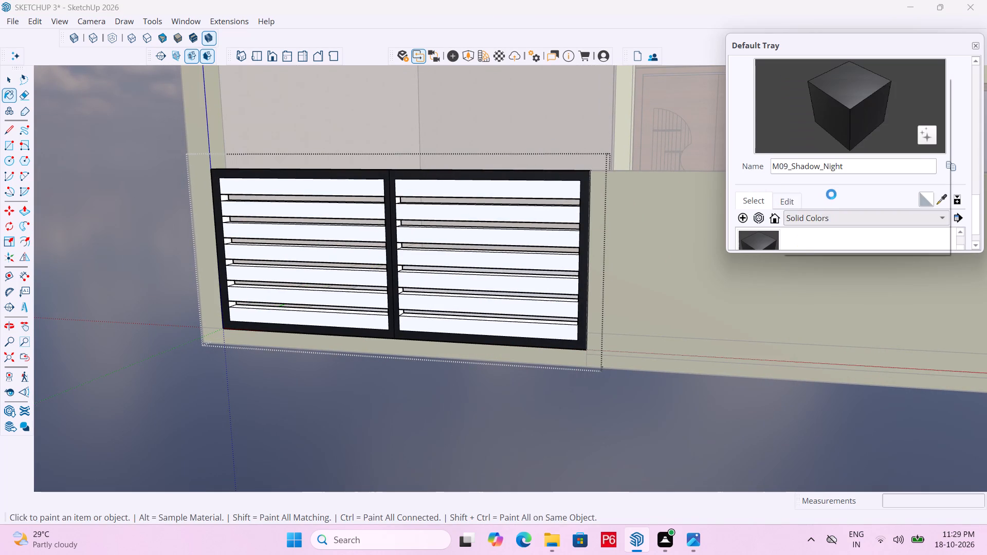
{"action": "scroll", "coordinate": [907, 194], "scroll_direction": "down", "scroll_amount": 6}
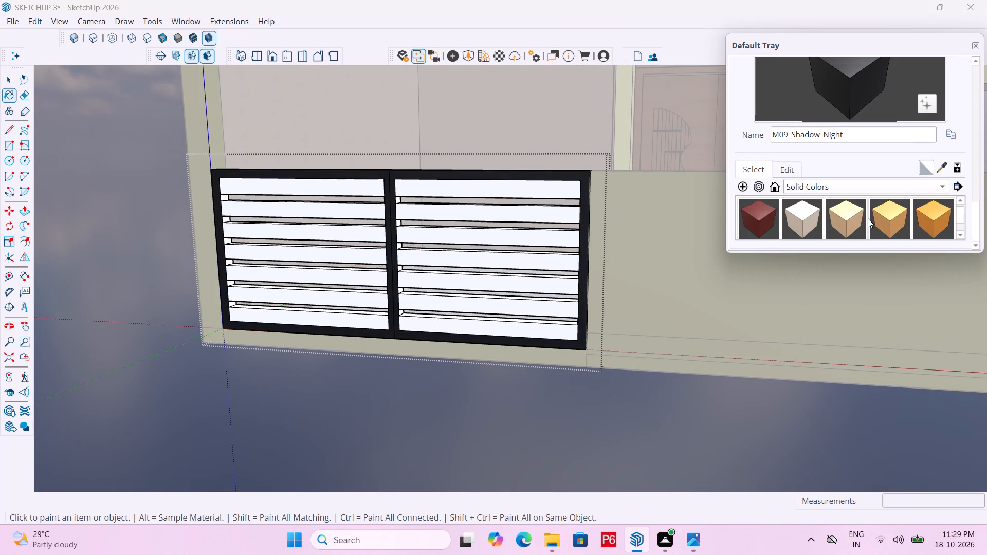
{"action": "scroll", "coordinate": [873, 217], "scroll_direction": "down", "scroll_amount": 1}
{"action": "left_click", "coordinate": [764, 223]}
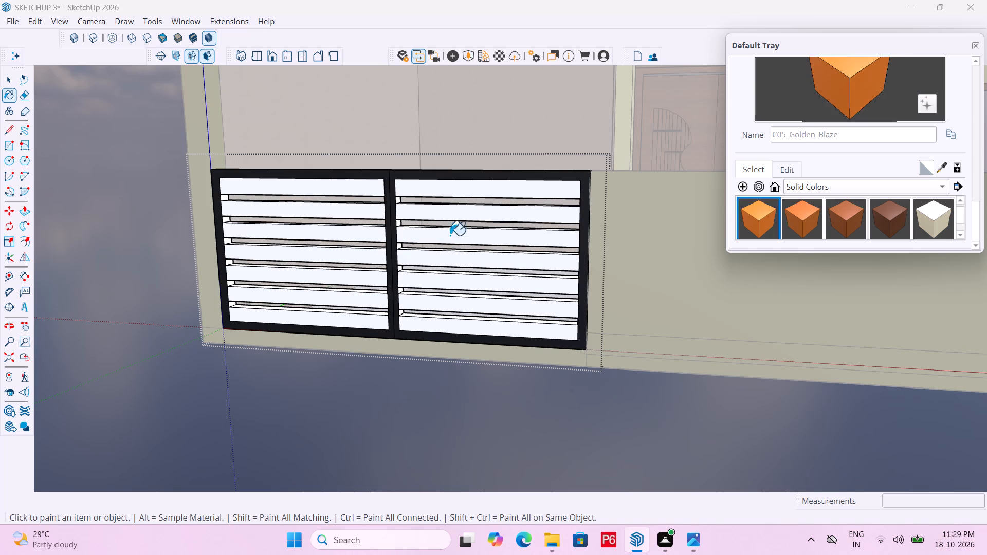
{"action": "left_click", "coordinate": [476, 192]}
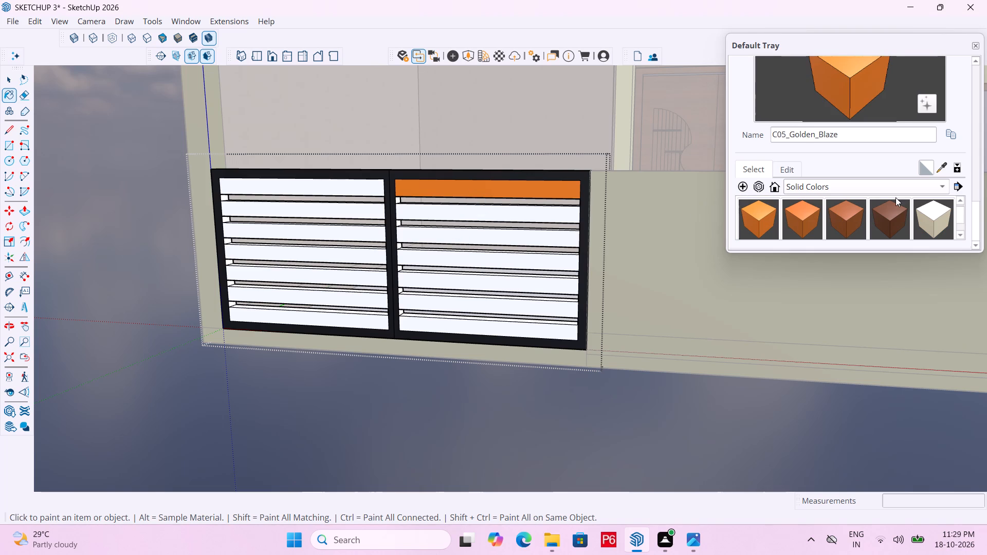
Paint the front faces of all slats in the right louvre panel with the solid colour D07_Ochre_Flame.
{"action": "scroll", "coordinate": [855, 211], "scroll_direction": "down", "scroll_amount": 1}
{"action": "scroll", "coordinate": [919, 224], "scroll_direction": "down", "scroll_amount": 1}
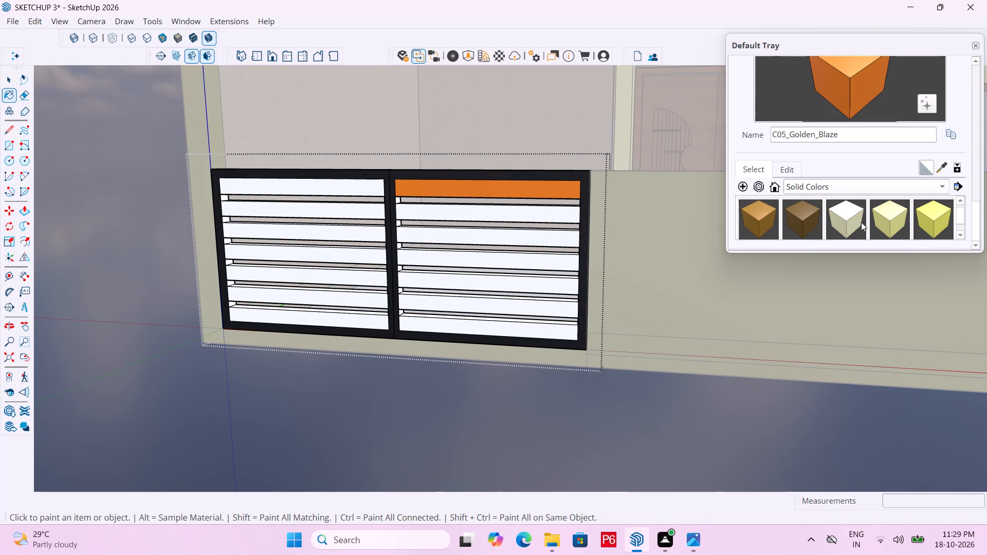
{"action": "left_click", "coordinate": [762, 223]}
{"action": "left_click", "coordinate": [553, 193]}
{"action": "scroll", "coordinate": [583, 209], "scroll_direction": "up", "scroll_amount": 1}
{"action": "middle_click_drag", "start_coordinate": [583, 209], "coordinate": [556, 209]}
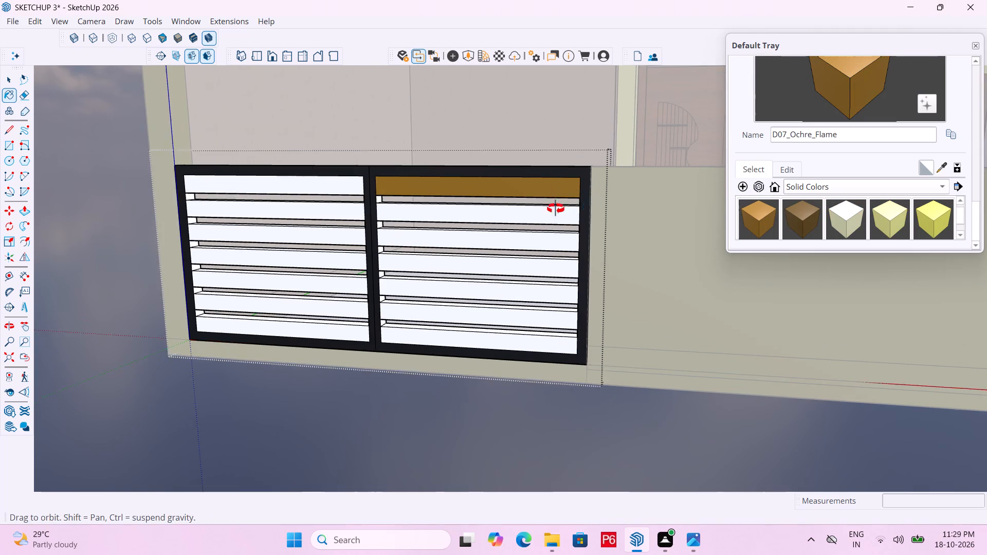
{"action": "middle_click_drag", "start_coordinate": [556, 209], "coordinate": [475, 201]}
{"action": "scroll", "coordinate": [475, 201], "scroll_direction": "up", "scroll_amount": 3}
{"action": "left_click", "coordinate": [487, 217]}
{"action": "left_click", "coordinate": [466, 261]}
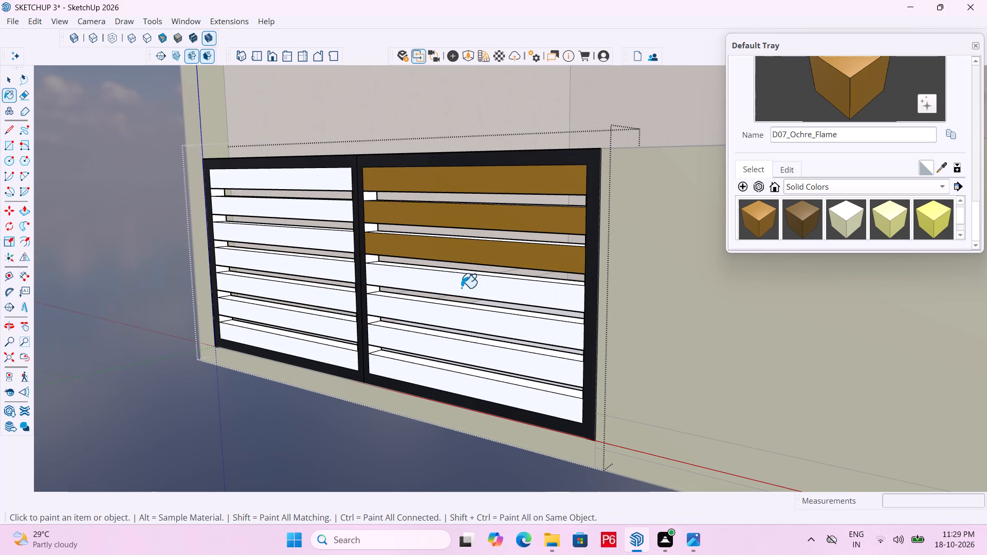
{"action": "left_click", "coordinate": [464, 284]}
{"action": "left_click", "coordinate": [463, 318]}
{"action": "left_click", "coordinate": [455, 350]}
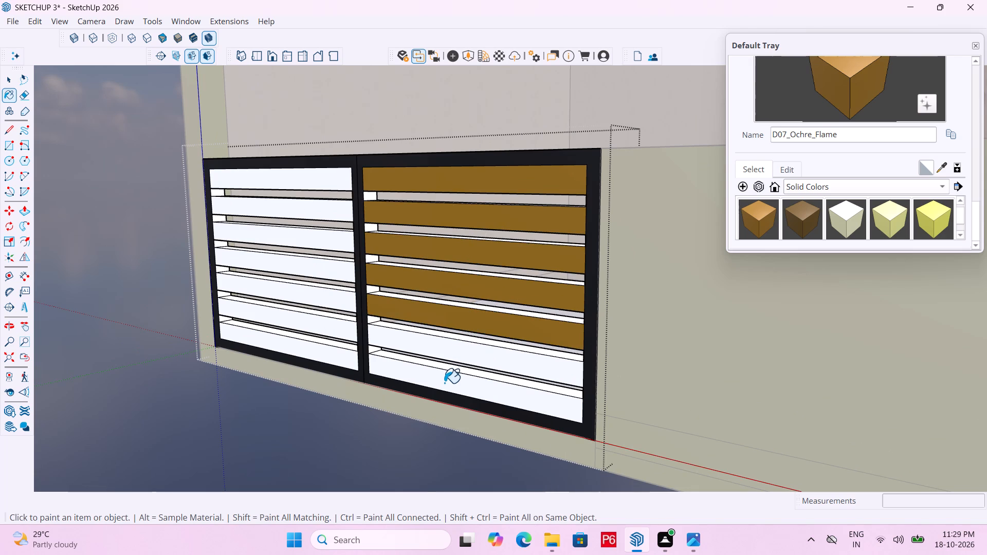
{"action": "left_click", "coordinate": [444, 383]}
Paint the left louvre panel's slat fronts and the bottom slat's upper face with D07_Ochre_Flame.
{"action": "left_click_drag", "start_coordinate": [338, 351], "coordinate": [339, 345]}
{"action": "left_click", "coordinate": [338, 331]}
{"action": "left_click_drag", "start_coordinate": [333, 304], "coordinate": [336, 299]}
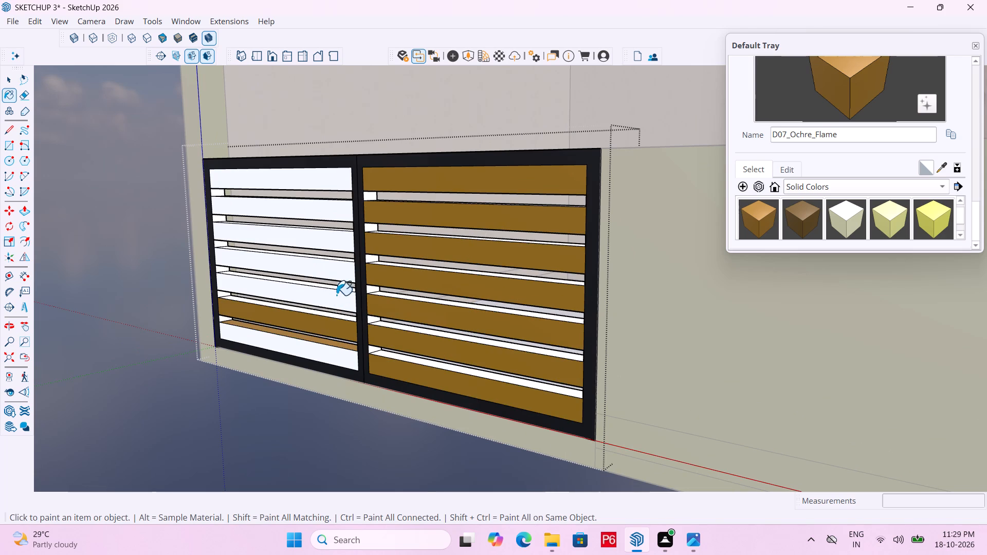
{"action": "left_click", "coordinate": [336, 273]}
{"action": "left_click_drag", "start_coordinate": [330, 239], "coordinate": [331, 233]}
{"action": "left_click", "coordinate": [331, 210]}
{"action": "left_click", "coordinate": [329, 180]}
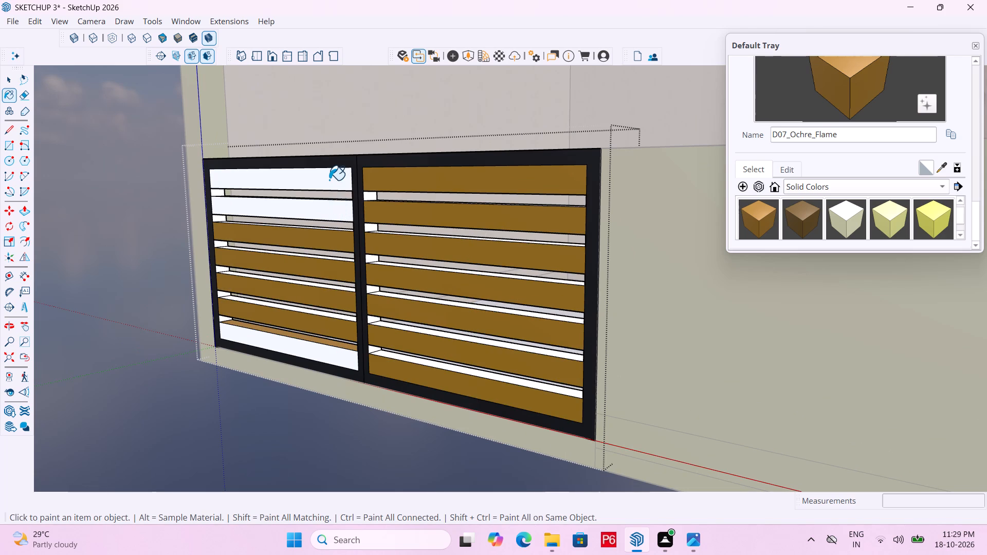
{"action": "left_click", "coordinate": [332, 363]}
Paint the upper faces of the second and third slats from the top in both panels with D07_Ochre_Flame.
{"action": "middle_click_drag", "start_coordinate": [579, 189], "coordinate": [328, 269]}
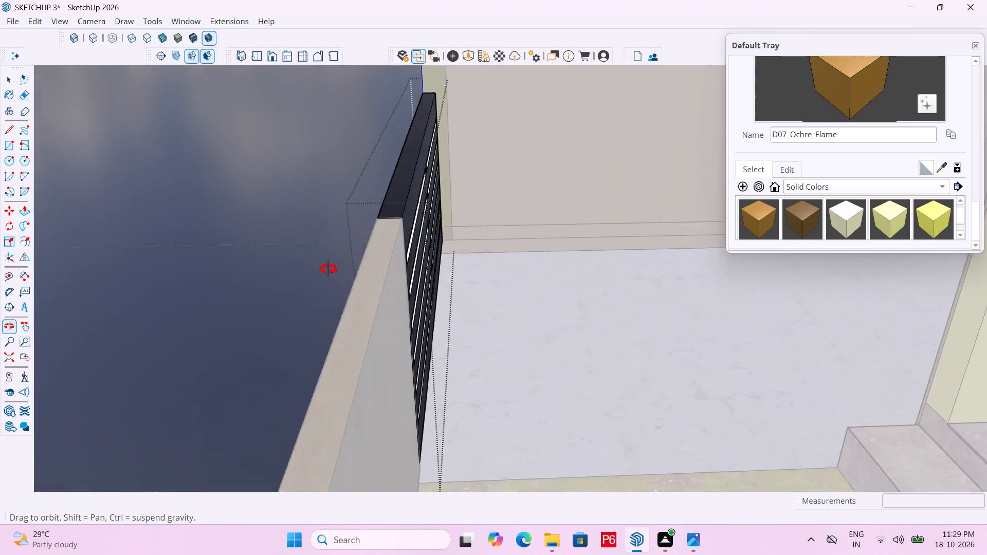
{"action": "middle_click_drag", "start_coordinate": [328, 269], "coordinate": [230, 220]}
{"action": "scroll", "coordinate": [435, 208], "scroll_direction": "up", "scroll_amount": 4}
{"action": "left_click", "coordinate": [432, 157]}
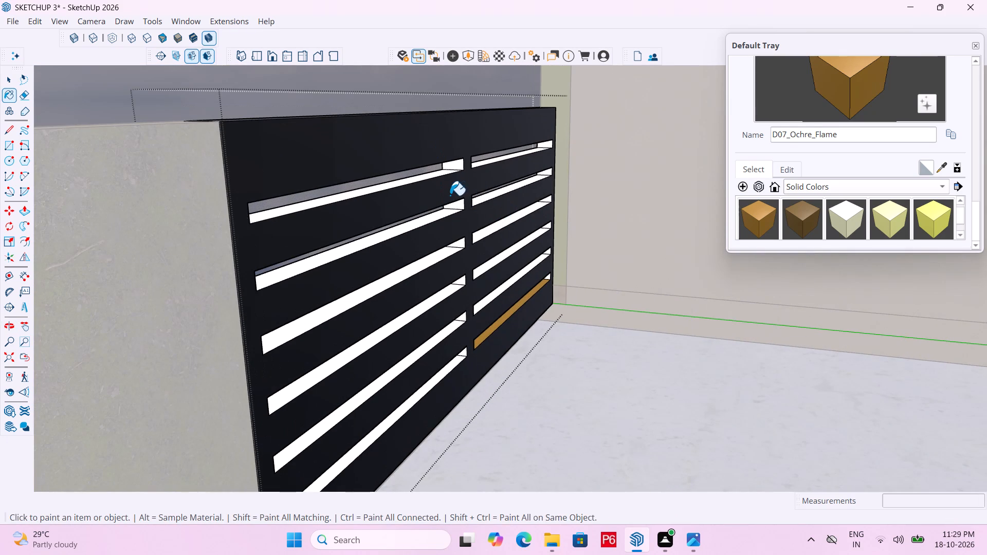
{"action": "scroll", "coordinate": [555, 204], "scroll_direction": "down", "scroll_amount": 4}
{"action": "middle_click_drag", "start_coordinate": [429, 272], "coordinate": [714, 271]}
{"action": "scroll", "coordinate": [697, 254], "scroll_direction": "up", "scroll_amount": 4}
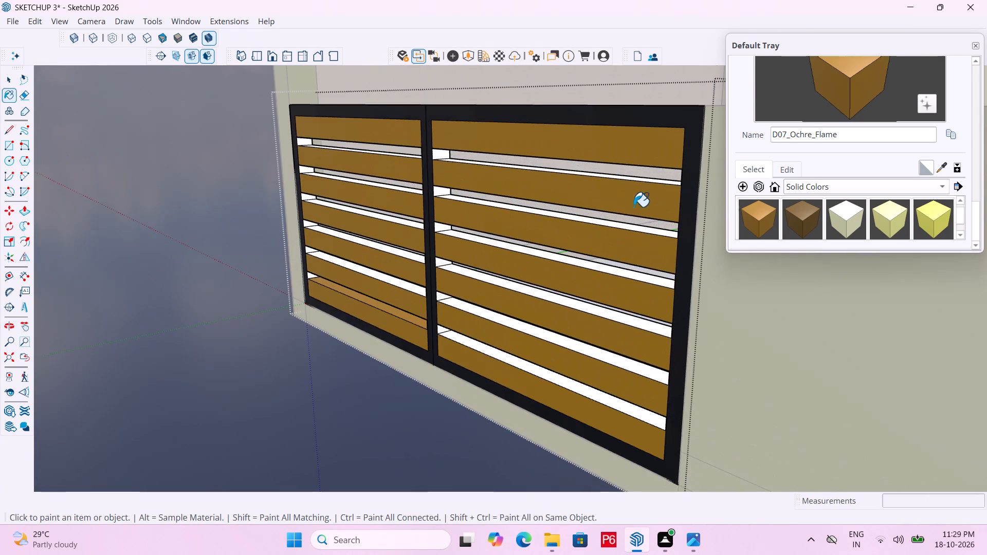
{"action": "scroll", "coordinate": [456, 172], "scroll_direction": "up", "scroll_amount": 4}
{"action": "middle_click_drag", "start_coordinate": [391, 149], "coordinate": [453, 203]}
{"action": "scroll", "coordinate": [450, 205], "scroll_direction": "up", "scroll_amount": 5}
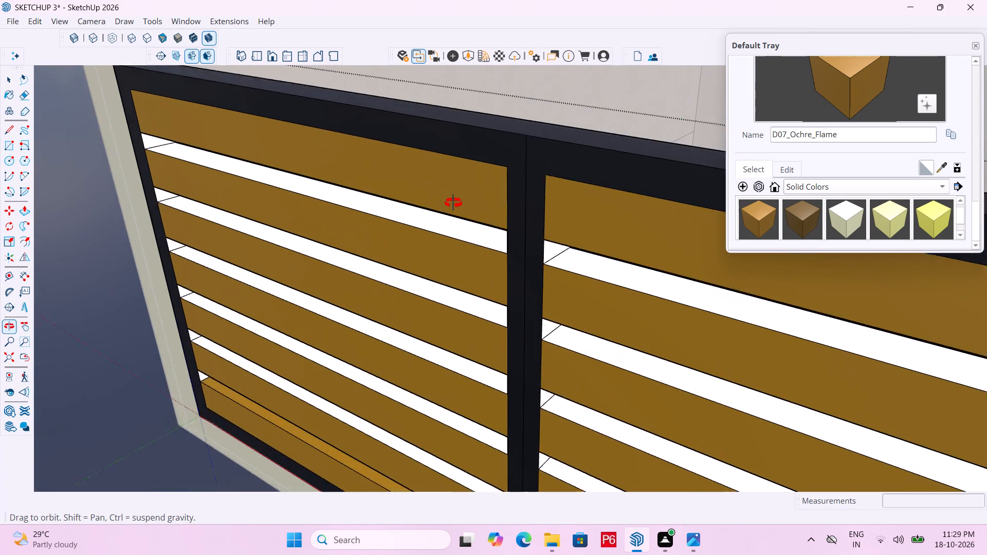
{"action": "middle_click_drag", "start_coordinate": [453, 203], "coordinate": [455, 202]}
{"action": "left_click_drag", "start_coordinate": [480, 232], "coordinate": [486, 231]}
{"action": "left_click", "coordinate": [588, 268]}
{"action": "left_click", "coordinate": [511, 321]}
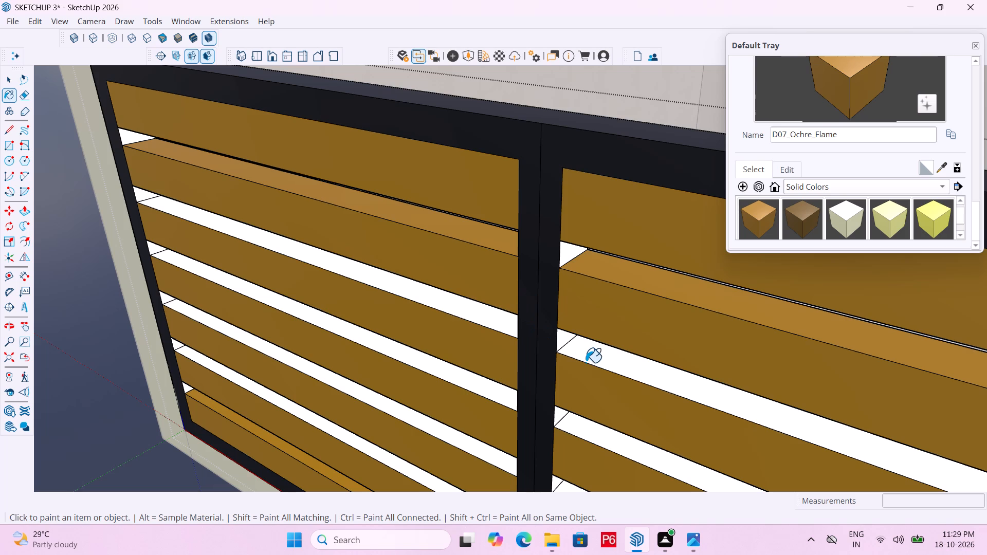
{"action": "left_click_drag", "start_coordinate": [587, 361], "coordinate": [587, 348]}
Paint the small end faces inside the two uppermost gaps of both louvre panels with D07_Ochre_Flame.
{"action": "left_click", "coordinate": [566, 251]}
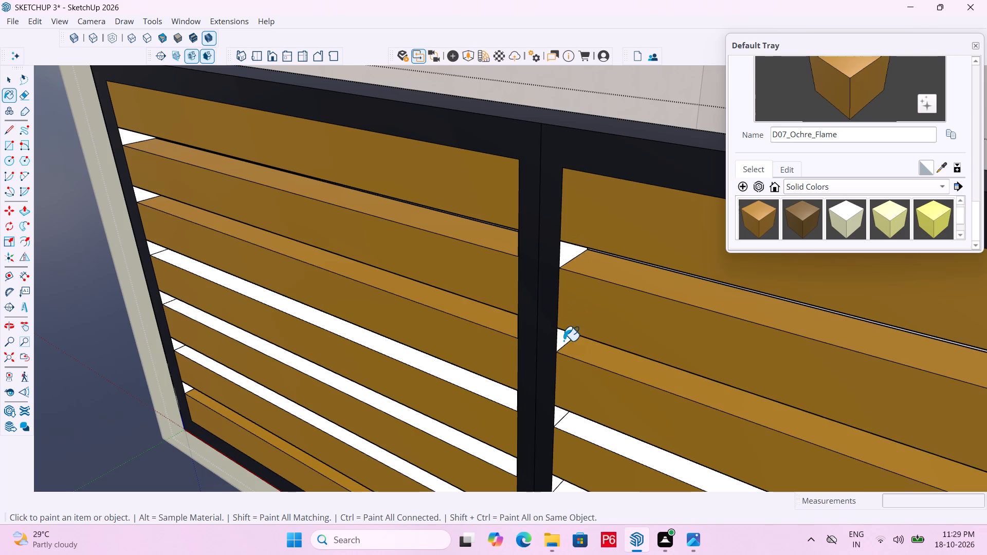
{"action": "left_click_drag", "start_coordinate": [563, 341], "coordinate": [564, 327]}
{"action": "left_click", "coordinate": [565, 341]}
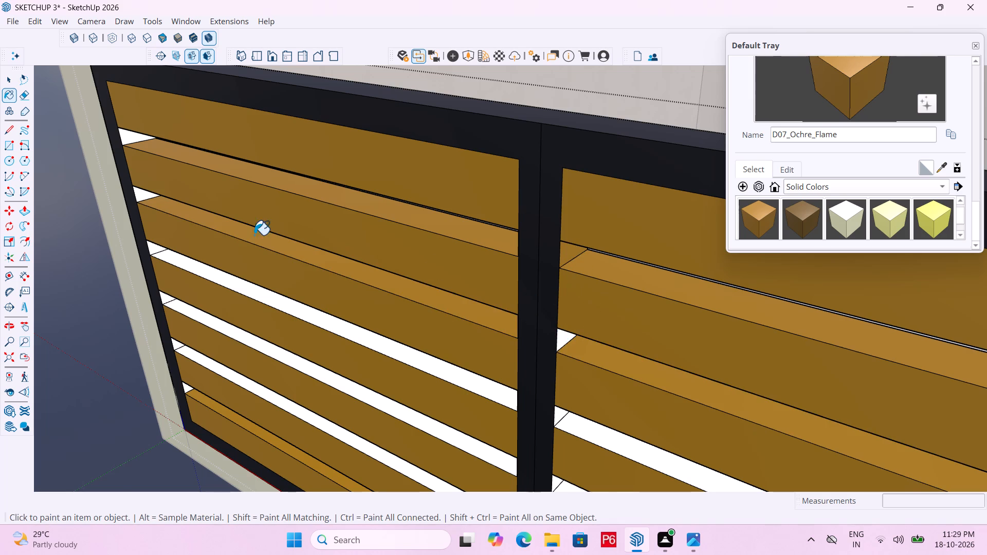
{"action": "scroll", "coordinate": [157, 178], "scroll_direction": "up", "scroll_amount": 5}
{"action": "left_click_drag", "start_coordinate": [140, 204], "coordinate": [141, 199]}
{"action": "left_click", "coordinate": [120, 102]}
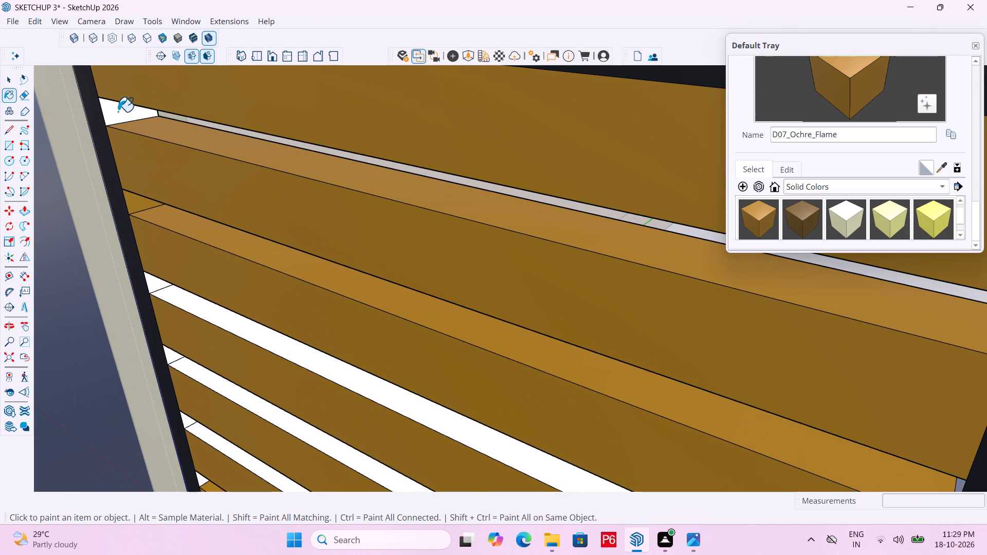
{"action": "left_click", "coordinate": [118, 112]}
Paint the upper faces of the fourth and fifth slats from the top in both panels with D07_Ochre_Flame.
{"action": "scroll", "coordinate": [206, 112], "scroll_direction": "down", "scroll_amount": 13}
{"action": "scroll", "coordinate": [443, 316], "scroll_direction": "up", "scroll_amount": 5}
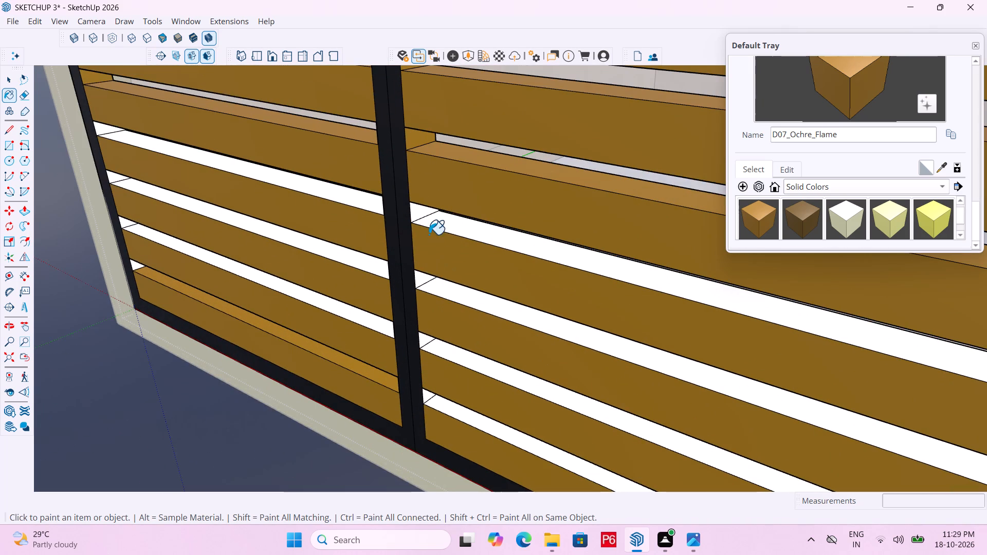
{"action": "left_click", "coordinate": [444, 223]}
{"action": "left_click", "coordinate": [367, 197]}
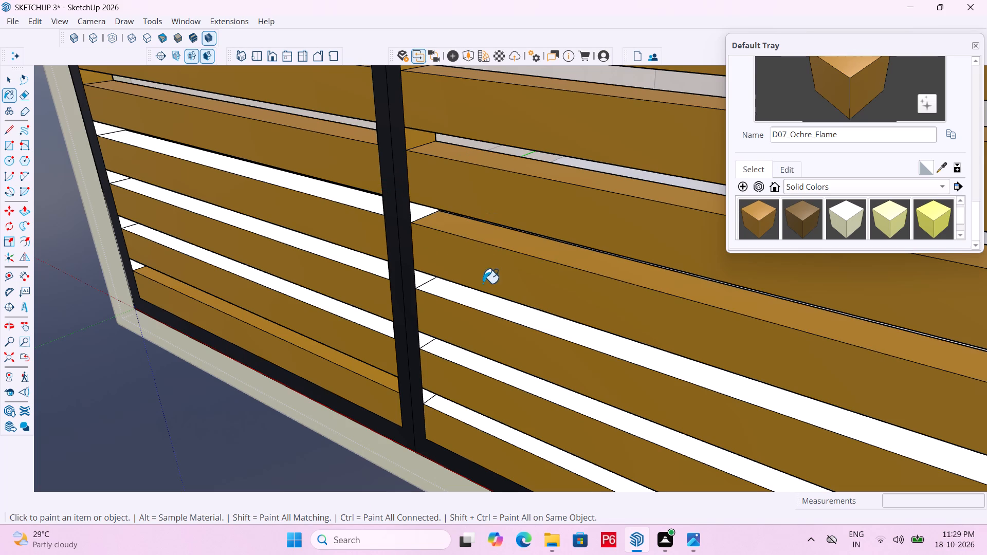
{"action": "left_click_drag", "start_coordinate": [465, 303], "coordinate": [460, 299]}
{"action": "left_click", "coordinate": [375, 266]}
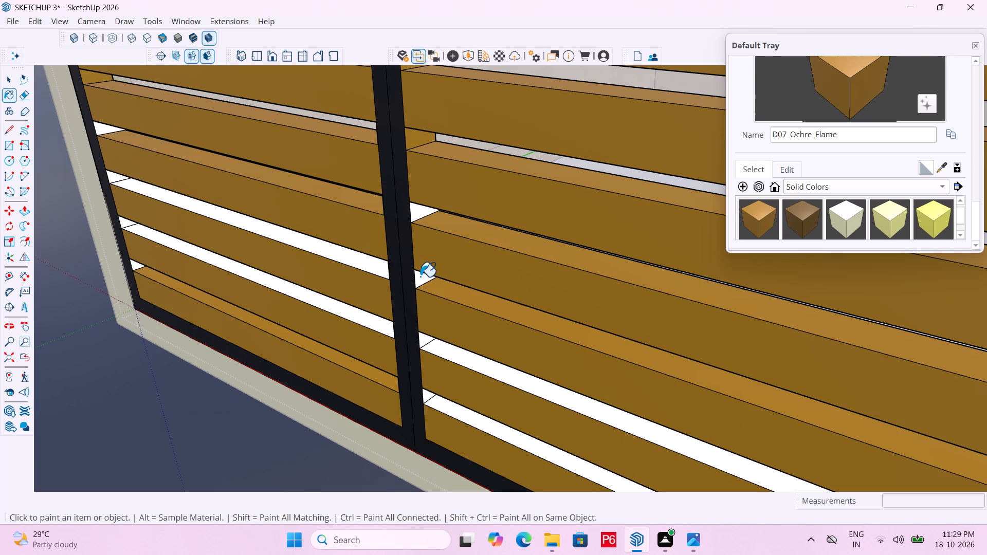
Paint the small end faces inside the third and fourth gaps of both louvre panels with D07_Ochre_Flame.
{"action": "left_click", "coordinate": [420, 281]}
{"action": "left_click", "coordinate": [420, 207]}
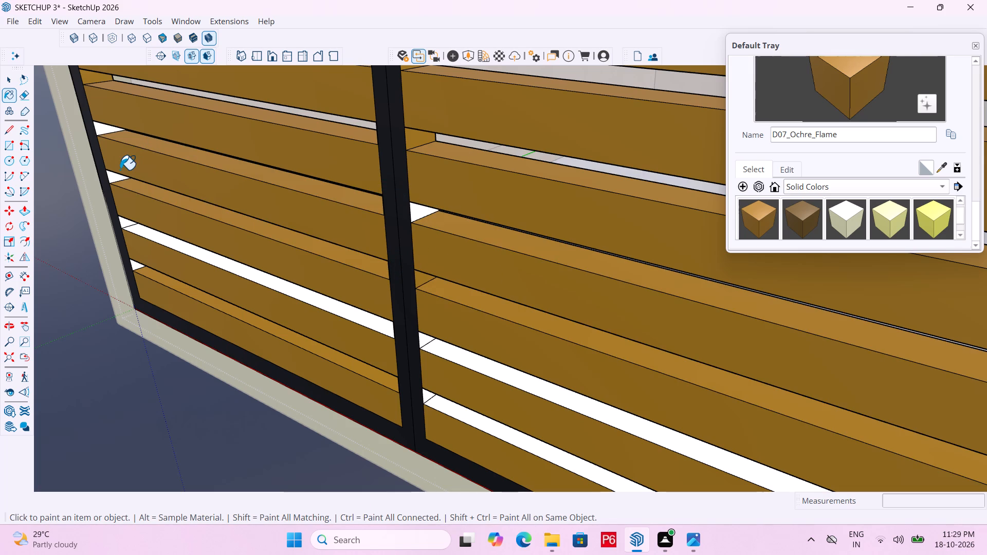
{"action": "left_click_drag", "start_coordinate": [113, 177], "coordinate": [116, 171]}
{"action": "left_click", "coordinate": [98, 131]}
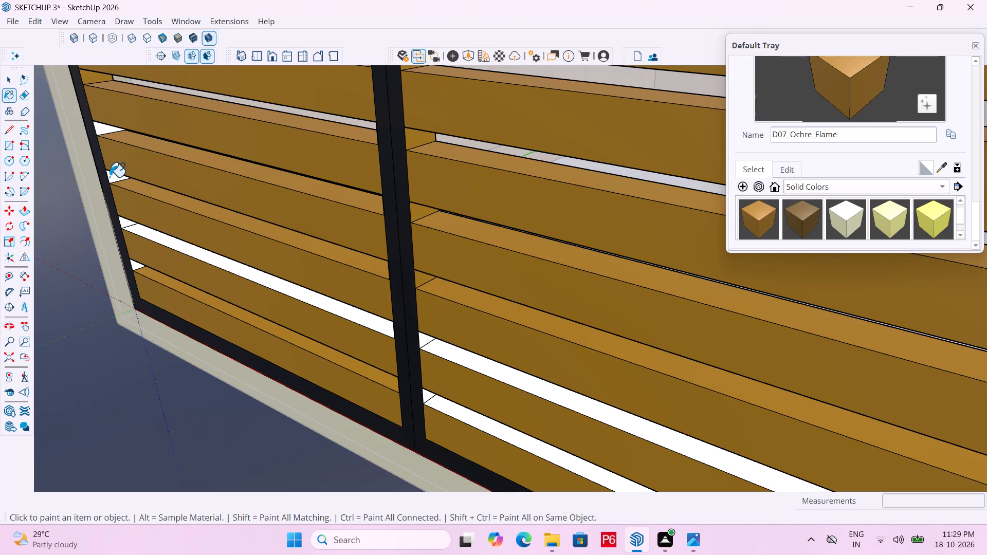
Finish painting the upper faces and small end faces around the two lowest slats of both louvre panels with D07_Ochre_Flame.
{"action": "left_click_drag", "start_coordinate": [110, 177], "coordinate": [117, 175]}
{"action": "scroll", "coordinate": [251, 118], "scroll_direction": "down", "scroll_amount": 5}
{"action": "scroll", "coordinate": [321, 286], "scroll_direction": "up", "scroll_amount": 5}
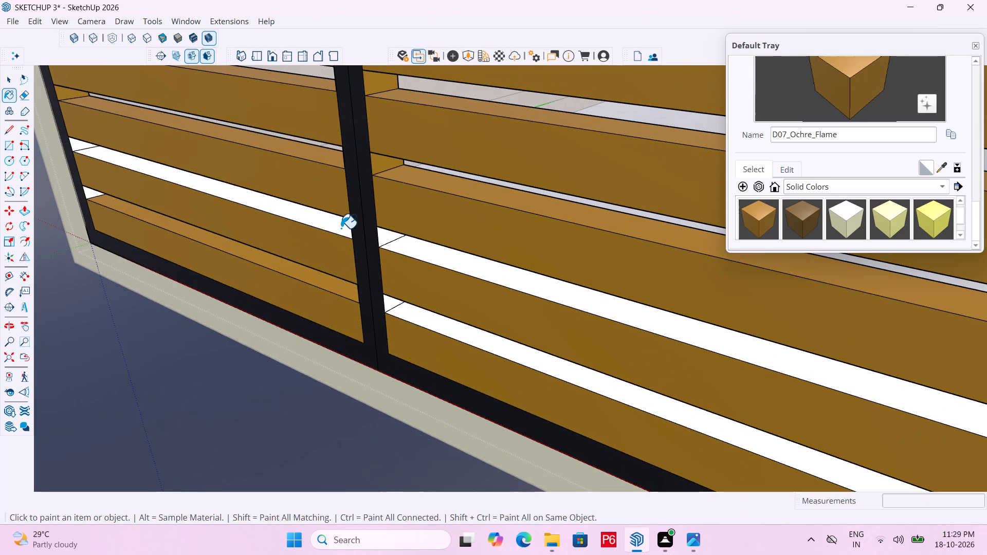
{"action": "left_click", "coordinate": [341, 228]}
{"action": "left_click_drag", "start_coordinate": [403, 254], "coordinate": [404, 249]}
{"action": "left_click", "coordinate": [387, 238]}
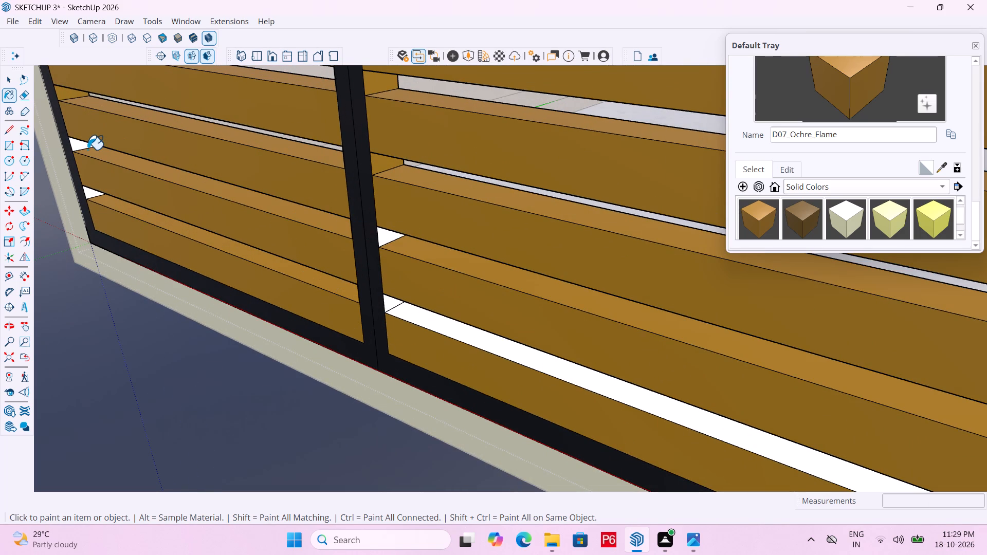
{"action": "left_click", "coordinate": [78, 147]}
{"action": "left_click", "coordinate": [90, 193]}
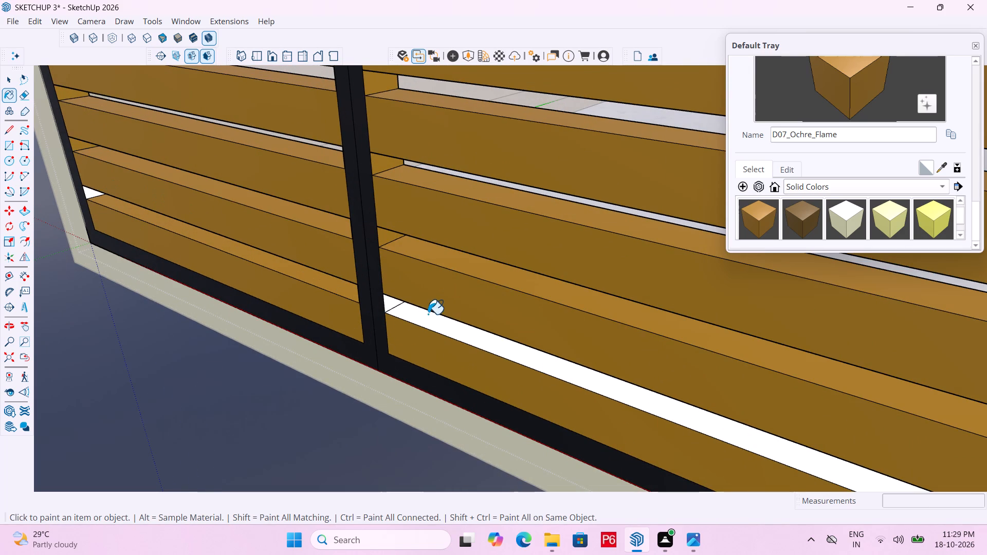
{"action": "left_click", "coordinate": [428, 314]}
{"action": "left_click", "coordinate": [390, 302]}
Paint the end faces beside the central post in the four uppermost gaps of the first louvre panel with D07_Ochre_Flame.
{"action": "scroll", "coordinate": [302, 308], "scroll_direction": "down", "scroll_amount": 6}
{"action": "middle_click_drag", "start_coordinate": [311, 312], "coordinate": [573, 319]}
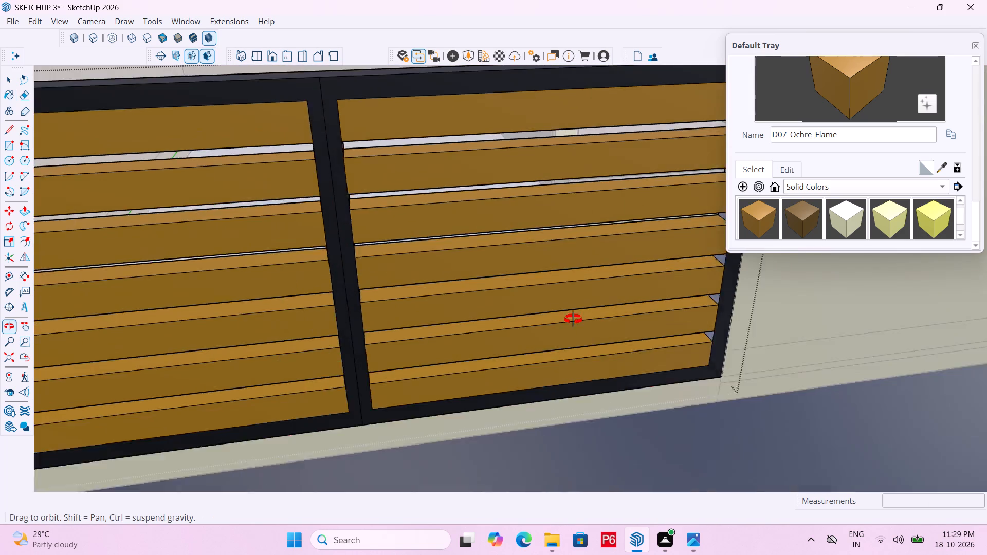
{"action": "middle_click_drag", "start_coordinate": [573, 319], "coordinate": [714, 304]}
{"action": "scroll", "coordinate": [385, 325], "scroll_direction": "down", "scroll_amount": 3}
{"action": "scroll", "coordinate": [438, 184], "scroll_direction": "up", "scroll_amount": 4}
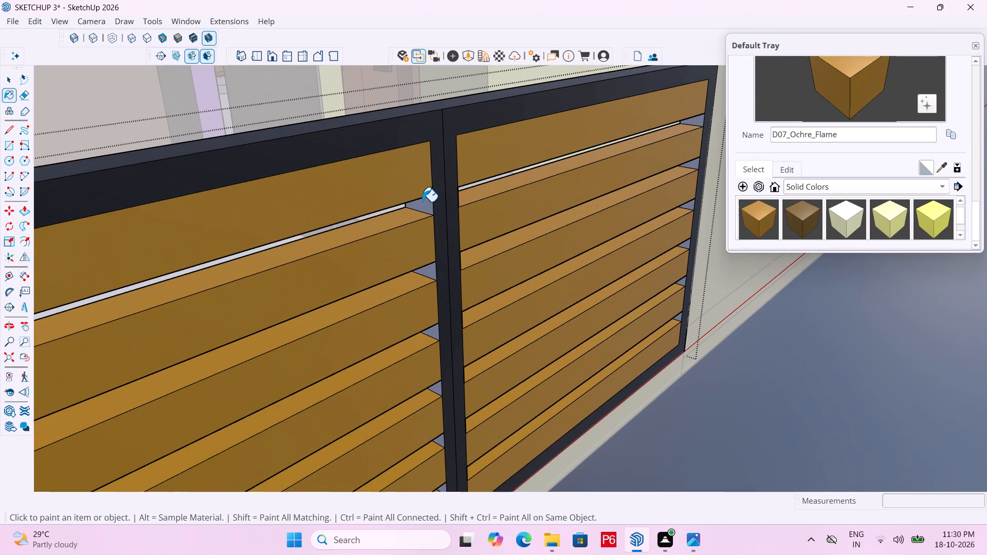
{"action": "left_click", "coordinate": [424, 203]}
{"action": "left_click", "coordinate": [429, 267]}
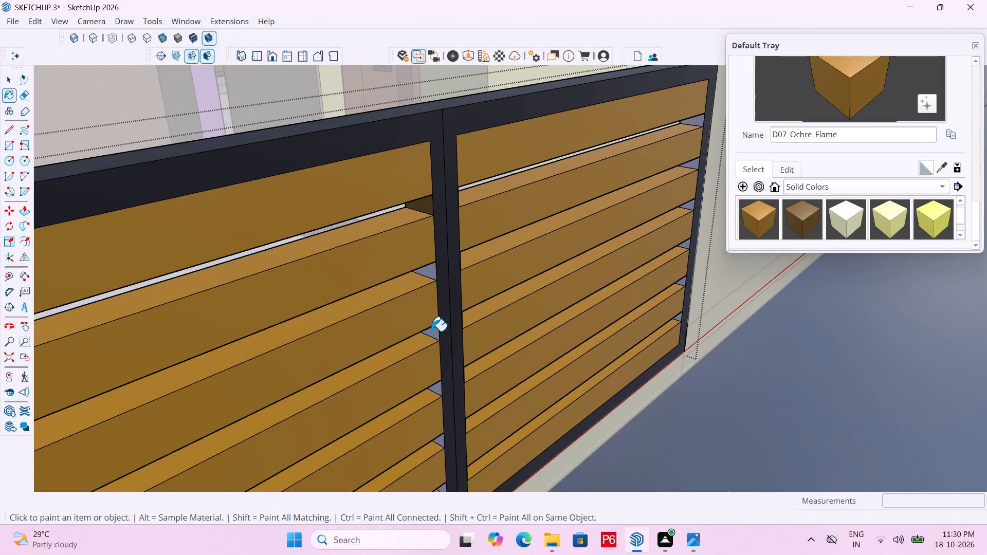
{"action": "left_click", "coordinate": [437, 335]}
{"action": "left_click", "coordinate": [436, 388]}
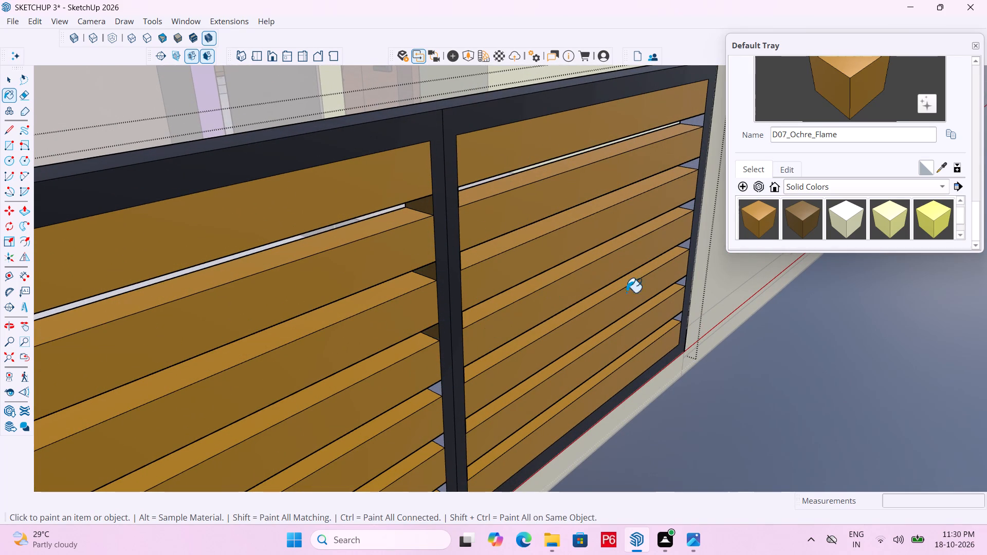
Paint the small end faces at the outer frame in the gaps of the second louvre panel with D07_Ochre_Flame.
{"action": "scroll", "coordinate": [716, 285], "scroll_direction": "up", "scroll_amount": 6}
{"action": "left_click_drag", "start_coordinate": [647, 277], "coordinate": [652, 267]}
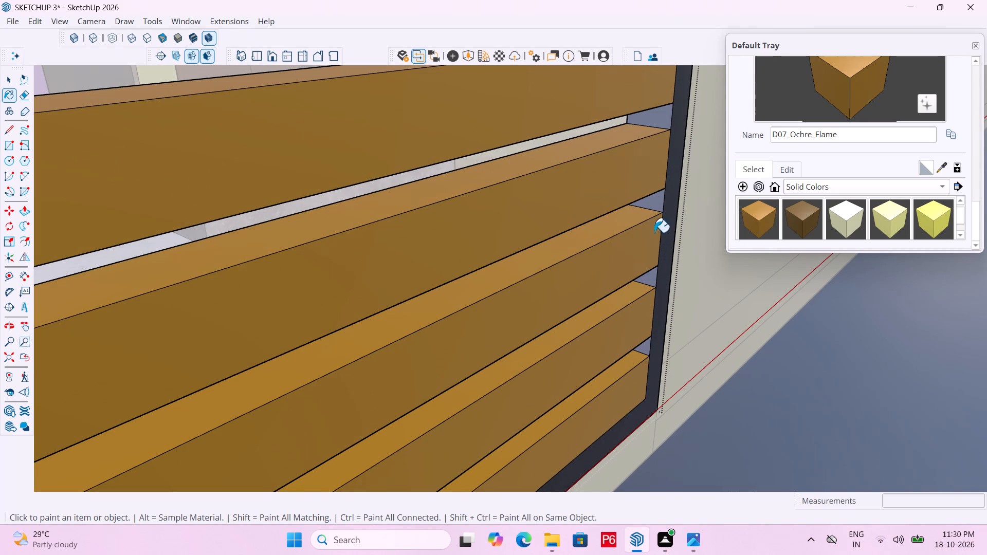
{"action": "left_click", "coordinate": [652, 206]}
{"action": "left_click", "coordinate": [645, 279]}
{"action": "left_click_drag", "start_coordinate": [644, 347], "coordinate": [644, 342]}
{"action": "left_click", "coordinate": [644, 348]}
{"action": "scroll", "coordinate": [585, 357], "scroll_direction": "down", "scroll_amount": 4}
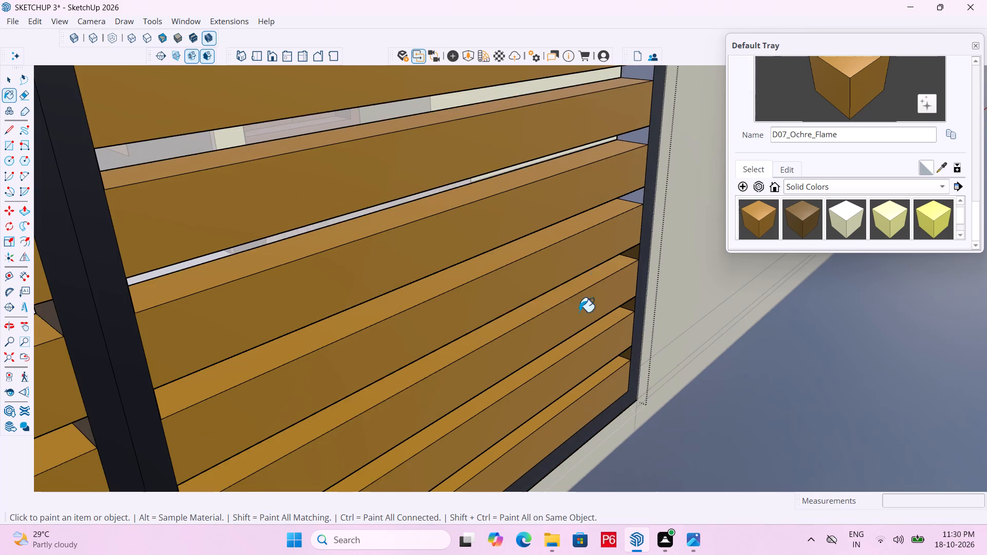
{"action": "scroll", "coordinate": [638, 195], "scroll_direction": "up", "scroll_amount": 4}
{"action": "left_click_drag", "start_coordinate": [633, 199], "coordinate": [638, 193]}
{"action": "scroll", "coordinate": [574, 269], "scroll_direction": "down", "scroll_amount": 3}
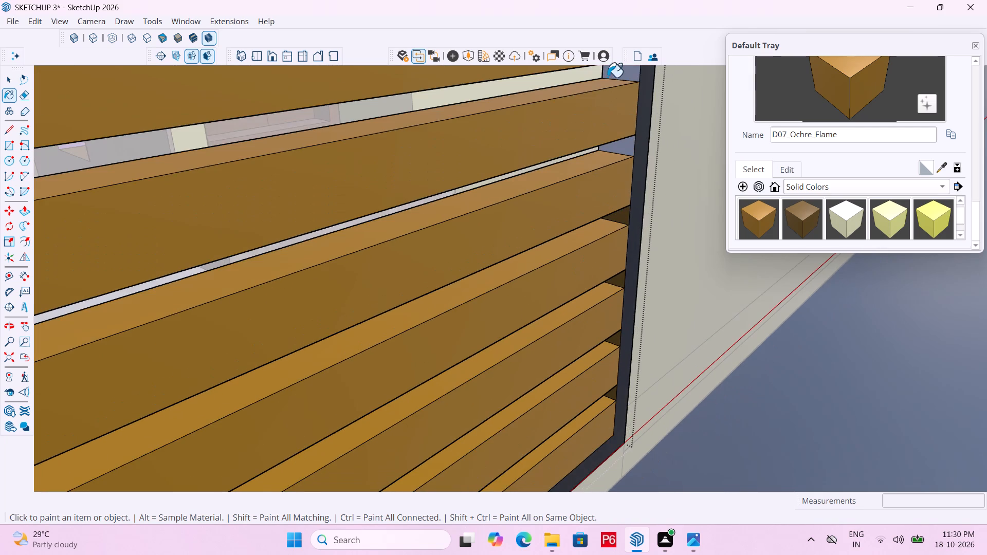
{"action": "scroll", "coordinate": [631, 137], "scroll_direction": "down", "scroll_amount": 3}
{"action": "left_click", "coordinate": [630, 86]}
{"action": "double_click", "coordinate": [628, 142]}
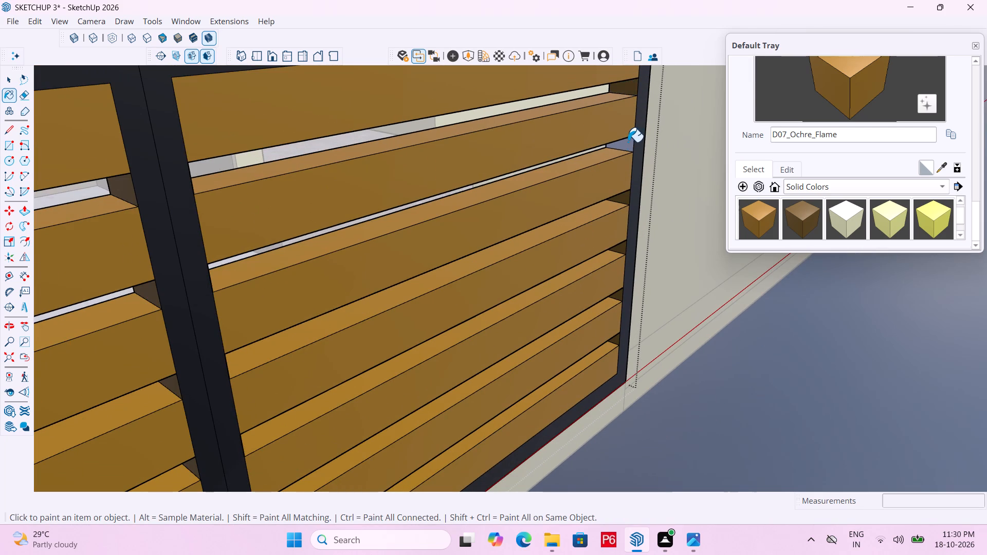
Paint the end faces beside the central post in the first panel's two lowest gaps with D07_Ochre_Flame.
{"action": "scroll", "coordinate": [629, 97], "scroll_direction": "down", "scroll_amount": 6}
{"action": "scroll", "coordinate": [458, 360], "scroll_direction": "up", "scroll_amount": 7}
{"action": "scroll", "coordinate": [406, 334], "scroll_direction": "up", "scroll_amount": 4}
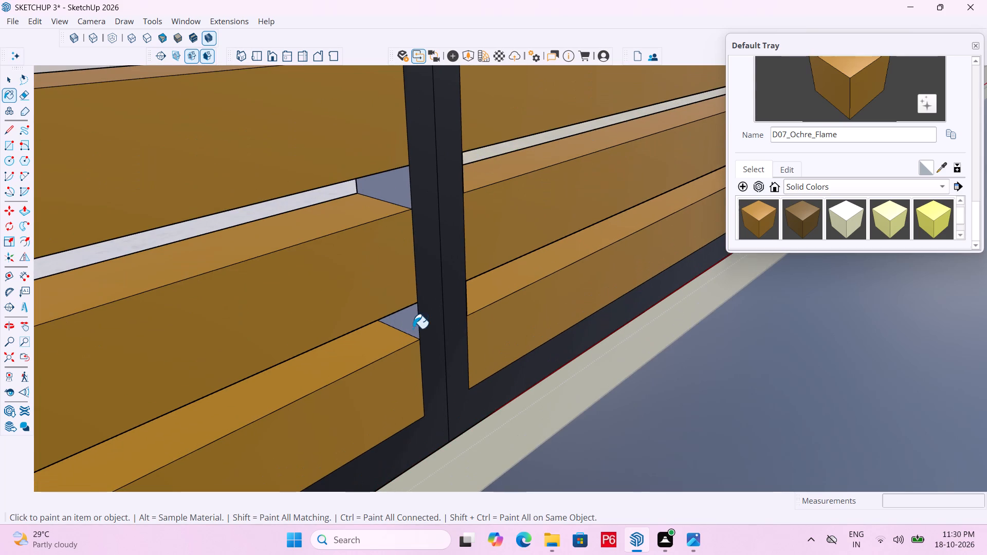
{"action": "left_click_drag", "start_coordinate": [413, 328], "coordinate": [414, 319]}
{"action": "left_click", "coordinate": [400, 196]}
{"action": "scroll", "coordinate": [383, 312], "scroll_direction": "down", "scroll_amount": 13}
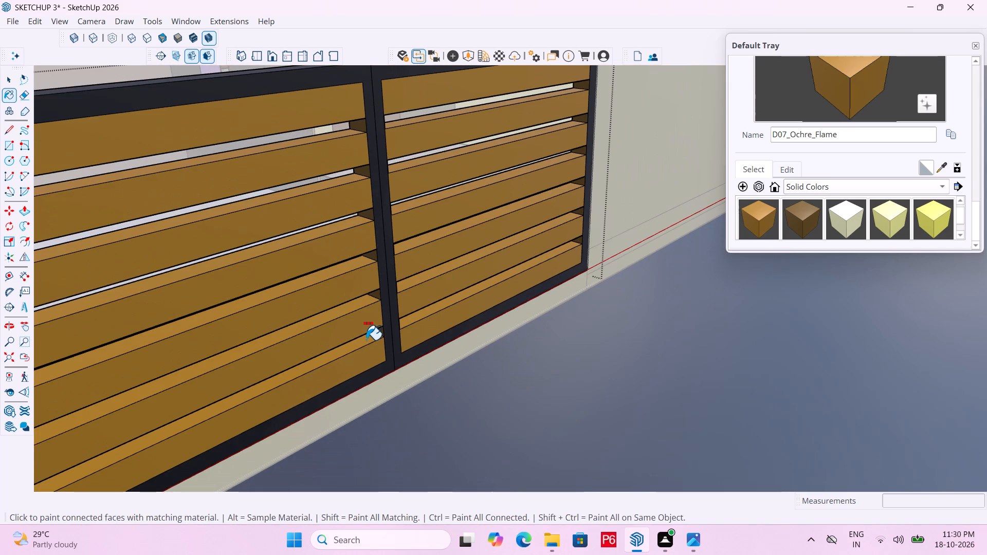
Save the model and leave the louvre unit's group.
{"action": "key", "text": "ctrl+s"}
{"action": "key", "text": "ctrl+s"}
{"action": "key", "text": "ctrl+s"}
{"action": "key", "text": "ctrl+s"}
{"action": "scroll", "coordinate": [368, 308], "scroll_direction": "down", "scroll_amount": 6}
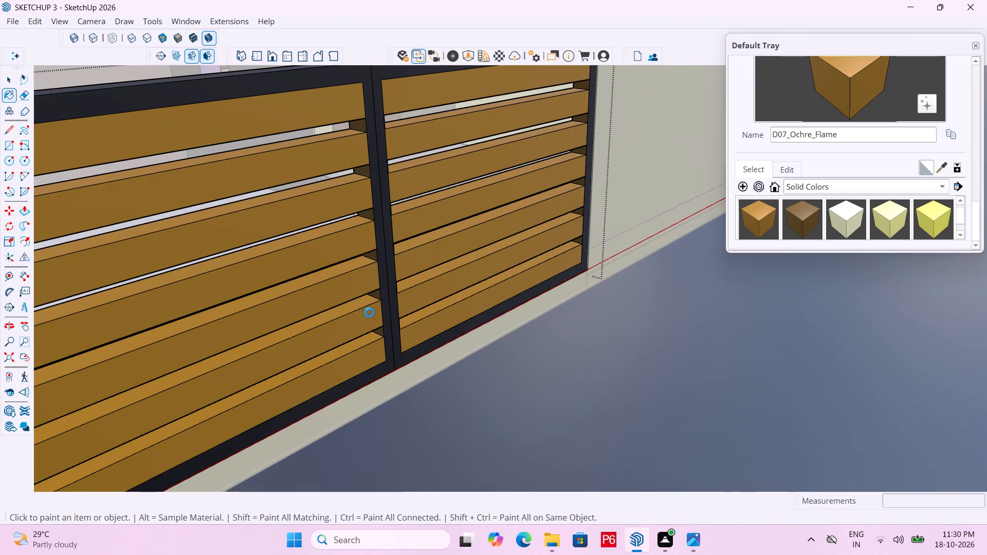
{"action": "key", "text": "space"}
{"action": "key", "text": "space"}
{"action": "scroll", "coordinate": [384, 285], "scroll_direction": "down", "scroll_amount": 10}
{"action": "double_click", "coordinate": [598, 349]}
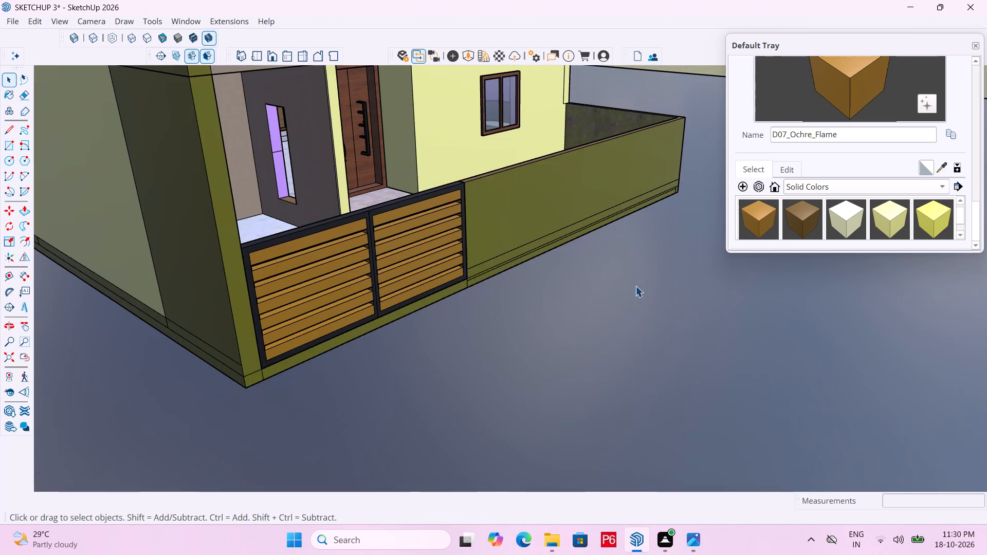
Open the upper-floor group and paint the top faces of the long and short balcony parapets with E01_Mint_Frost.
{"action": "scroll", "coordinate": [635, 286], "scroll_direction": "down", "scroll_amount": 1}
{"action": "middle_click_drag", "start_coordinate": [635, 286], "coordinate": [269, 257]}
{"action": "scroll", "coordinate": [280, 312], "scroll_direction": "down", "scroll_amount": 6}
{"action": "scroll", "coordinate": [321, 343], "scroll_direction": "down", "scroll_amount": 5}
{"action": "middle_click_drag", "start_coordinate": [378, 351], "coordinate": [687, 311]}
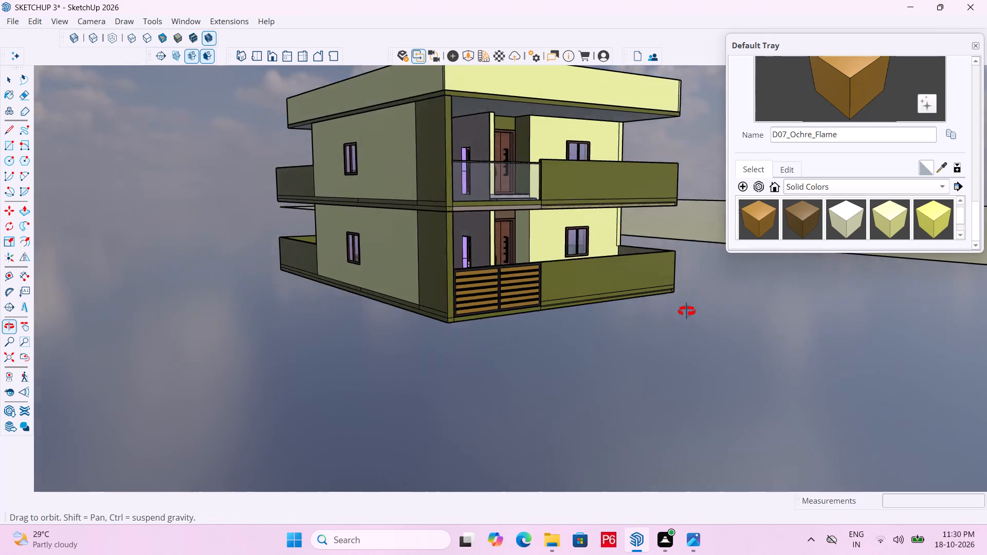
{"action": "middle_click_drag", "start_coordinate": [687, 311], "coordinate": [429, 327]}
{"action": "middle_click_drag", "start_coordinate": [528, 316], "coordinate": [495, 314]}
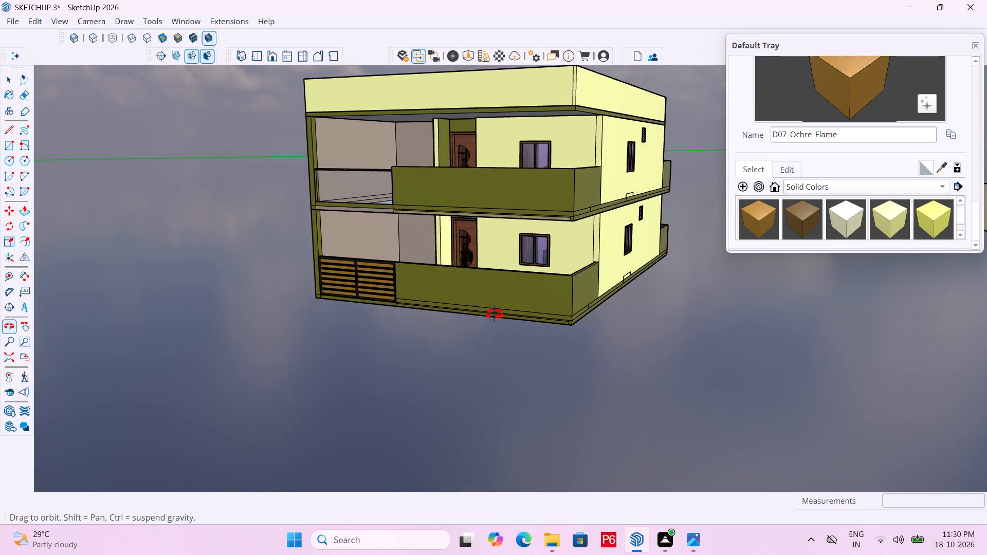
{"action": "middle_click_drag", "start_coordinate": [495, 314], "coordinate": [464, 356]}
{"action": "scroll", "coordinate": [510, 170], "scroll_direction": "up", "scroll_amount": 2}
{"action": "middle_click_drag", "start_coordinate": [514, 182], "coordinate": [471, 311]}
{"action": "scroll", "coordinate": [472, 300], "scroll_direction": "up", "scroll_amount": 8}
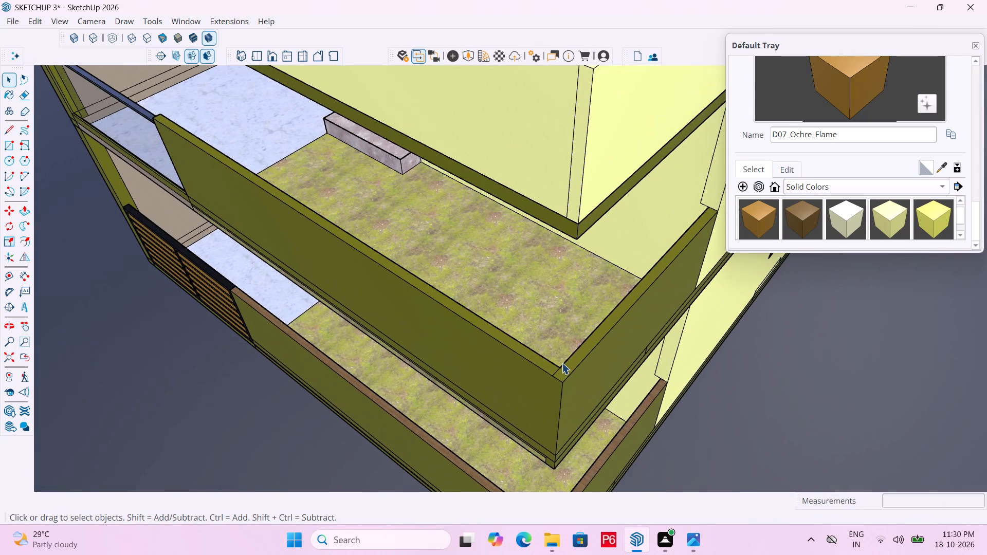
{"action": "double_click", "coordinate": [560, 376]}
{"action": "triple_click", "coordinate": [544, 367]}
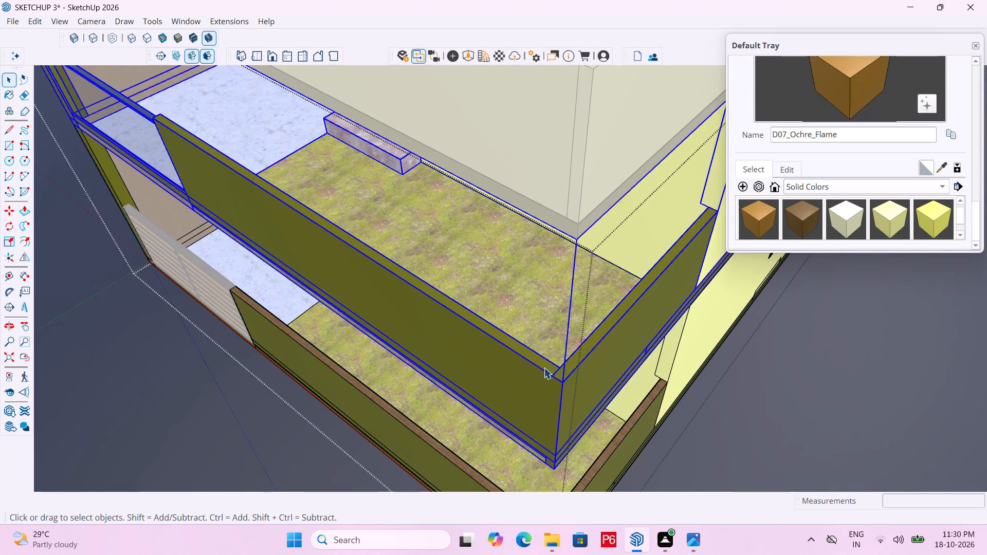
{"action": "double_click", "coordinate": [546, 366]}
{"action": "triple_click", "coordinate": [547, 366]}
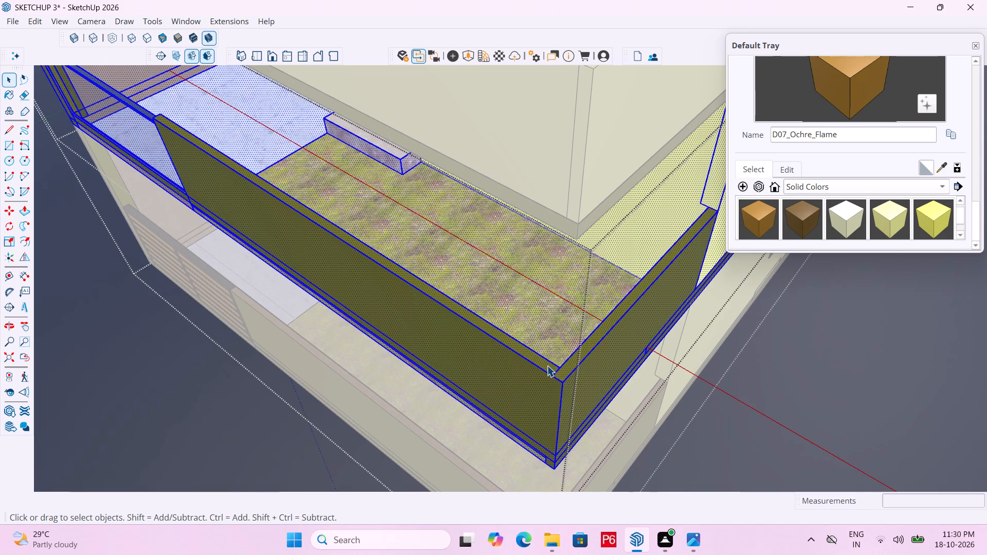
{"action": "double_click", "coordinate": [551, 370]}
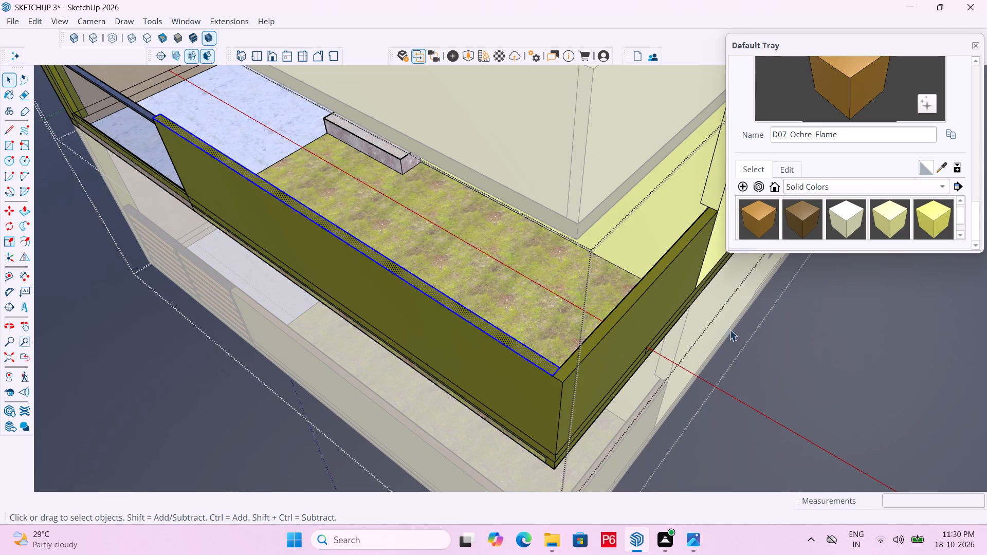
{"action": "left_click", "coordinate": [849, 216]}
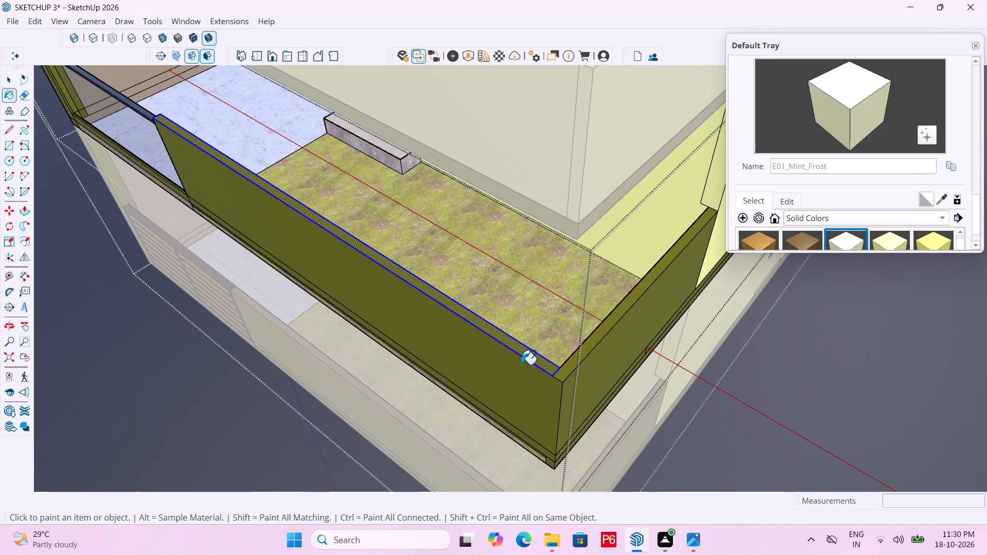
{"action": "left_click", "coordinate": [535, 363]}
{"action": "left_click", "coordinate": [565, 368]}
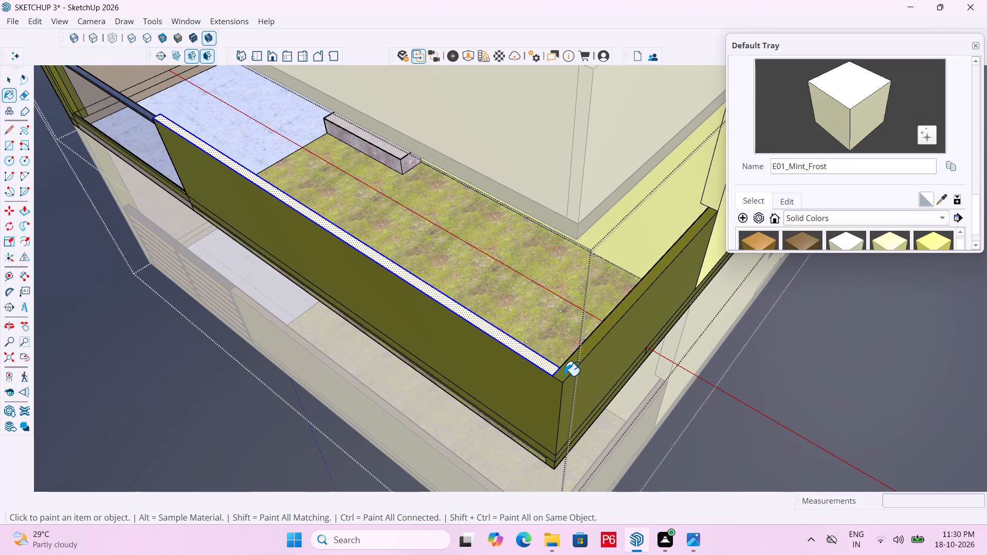
Raise the white top faces of the long and short upper balcony parapets 1" with Push/Pull.
{"action": "scroll", "coordinate": [564, 376], "scroll_direction": "up", "scroll_amount": 4}
{"action": "key", "text": "p"}
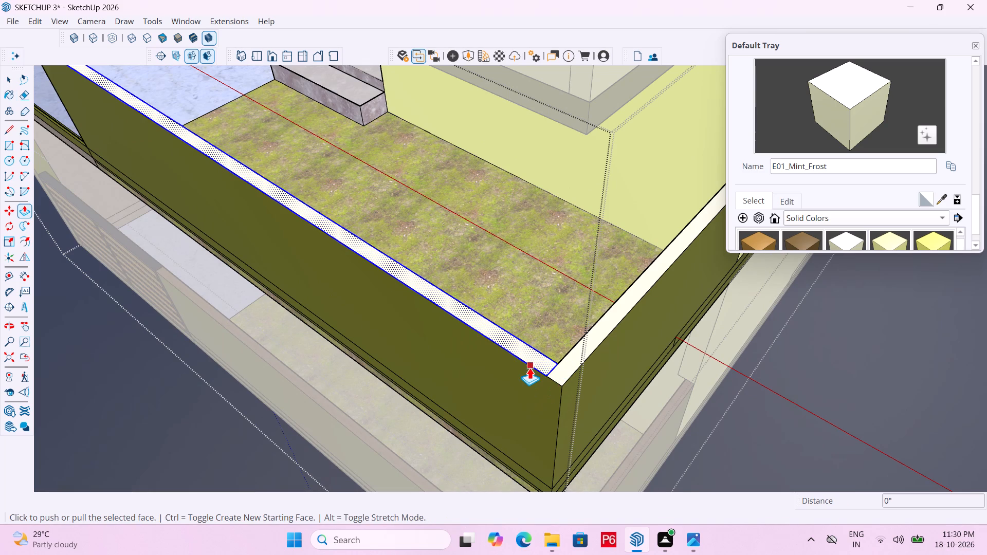
{"action": "left_click", "coordinate": [533, 364]}
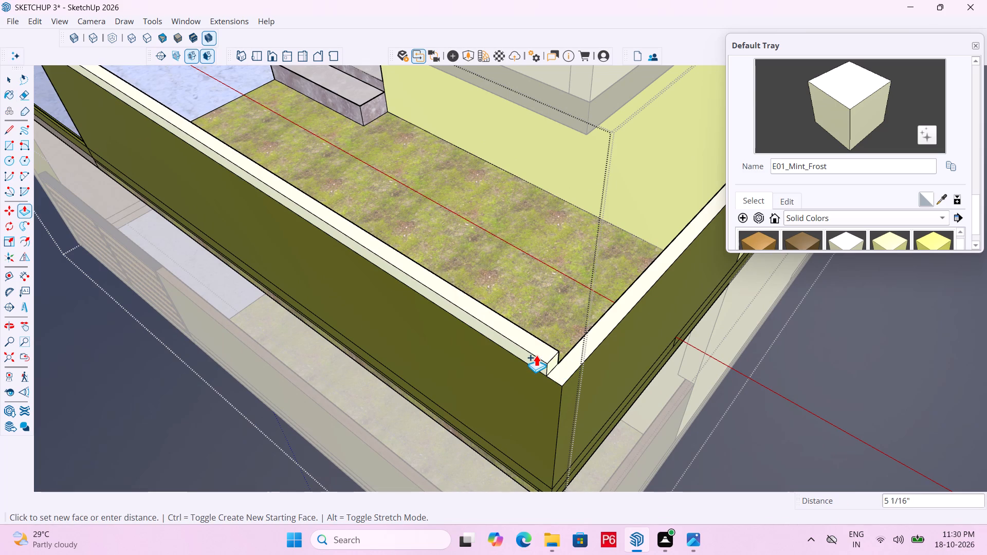
{"action": "type", "text": "1\""}
{"action": "key", "text": "Return"}
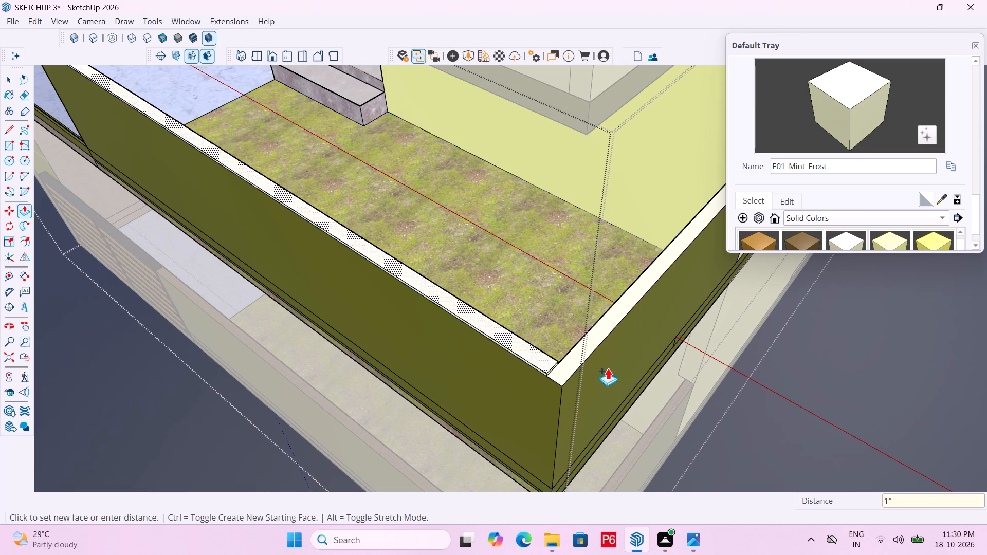
{"action": "middle_click_drag", "start_coordinate": [577, 375], "coordinate": [568, 302]}
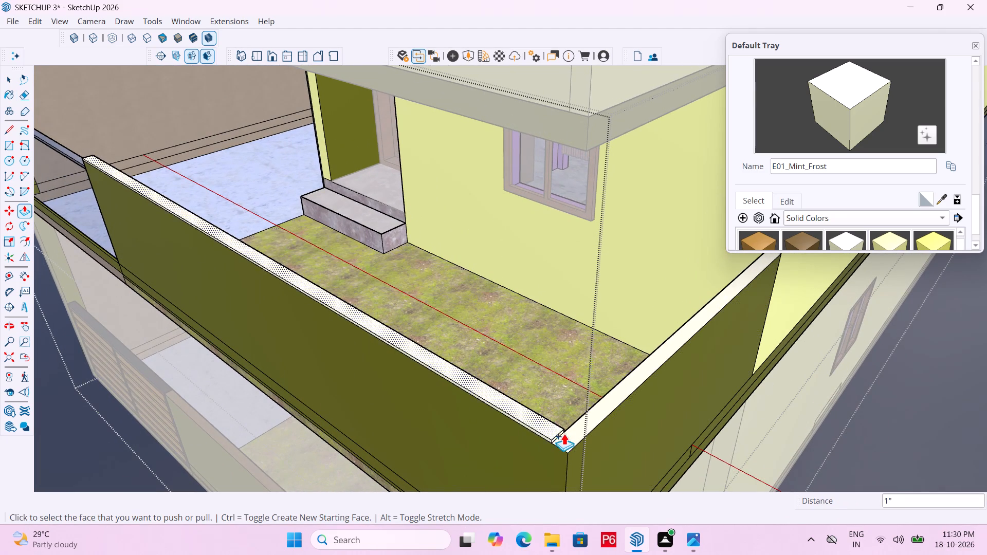
{"action": "double_click", "coordinate": [566, 437]}
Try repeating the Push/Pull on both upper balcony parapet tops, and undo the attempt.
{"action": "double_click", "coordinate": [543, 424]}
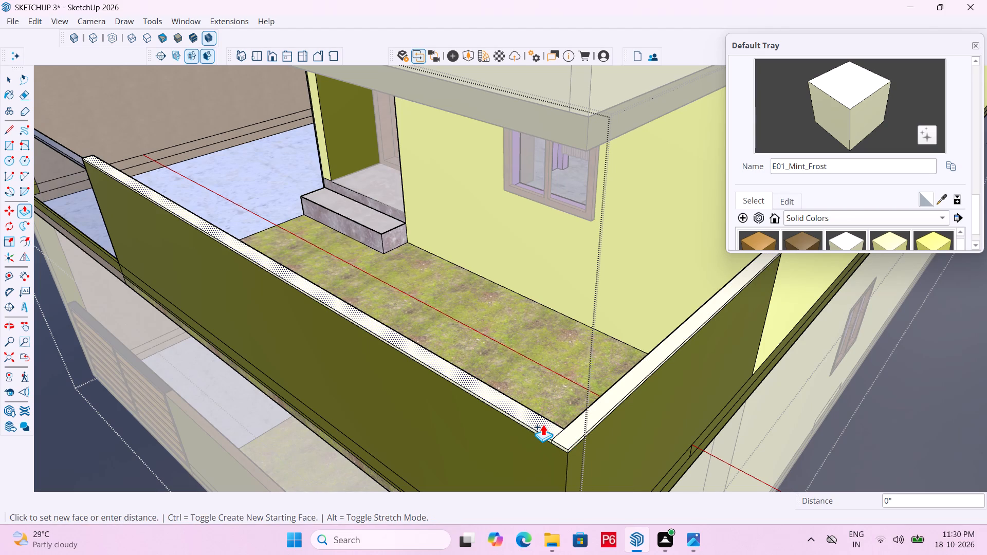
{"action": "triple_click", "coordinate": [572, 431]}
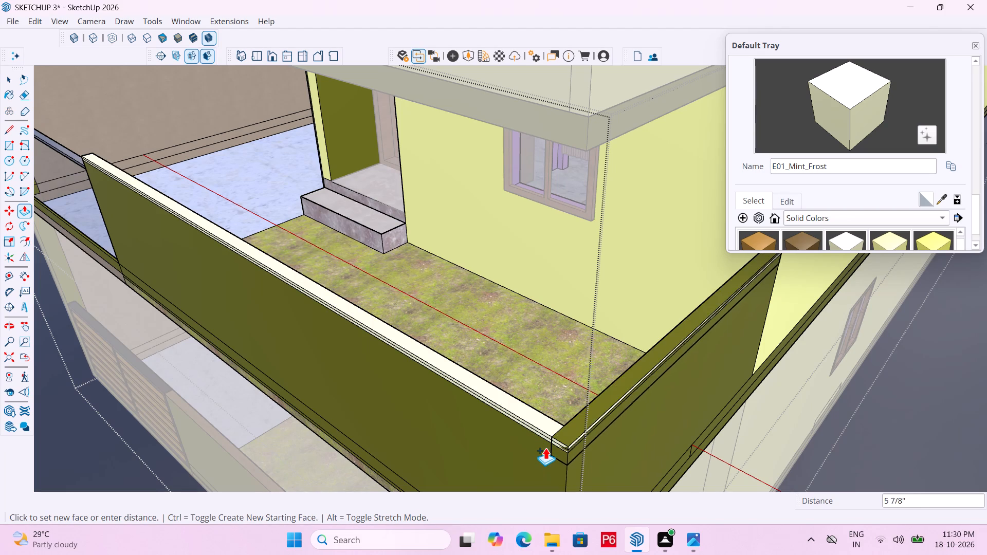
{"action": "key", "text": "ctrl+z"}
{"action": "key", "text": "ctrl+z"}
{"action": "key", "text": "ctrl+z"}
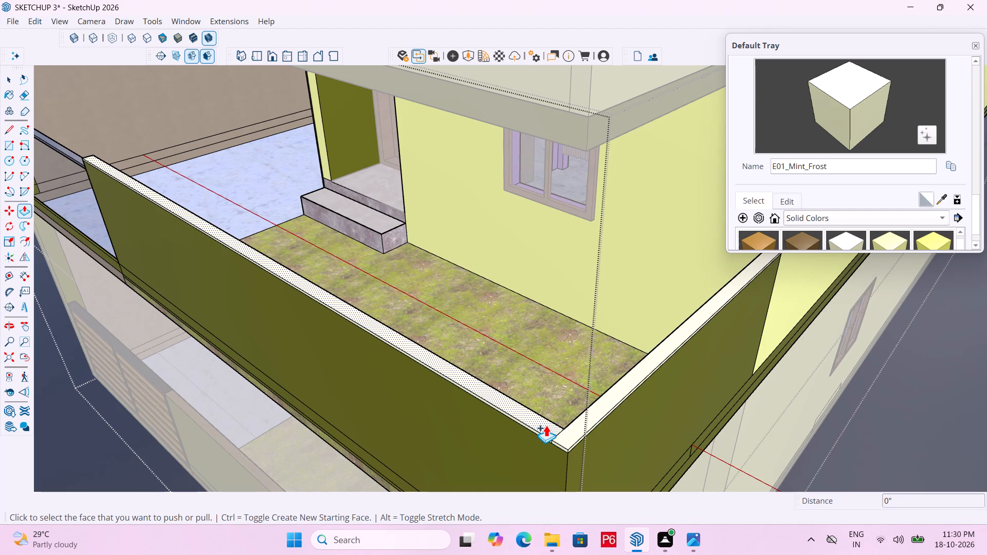
Push/Pull the top faces of the long and short upper balcony parapets 1" upward.
{"action": "left_click", "coordinate": [546, 425]}
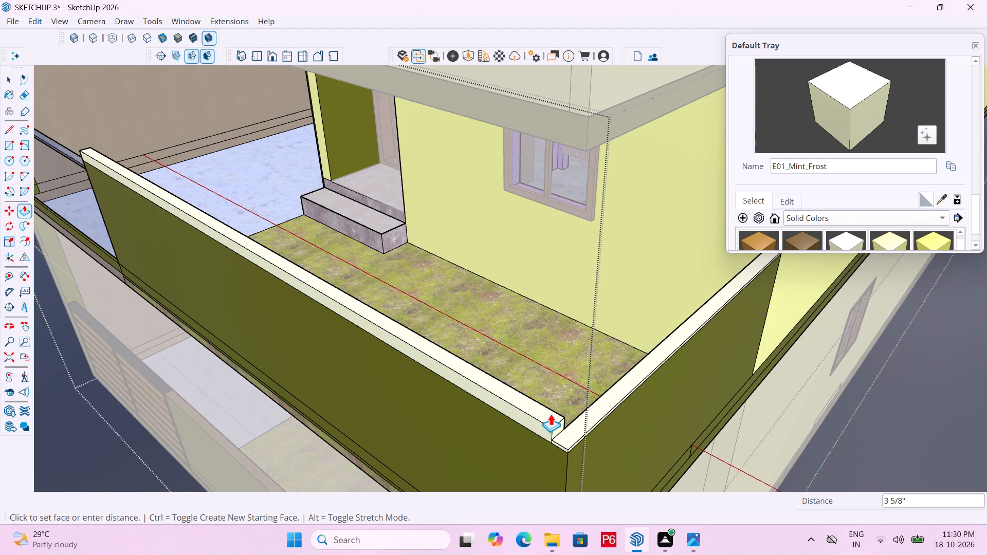
{"action": "type", "text": "1\""}
{"action": "key", "text": "Return"}
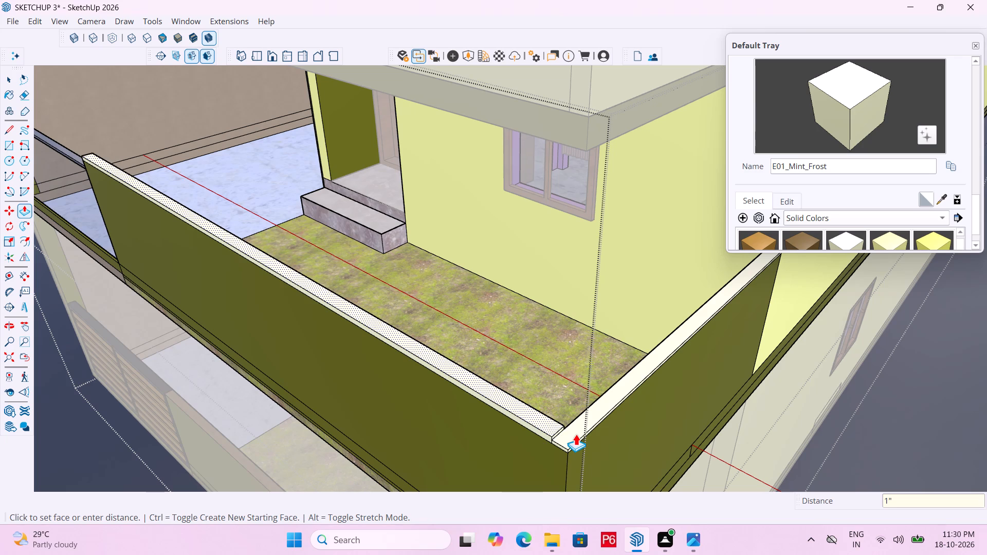
{"action": "double_click", "coordinate": [576, 434]}
{"action": "middle_click_drag", "start_coordinate": [613, 402], "coordinate": [555, 337]}
{"action": "scroll", "coordinate": [629, 360], "scroll_direction": "down", "scroll_amount": 7}
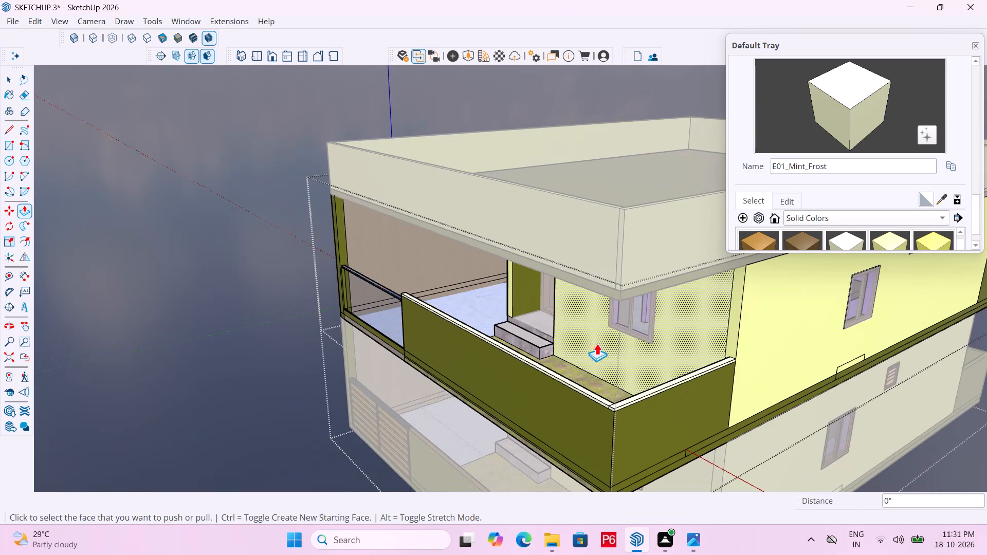
Leave the upper-floor group and save the model.
{"action": "key", "text": "space"}
{"action": "triple_click", "coordinate": [245, 365]}
{"action": "double_click", "coordinate": [244, 365]}
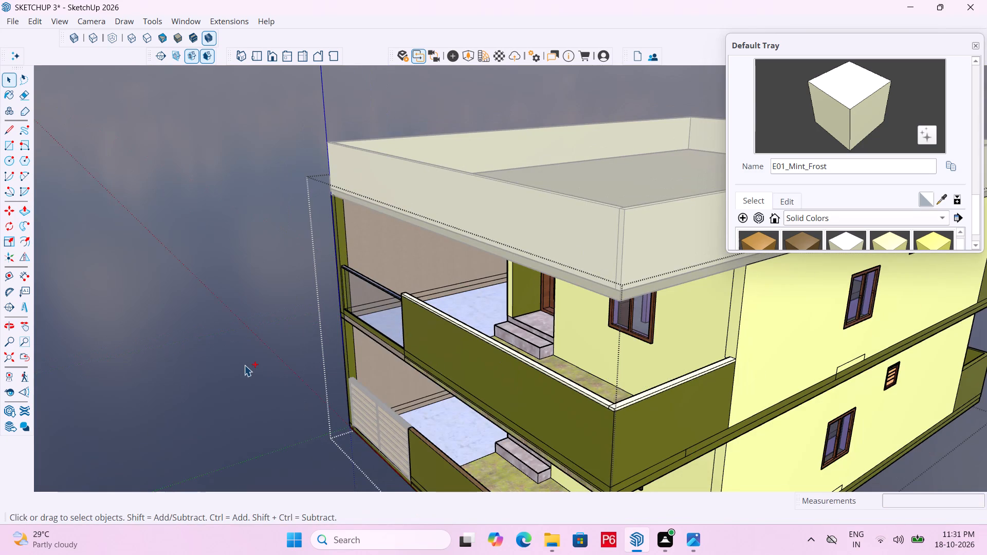
{"action": "key", "text": "ctrl+s"}
{"action": "key", "text": "ctrl+s"}
{"action": "key", "text": "ctrl+s"}
{"action": "key", "text": "ctrl+s"}
{"action": "key", "text": "ctrl+s"}
{"action": "key", "text": "ctrl+s"}
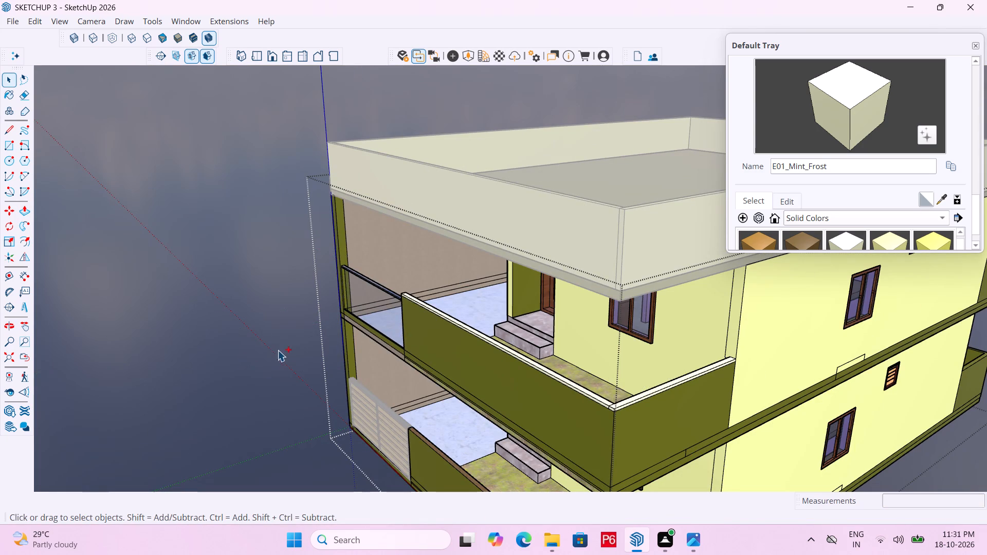
Leave the open group and draw a narrow upright rectangle, about 5 9/16" by 3' 6", on the long upper balcony parapet's outer face.
{"action": "scroll", "coordinate": [234, 329], "scroll_direction": "down", "scroll_amount": 4}
{"action": "scroll", "coordinate": [247, 260], "scroll_direction": "down", "scroll_amount": 6}
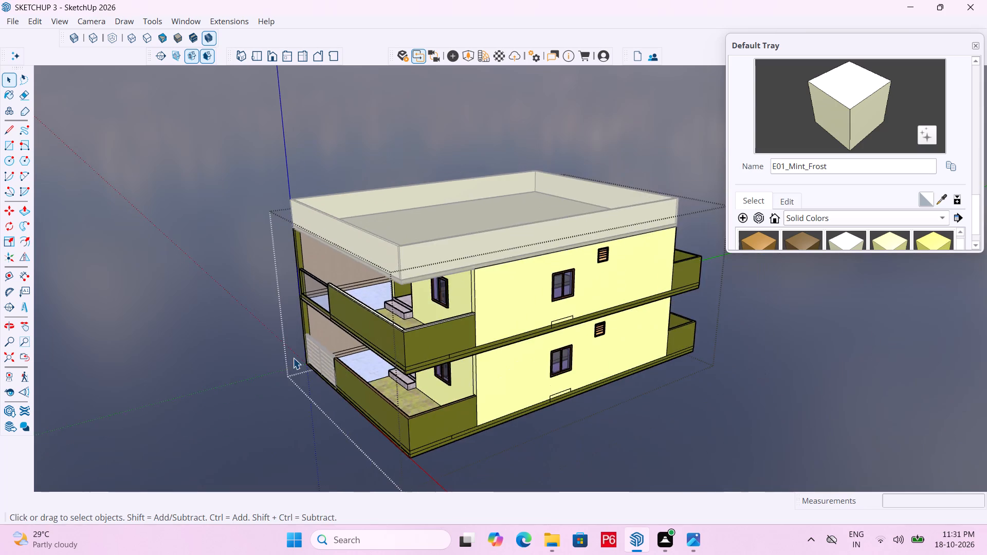
{"action": "middle_click_drag", "start_coordinate": [300, 360], "coordinate": [471, 348]}
{"action": "triple_click", "coordinate": [653, 365]}
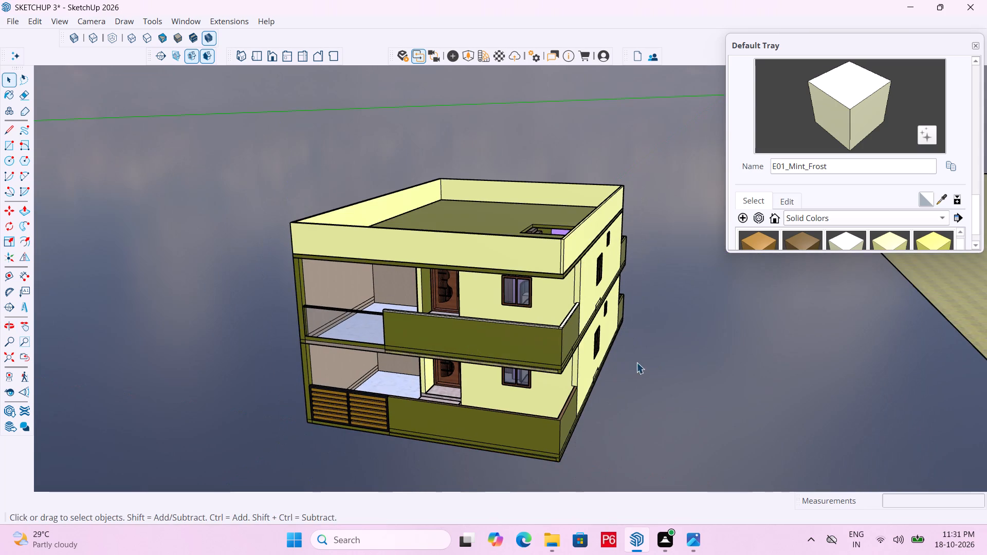
{"action": "scroll", "coordinate": [514, 340], "scroll_direction": "up", "scroll_amount": 8}
{"action": "middle_click_drag", "start_coordinate": [521, 338], "coordinate": [522, 307]}
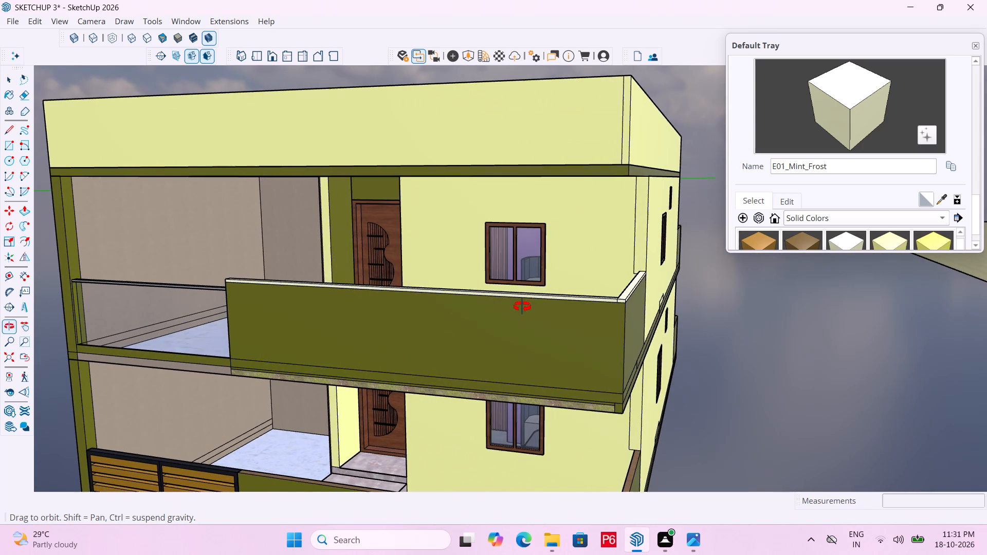
{"action": "middle_click_drag", "start_coordinate": [522, 307], "coordinate": [510, 307]}
{"action": "scroll", "coordinate": [510, 307], "scroll_direction": "up", "scroll_amount": 2}
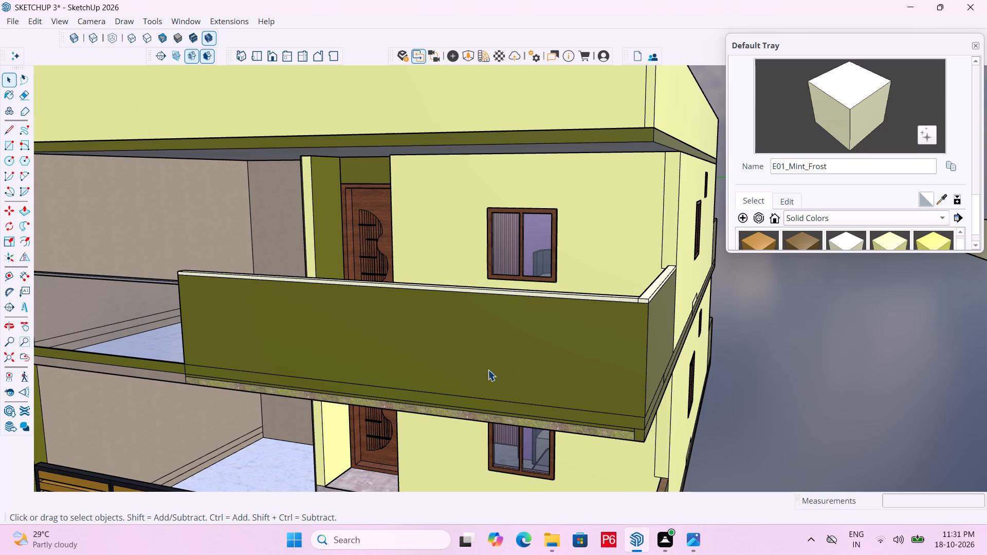
{"action": "scroll", "coordinate": [536, 345], "scroll_direction": "down", "scroll_amount": 1}
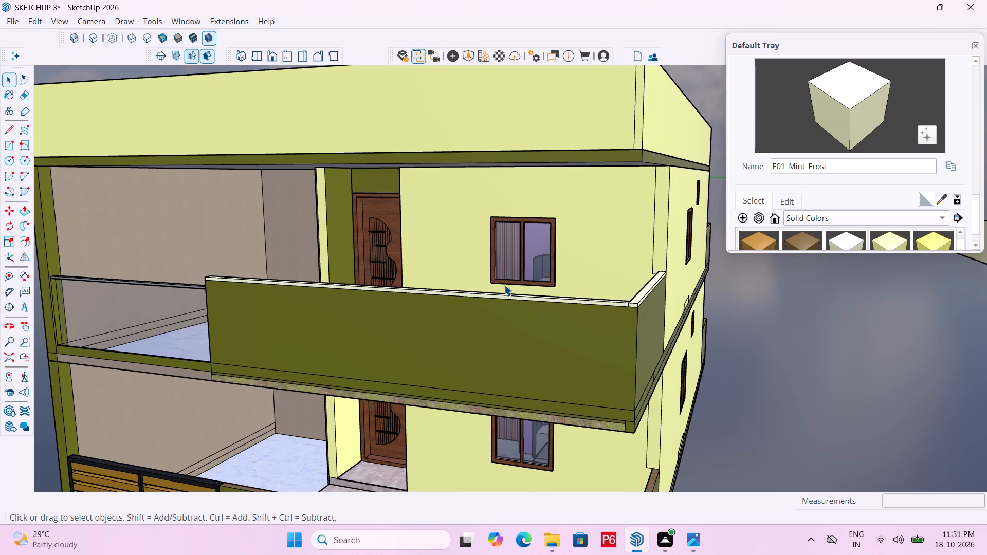
{"action": "key", "text": "r"}
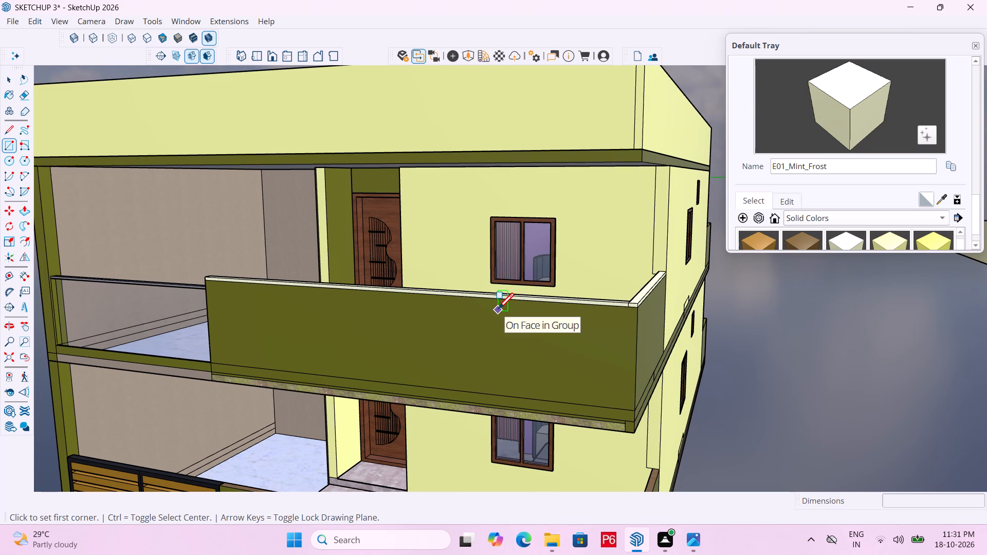
{"action": "left_click", "coordinate": [498, 310]}
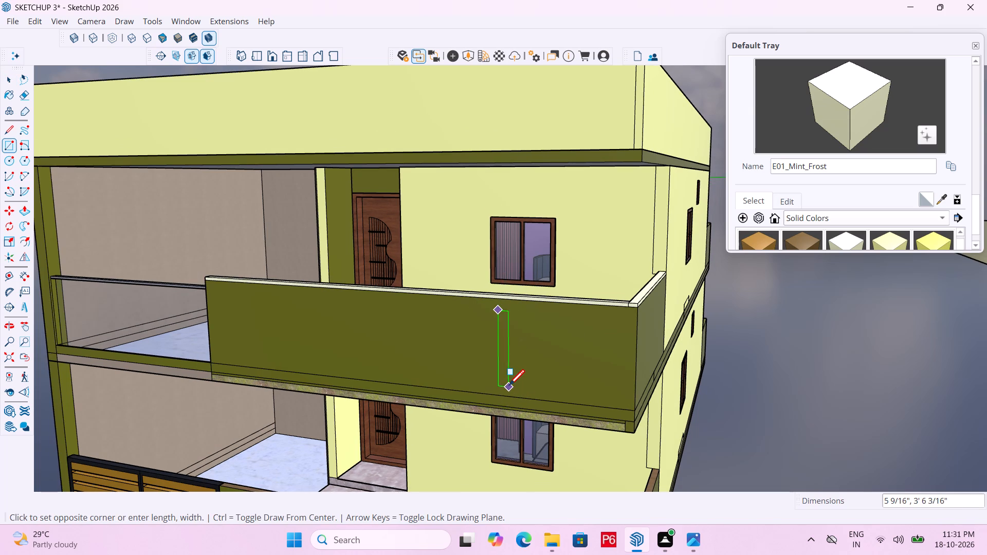
{"action": "left_click", "coordinate": [508, 388]}
Select the new rectangle's face with its edges and make it a group.
{"action": "key", "text": "space"}
{"action": "double_click", "coordinate": [506, 366]}
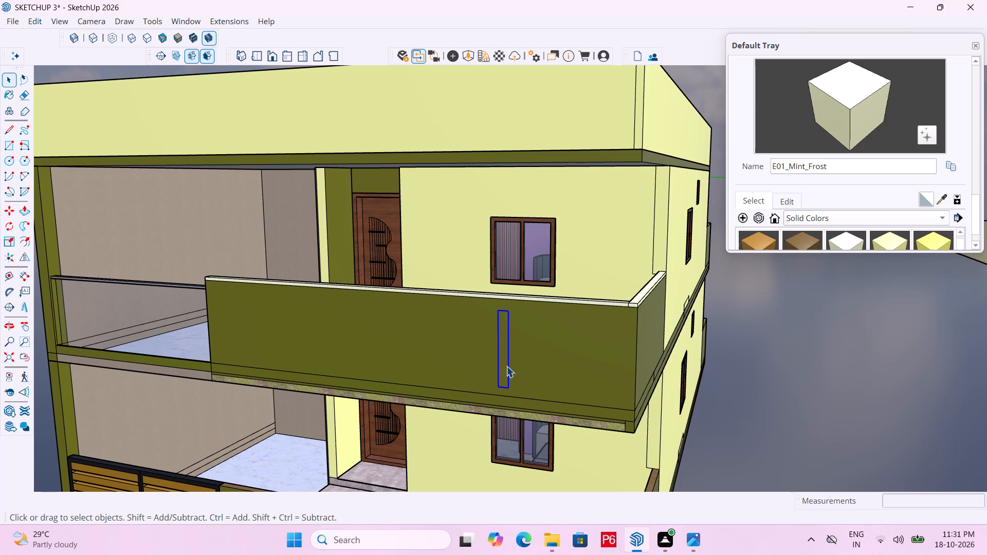
{"action": "double_click", "coordinate": [506, 364]}
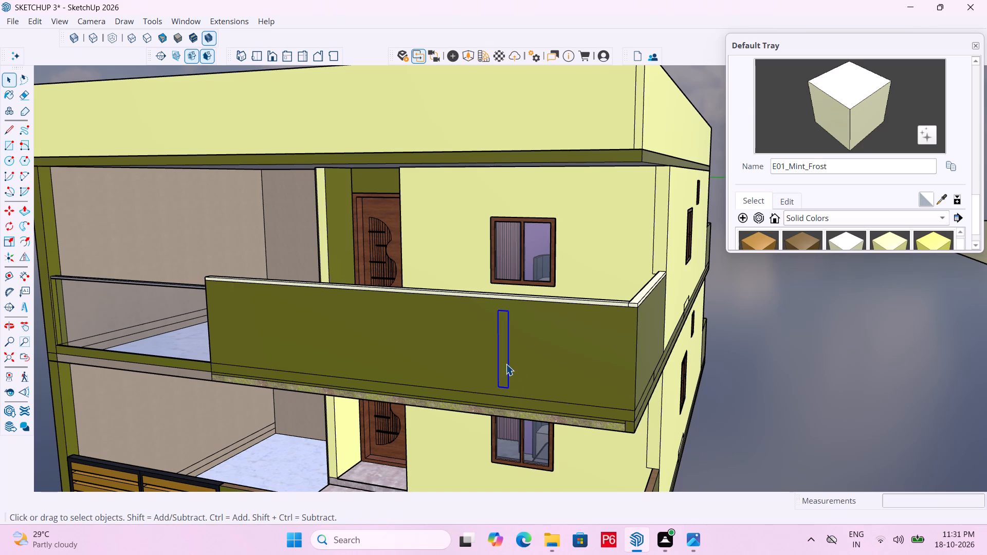
{"action": "right_click", "coordinate": [506, 364]}
{"action": "left_click", "coordinate": [568, 260]}
{"action": "key", "text": "space"}
{"action": "left_click_drag", "start_coordinate": [746, 360], "coordinate": [741, 358]}
Open the rectangle's group and paint its face E02_Pale_Lime, sampled from the upper-floor wall.
{"action": "left_click", "coordinate": [501, 360]}
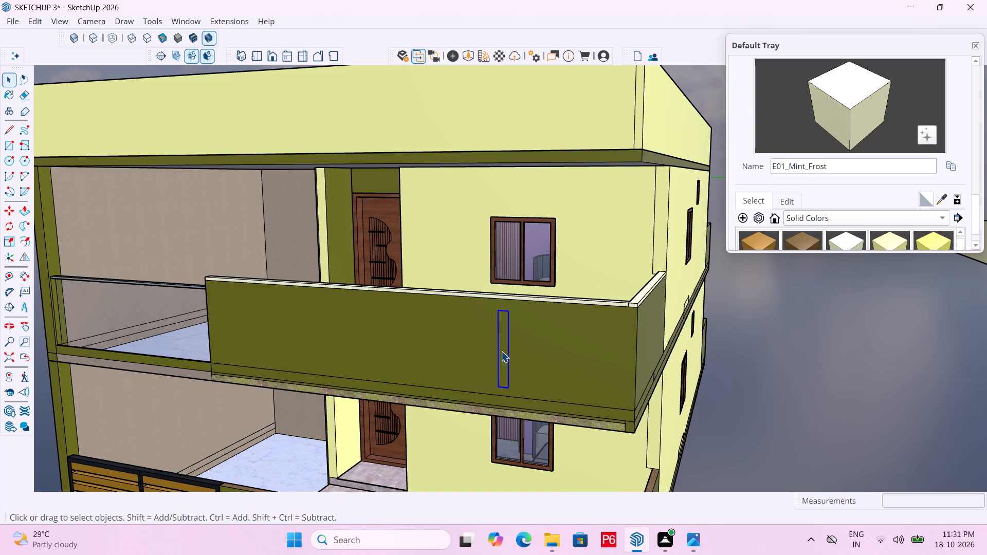
{"action": "double_click", "coordinate": [501, 351]}
{"action": "left_click", "coordinate": [506, 344]}
{"action": "left_click", "coordinate": [506, 339]}
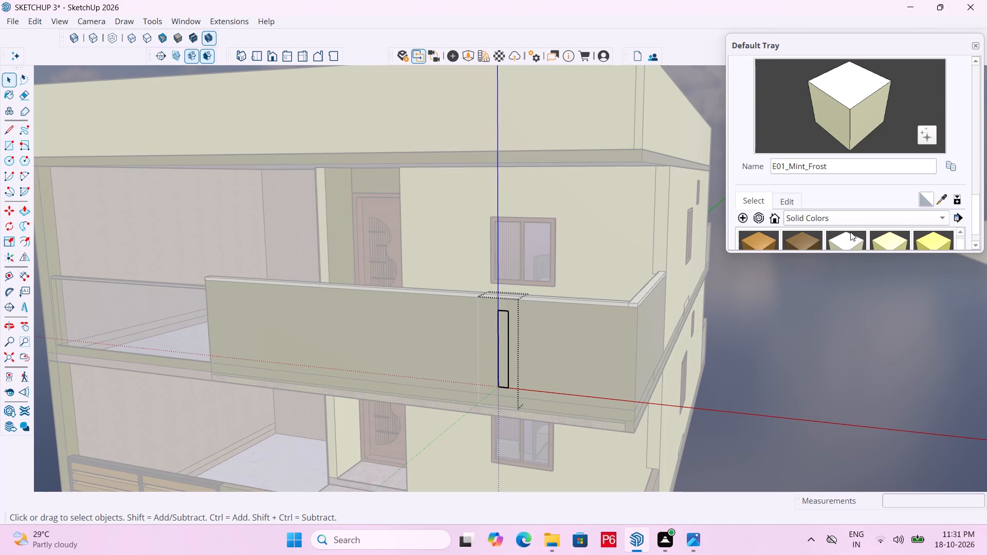
{"action": "left_click", "coordinate": [940, 198]}
{"action": "left_click", "coordinate": [642, 202]}
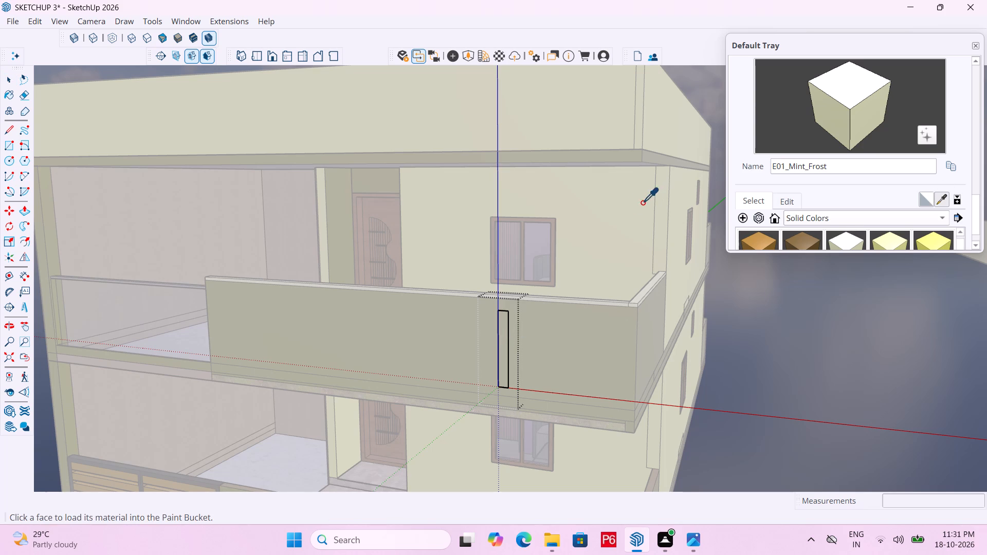
{"action": "left_click", "coordinate": [508, 341]}
{"action": "left_click", "coordinate": [504, 338]}
{"action": "left_click", "coordinate": [501, 328]}
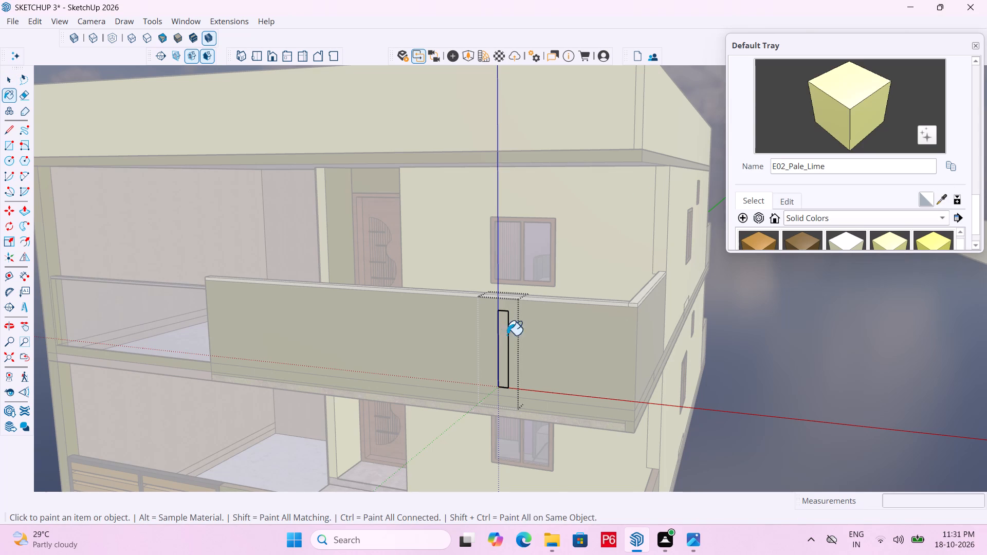
Push/Pull the pale lime strip 2" outward twice in succession to form a post, and leave its group.
{"action": "scroll", "coordinate": [507, 363], "scroll_direction": "up", "scroll_amount": 2}
{"action": "key", "text": "p"}
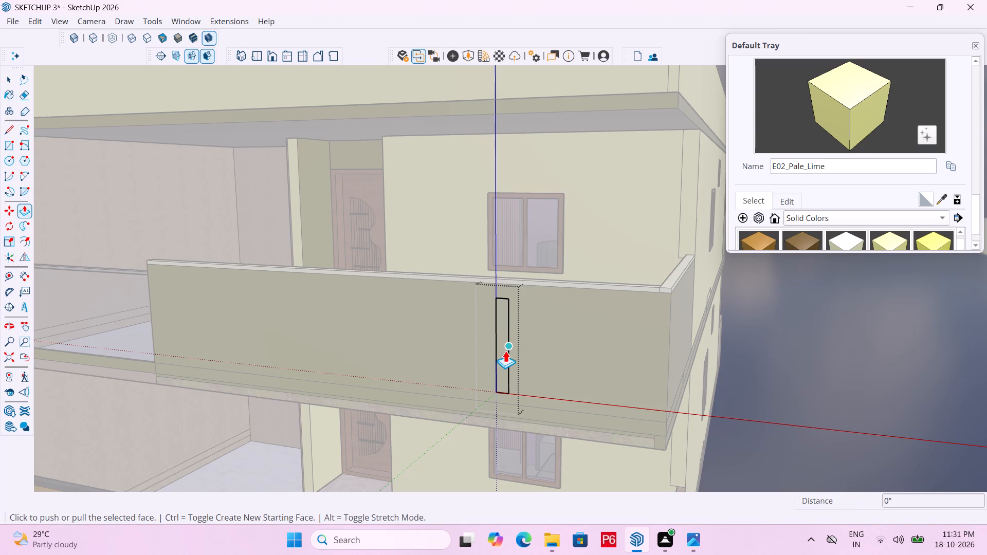
{"action": "left_click", "coordinate": [503, 362]}
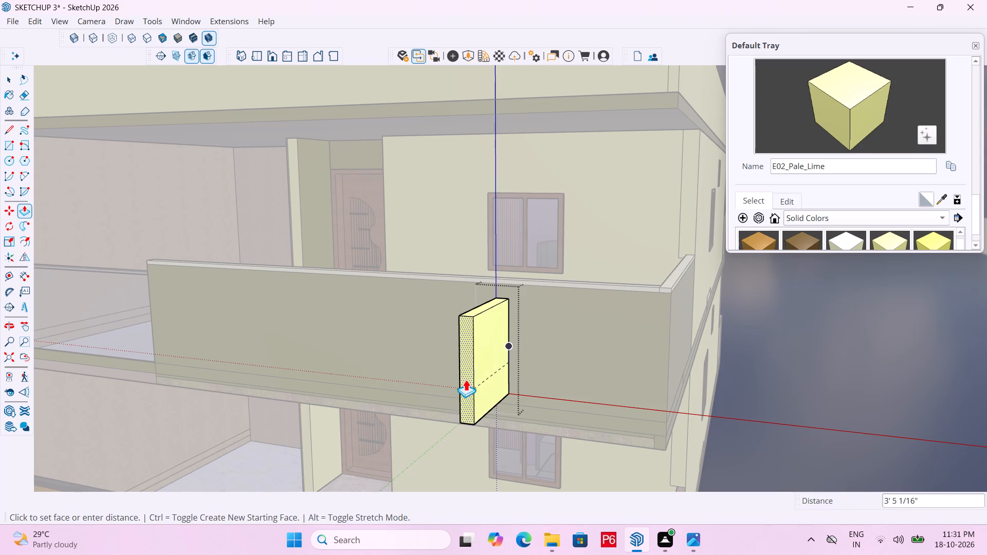
{"action": "type", "text": "2\""}
{"action": "key", "text": "Return"}
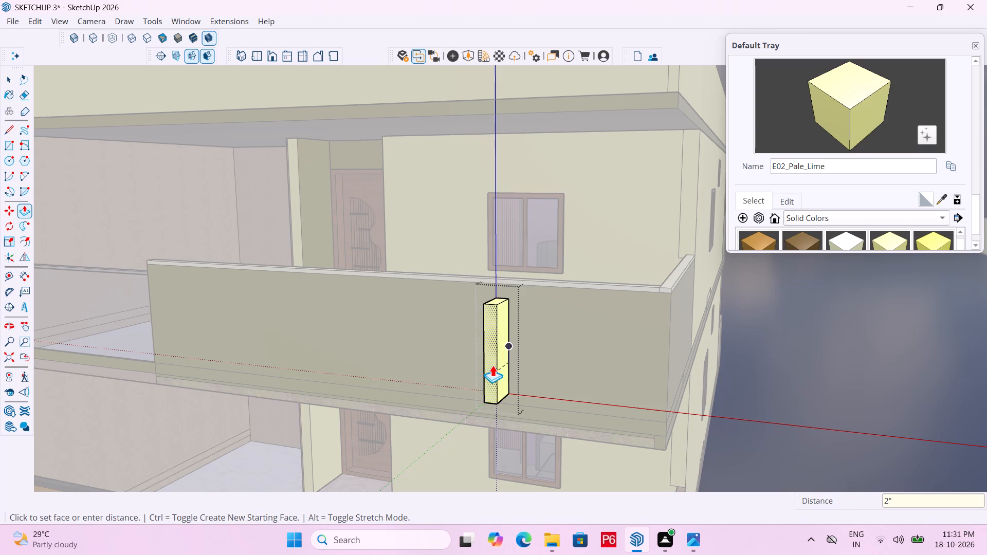
{"action": "key", "text": "3"}
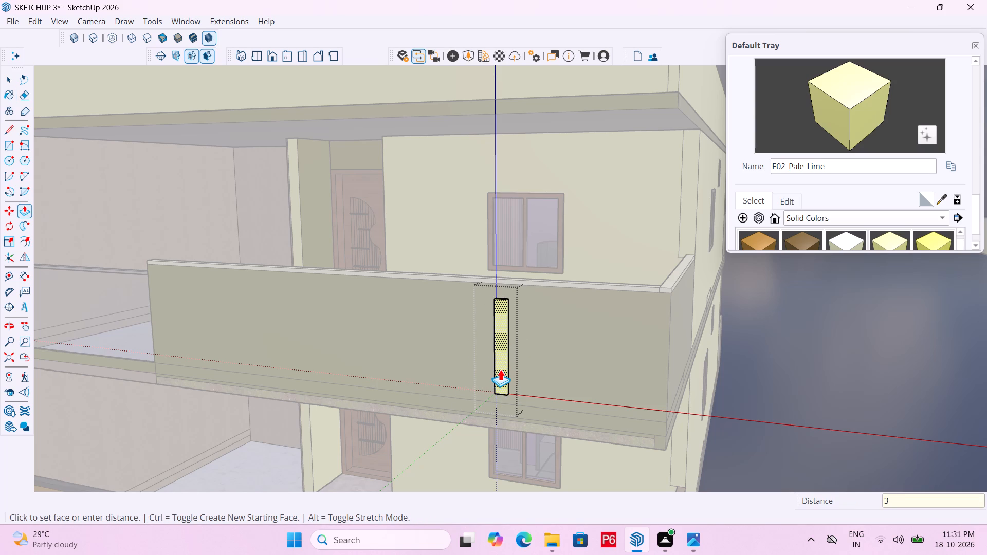
{"action": "left_click", "coordinate": [500, 369]}
{"action": "type", "text": "2\""}
{"action": "key", "text": "Return"}
{"action": "middle_click_drag", "start_coordinate": [529, 362], "coordinate": [399, 362]}
{"action": "key", "text": "space"}
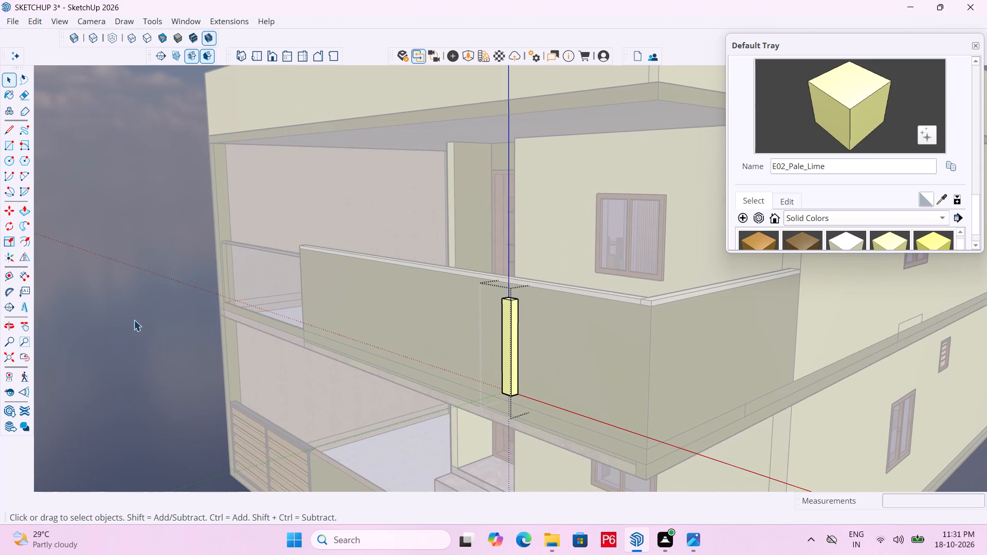
{"action": "left_click", "coordinate": [120, 318]}
Move the pale lime post up the parapet face to just below the white cap.
{"action": "middle_click_drag", "start_coordinate": [544, 328], "coordinate": [522, 343]}
{"action": "scroll", "coordinate": [505, 340], "scroll_direction": "up", "scroll_amount": 1}
{"action": "scroll", "coordinate": [497, 384], "scroll_direction": "up", "scroll_amount": 2}
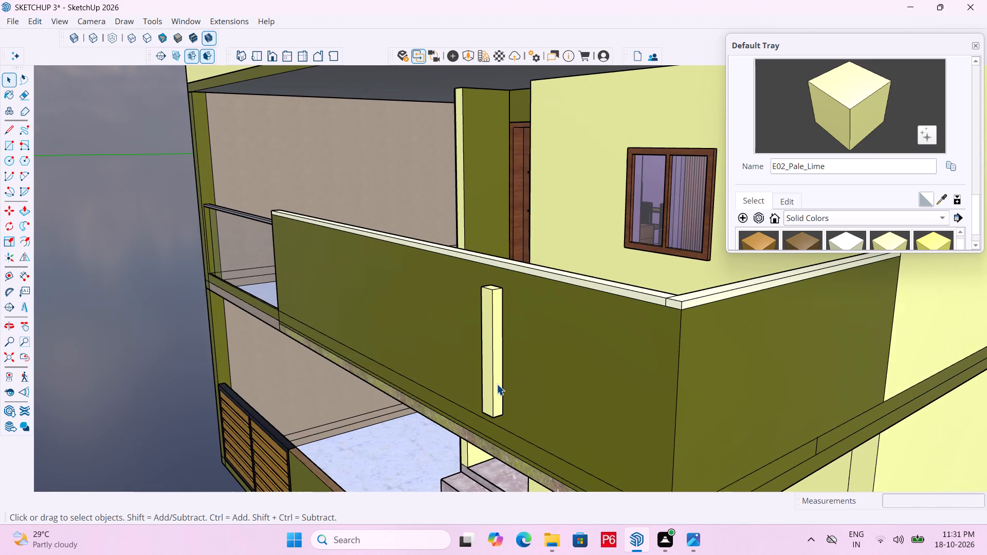
{"action": "middle_click_drag", "start_coordinate": [503, 291], "coordinate": [519, 347]}
{"action": "scroll", "coordinate": [520, 337], "scroll_direction": "up", "scroll_amount": 4}
{"action": "left_click", "coordinate": [496, 308]}
{"action": "key", "text": "m"}
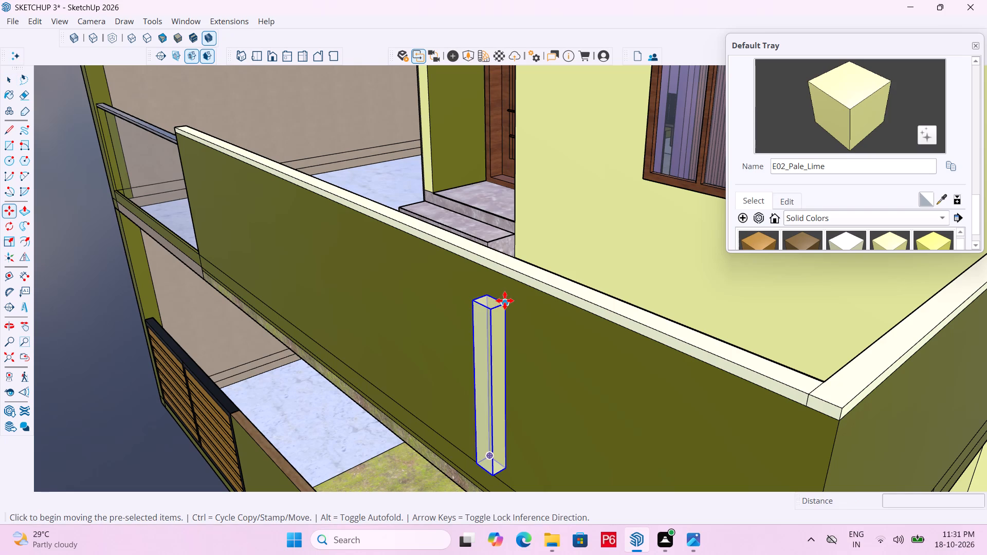
{"action": "left_click", "coordinate": [505, 301]}
{"action": "left_click", "coordinate": [509, 274]}
{"action": "key", "text": "space"}
Copy the post 8" along the parapet toward the balcony corner and array the copy *2 for three vertical strips.
{"action": "scroll", "coordinate": [497, 268], "scroll_direction": "down", "scroll_amount": 4}
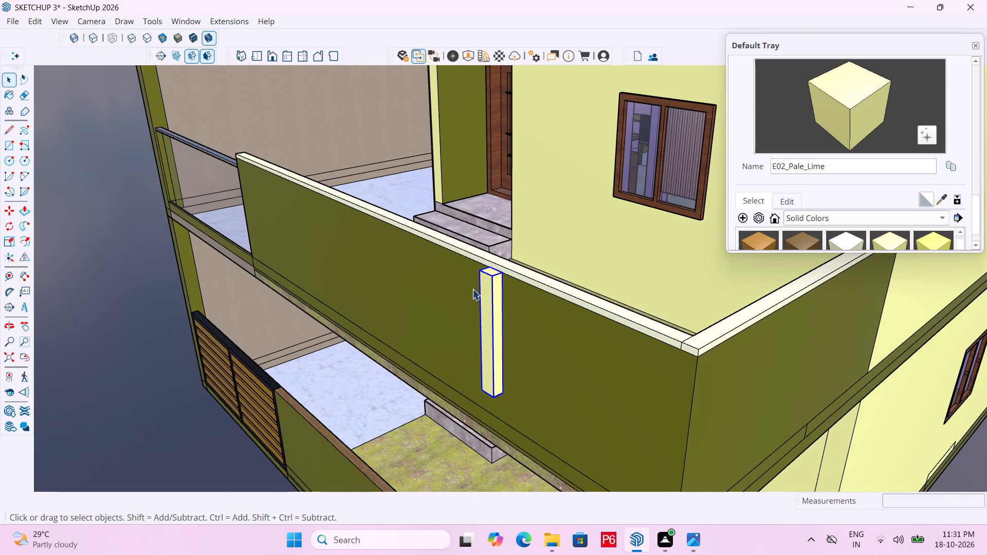
{"action": "scroll", "coordinate": [504, 386], "scroll_direction": "up", "scroll_amount": 2}
{"action": "middle_click_drag", "start_coordinate": [492, 391], "coordinate": [523, 379]}
{"action": "scroll", "coordinate": [523, 379], "scroll_direction": "up", "scroll_amount": 1}
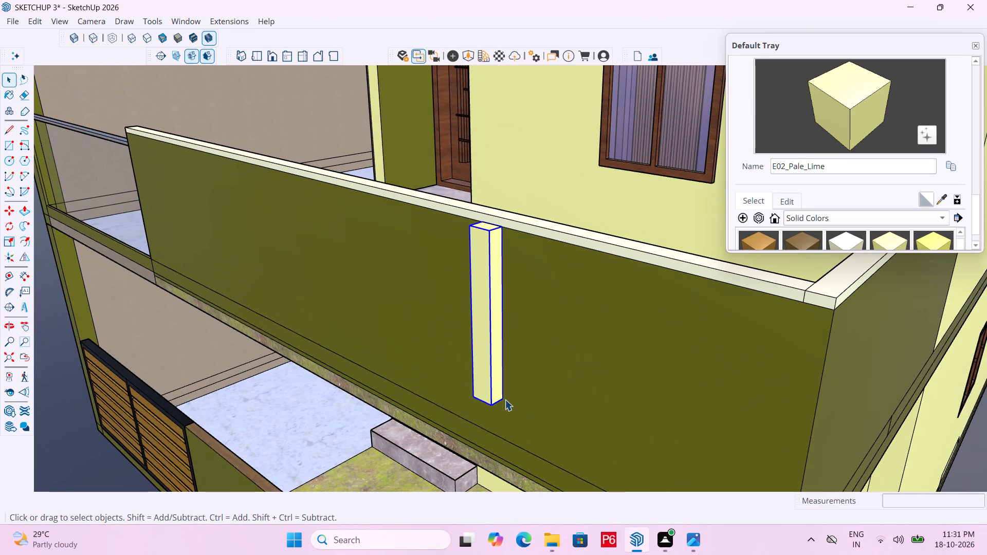
{"action": "key", "text": "m"}
{"action": "left_click", "coordinate": [504, 403]}
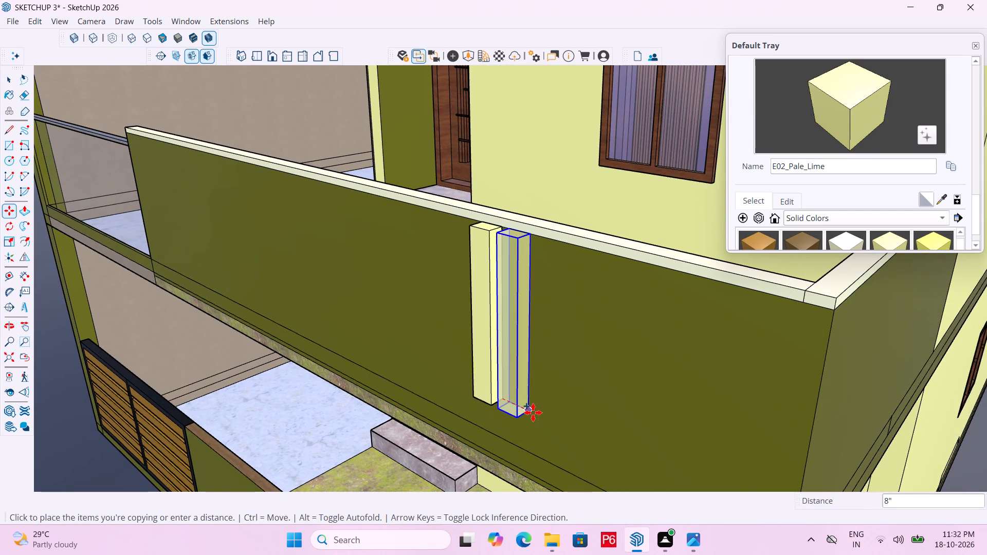
{"action": "left_click", "coordinate": [533, 413]}
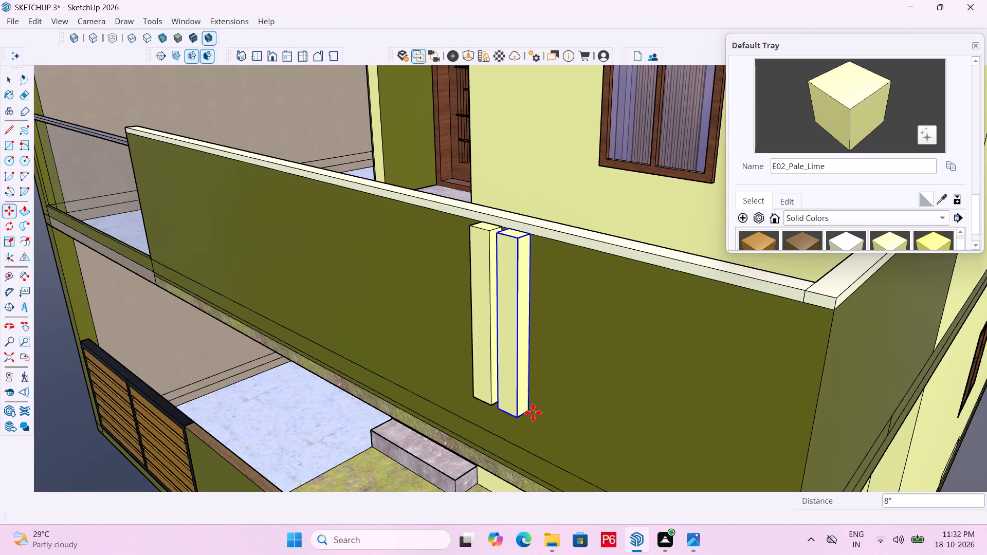
{"action": "type", "text": "*1"}
{"action": "key", "text": "Return"}
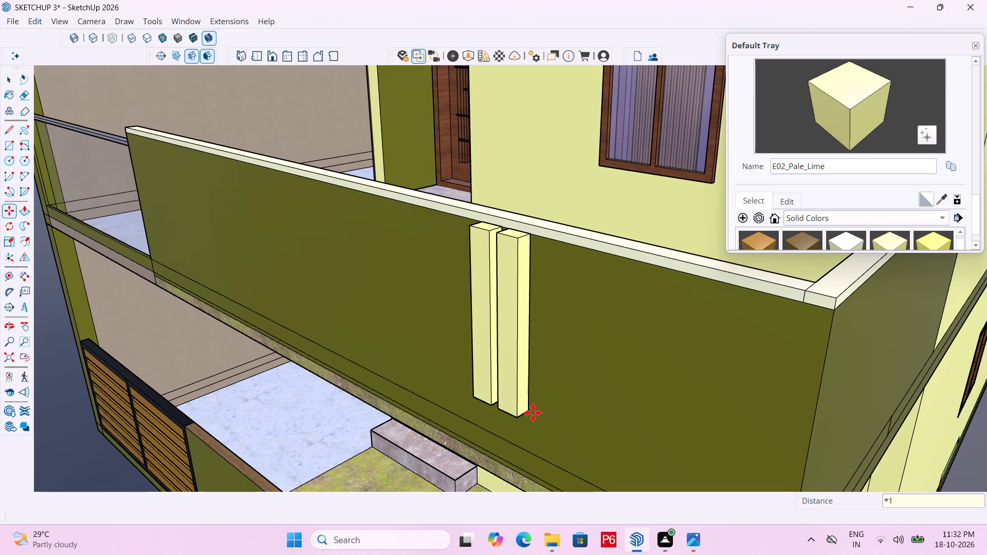
{"action": "type", "text": "*2"}
{"action": "key", "text": "Return"}
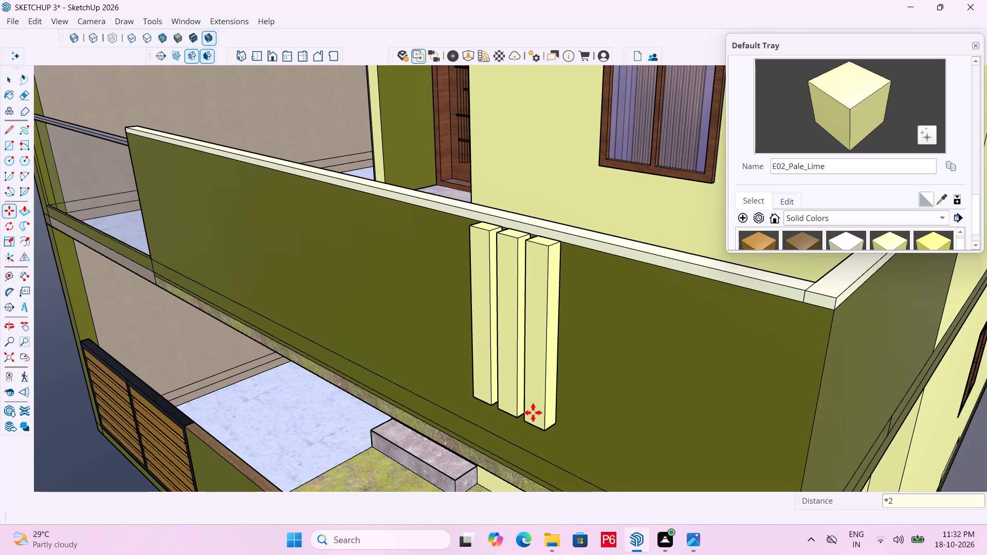
Clear the selection and save the model.
{"action": "scroll", "coordinate": [531, 400], "scroll_direction": "down", "scroll_amount": 7}
{"action": "key", "text": "space"}
{"action": "double_click", "coordinate": [115, 345]}
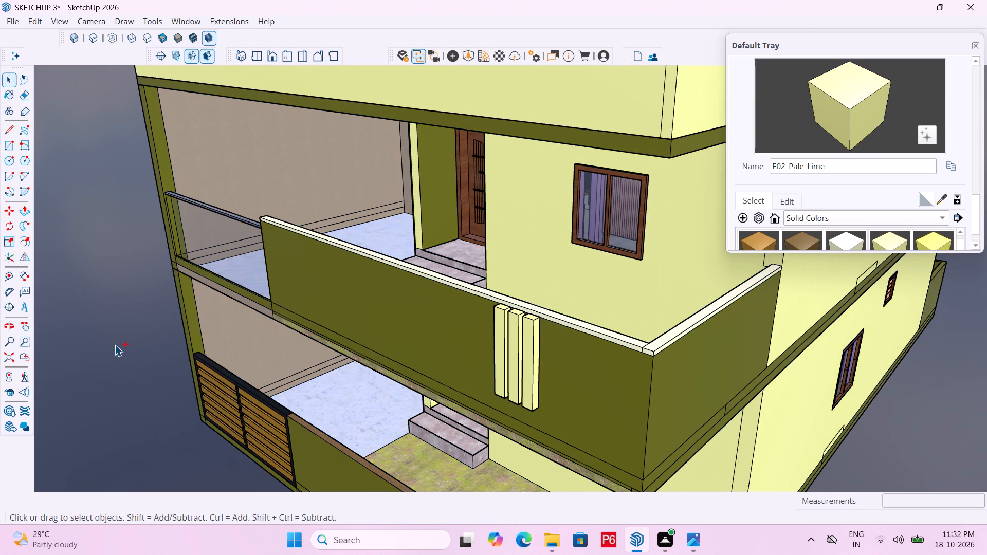
{"action": "key", "text": "ctrl+s"}
{"action": "key", "text": "ctrl+s"}
{"action": "key", "text": "ctrl+s"}
{"action": "key", "text": "ctrl+s"}
Open the upper-floor group and paint the front slab-edge bands below the glass railing and long balcony parapet E01_Mint_Frost.
{"action": "scroll", "coordinate": [321, 325], "scroll_direction": "down", "scroll_amount": 4}
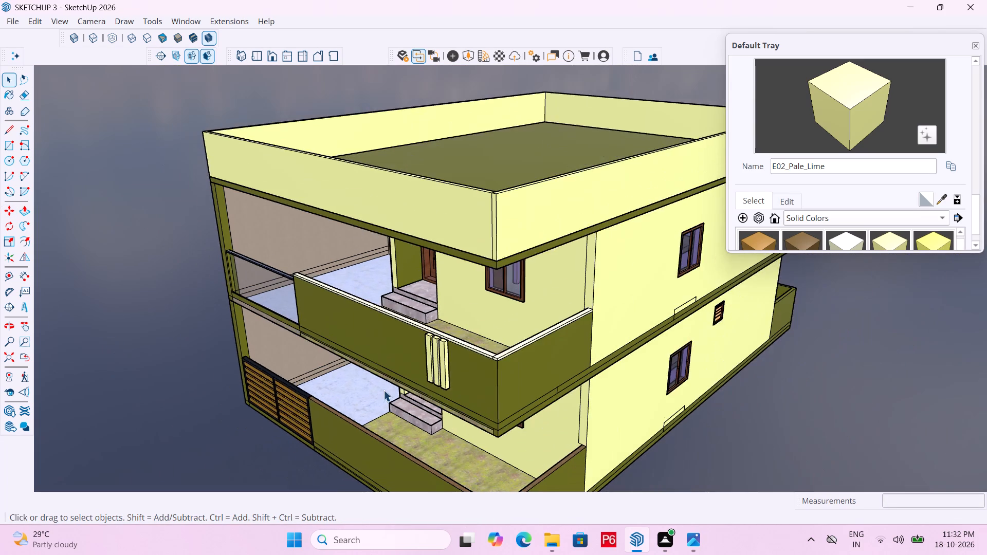
{"action": "middle_click_drag", "start_coordinate": [453, 373], "coordinate": [593, 294]}
{"action": "middle_click_drag", "start_coordinate": [615, 314], "coordinate": [582, 316]}
{"action": "scroll", "coordinate": [117, 370], "scroll_direction": "up", "scroll_amount": 5}
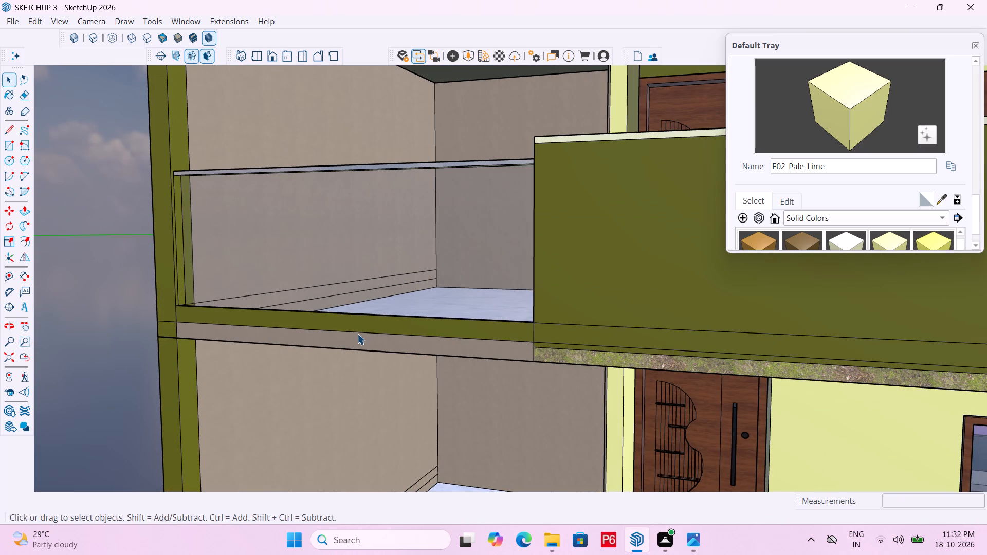
{"action": "left_click", "coordinate": [364, 328]}
{"action": "double_click", "coordinate": [364, 328]}
{"action": "left_click", "coordinate": [397, 326]}
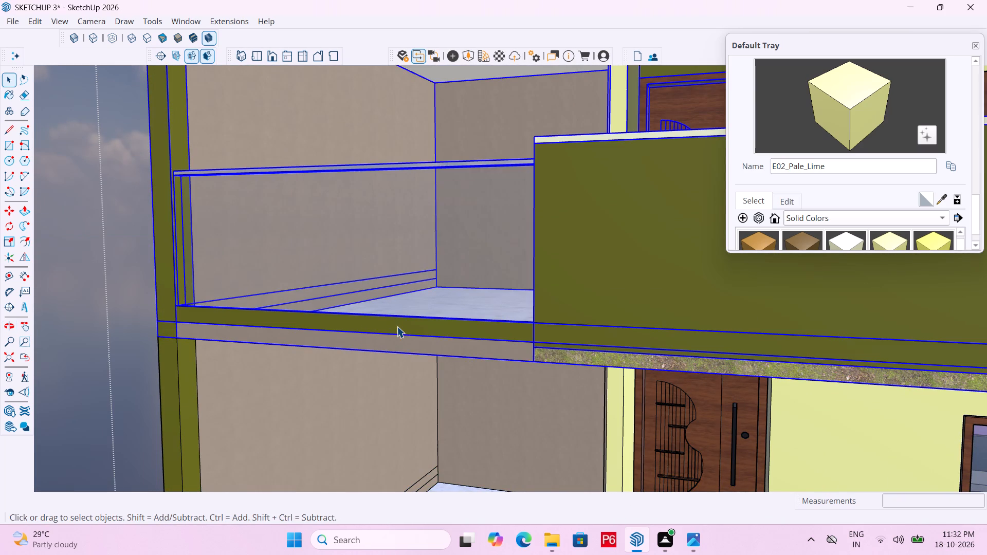
{"action": "double_click", "coordinate": [450, 326]}
{"action": "left_click", "coordinate": [476, 331]}
{"action": "double_click", "coordinate": [506, 335]}
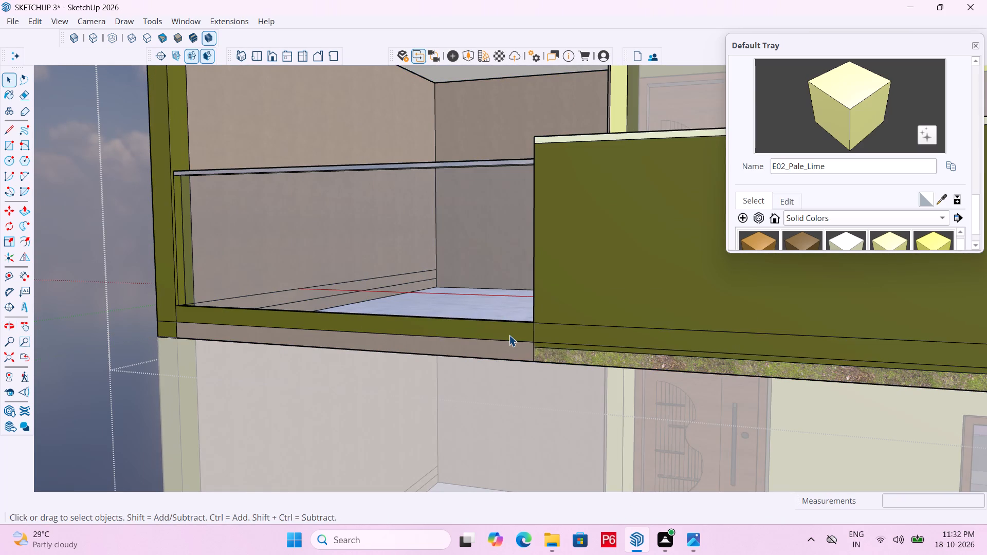
{"action": "left_click", "coordinate": [512, 336]}
{"action": "left_click", "coordinate": [586, 337]}
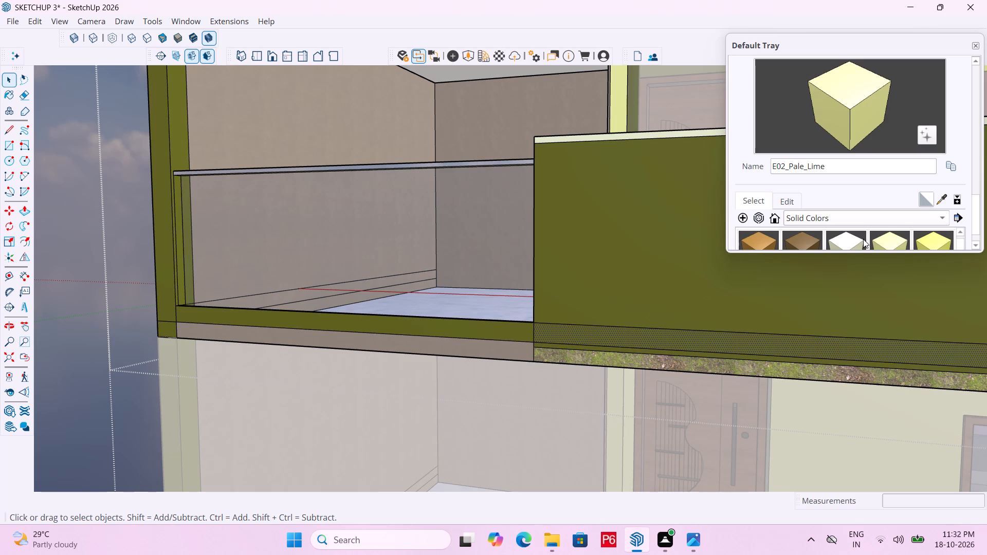
{"action": "left_click", "coordinate": [854, 244]}
{"action": "left_click", "coordinate": [479, 334]}
{"action": "left_click", "coordinate": [569, 338]}
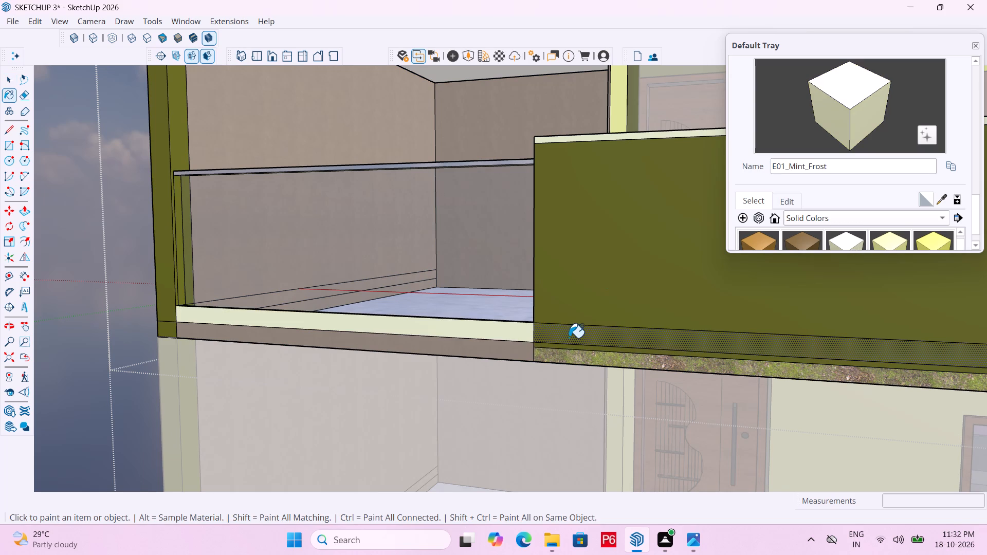
{"action": "scroll", "coordinate": [246, 379], "scroll_direction": "down", "scroll_amount": 5}
{"action": "scroll", "coordinate": [148, 373], "scroll_direction": "down", "scroll_amount": 4}
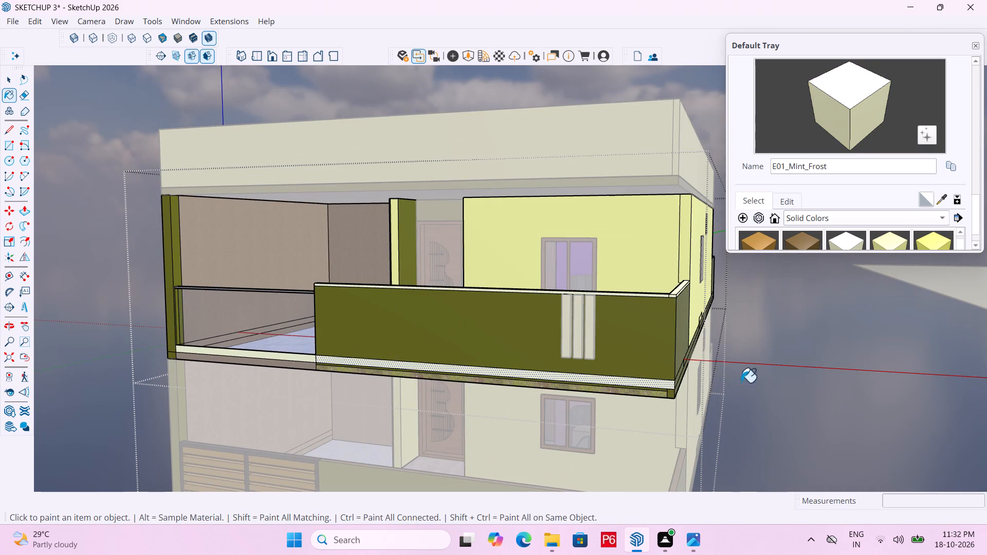
Close the upper-floor group, clear the selection and save the model.
{"action": "key", "text": "space"}
{"action": "triple_click", "coordinate": [806, 382]}
{"action": "triple_click", "coordinate": [805, 383]}
{"action": "triple_click", "coordinate": [805, 383]}
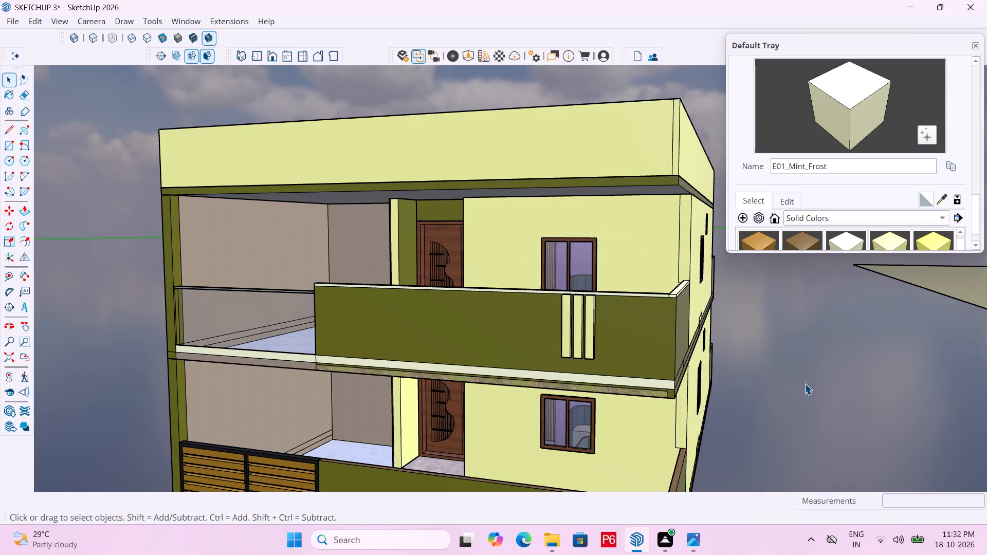
{"action": "key", "text": "ctrl+s"}
{"action": "key", "text": "ctrl+s"}
{"action": "key", "text": "ctrl+s"}
{"action": "key", "text": "ctrl+s"}
{"action": "key", "text": "ctrl+s"}
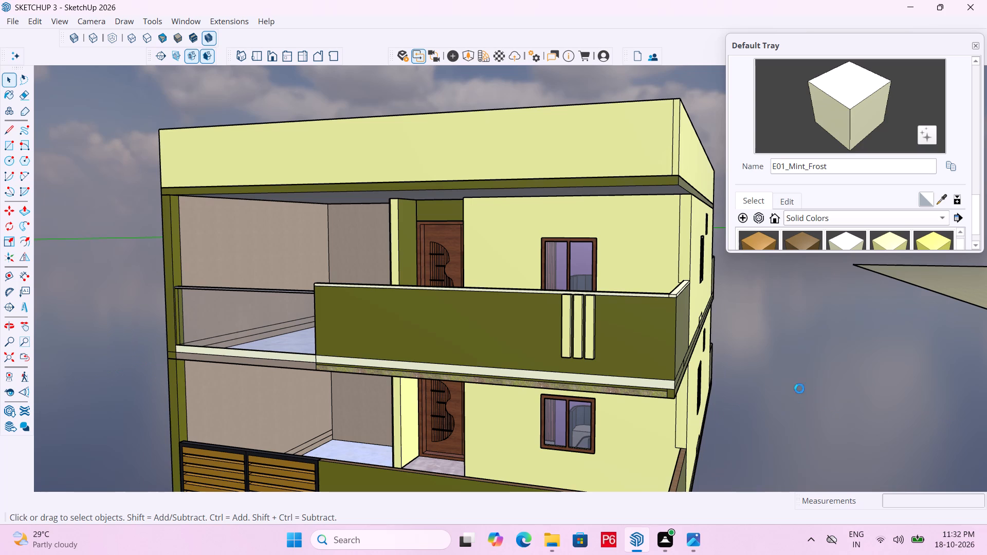
Open the roof slab group, paint its edge band below the roof parapet E01_Mint_Frost, and close the group.
{"action": "scroll", "coordinate": [751, 375], "scroll_direction": "down", "scroll_amount": 10}
{"action": "middle_click_drag", "start_coordinate": [612, 381], "coordinate": [534, 374]}
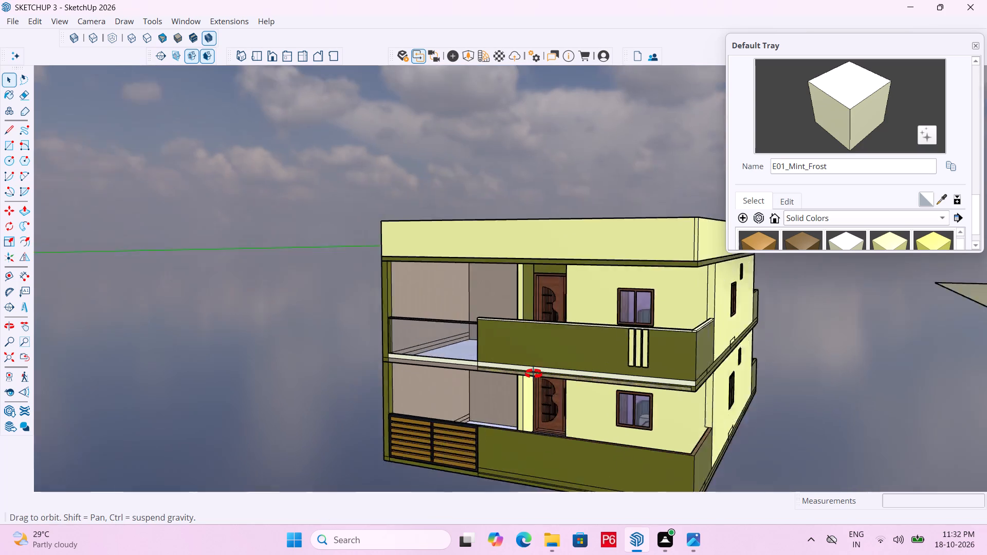
{"action": "middle_click_drag", "start_coordinate": [534, 374], "coordinate": [520, 382]}
{"action": "scroll", "coordinate": [467, 332], "scroll_direction": "down", "scroll_amount": 5}
{"action": "middle_click_drag", "start_coordinate": [561, 364], "coordinate": [605, 361]}
{"action": "scroll", "coordinate": [564, 298], "scroll_direction": "up", "scroll_amount": 5}
{"action": "scroll", "coordinate": [237, 250], "scroll_direction": "up", "scroll_amount": 1}
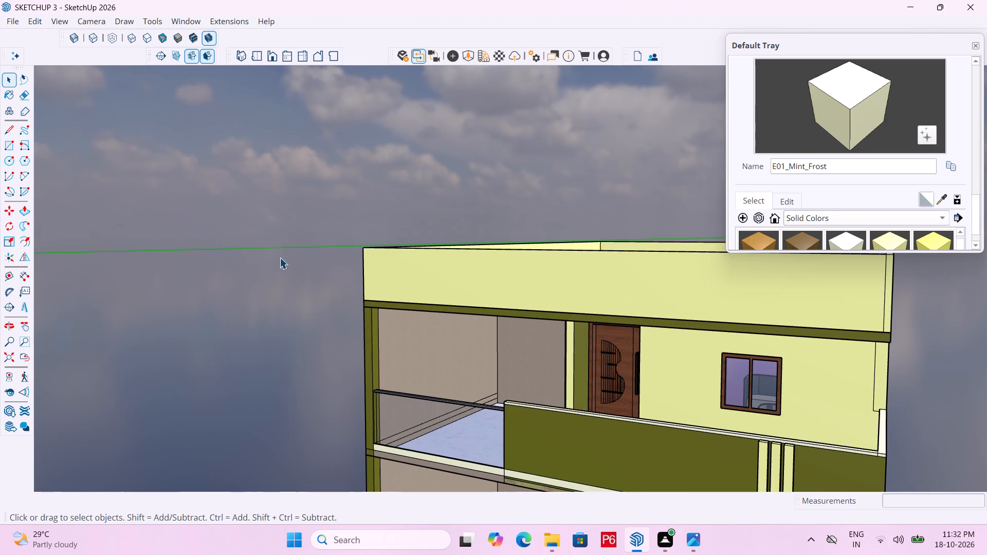
{"action": "scroll", "coordinate": [627, 324], "scroll_direction": "up", "scroll_amount": 3}
{"action": "left_click", "coordinate": [632, 322]}
{"action": "double_click", "coordinate": [632, 321]}
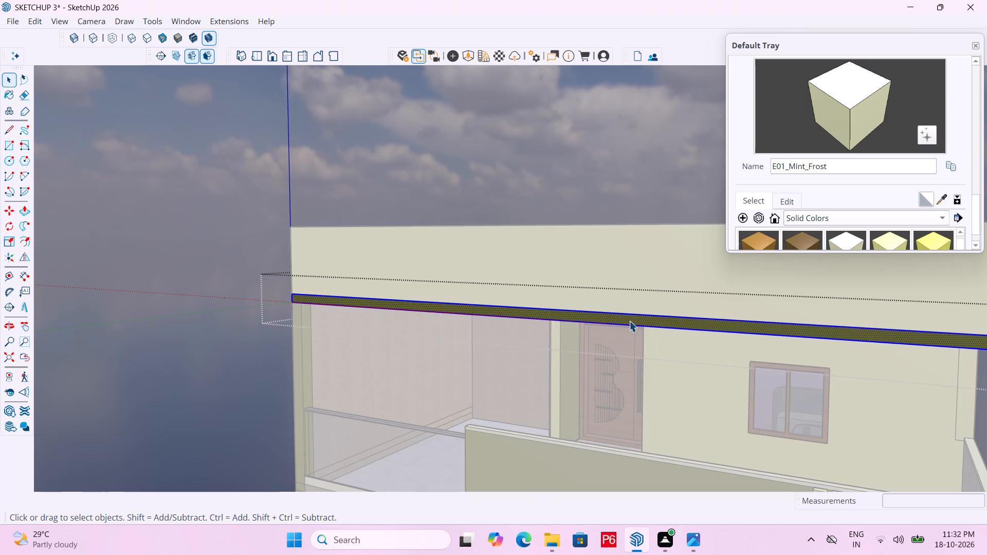
{"action": "left_click", "coordinate": [625, 321]}
{"action": "triple_click", "coordinate": [617, 321]}
{"action": "left_click", "coordinate": [604, 319]}
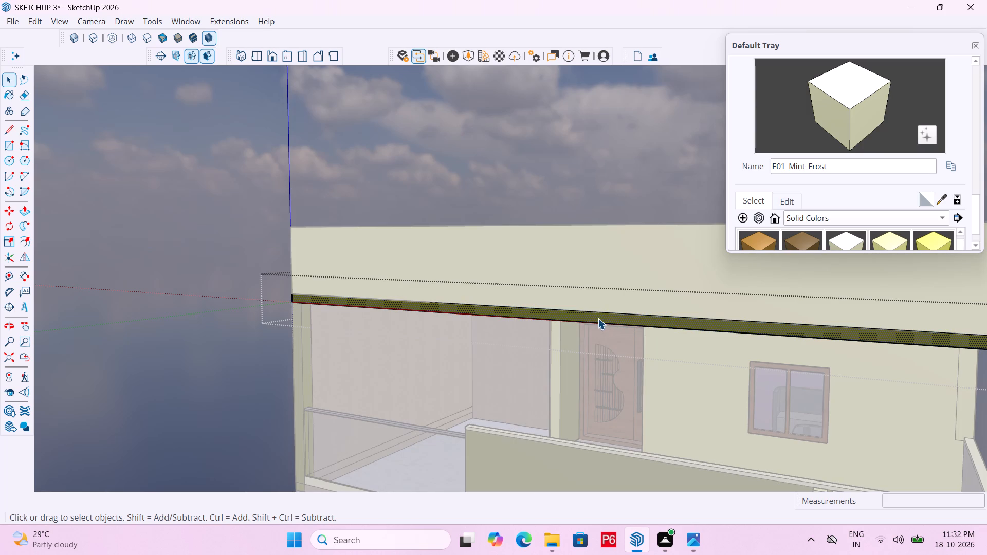
{"action": "left_click", "coordinate": [598, 318]}
{"action": "triple_click", "coordinate": [605, 320]}
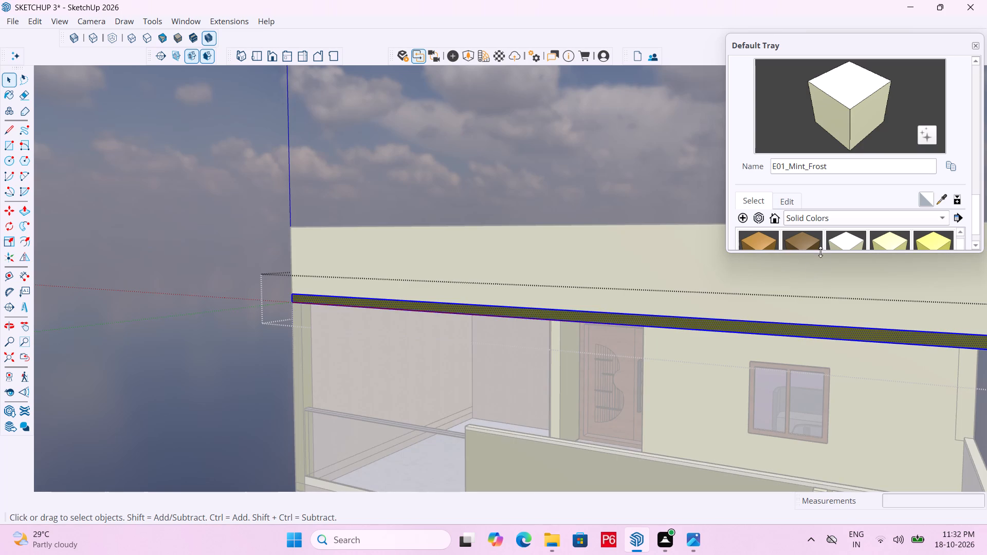
{"action": "left_click", "coordinate": [842, 242]}
{"action": "left_click", "coordinate": [743, 329]}
{"action": "scroll", "coordinate": [399, 330], "scroll_direction": "down", "scroll_amount": 6}
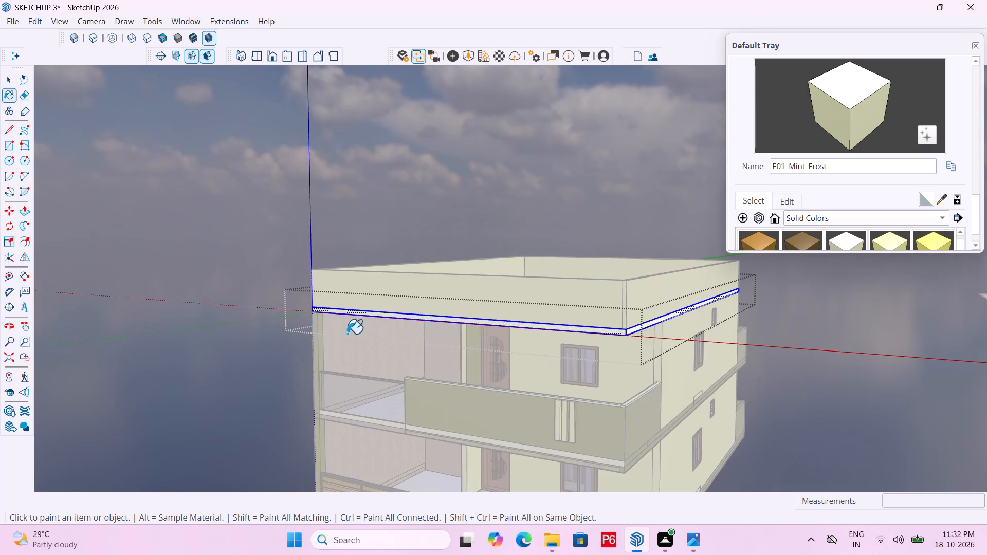
{"action": "key", "text": "space"}
{"action": "left_click", "coordinate": [841, 360]}
{"action": "left_click", "coordinate": [827, 356]}
Open the roof parapet group and draw a rectangle about 3' 4" by 34' 8" on its front face, leaving a strip along the top.
{"action": "scroll", "coordinate": [466, 284], "scroll_direction": "up", "scroll_amount": 2}
{"action": "middle_click_drag", "start_coordinate": [535, 343], "coordinate": [535, 351]}
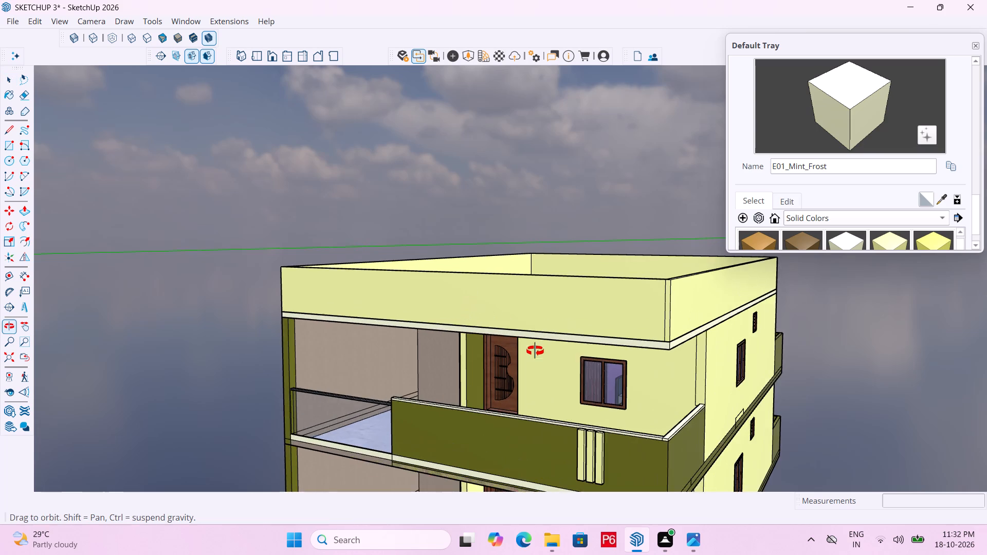
{"action": "middle_click_drag", "start_coordinate": [535, 351], "coordinate": [540, 366]}
{"action": "scroll", "coordinate": [543, 357], "scroll_direction": "up", "scroll_amount": 2}
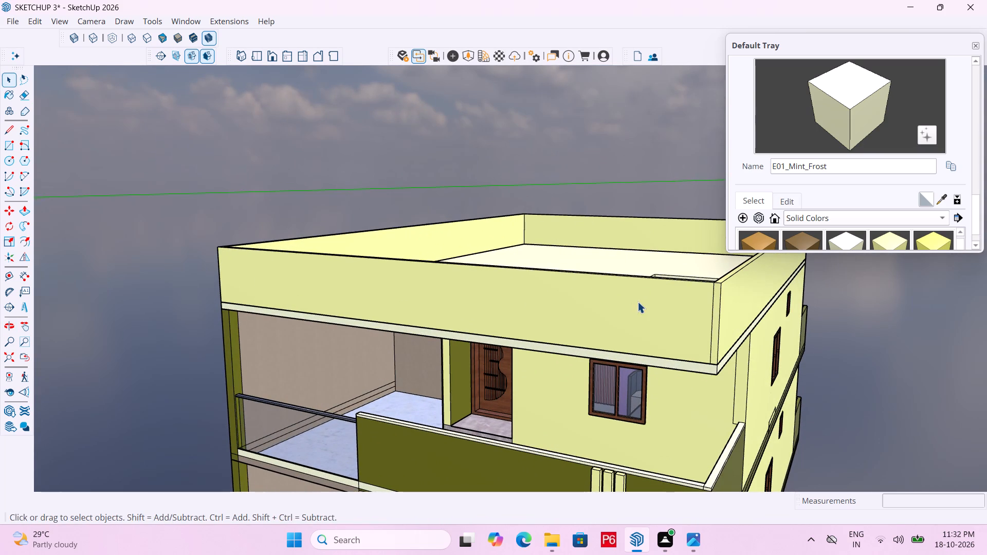
{"action": "left_click", "coordinate": [637, 302]}
{"action": "double_click", "coordinate": [582, 309]}
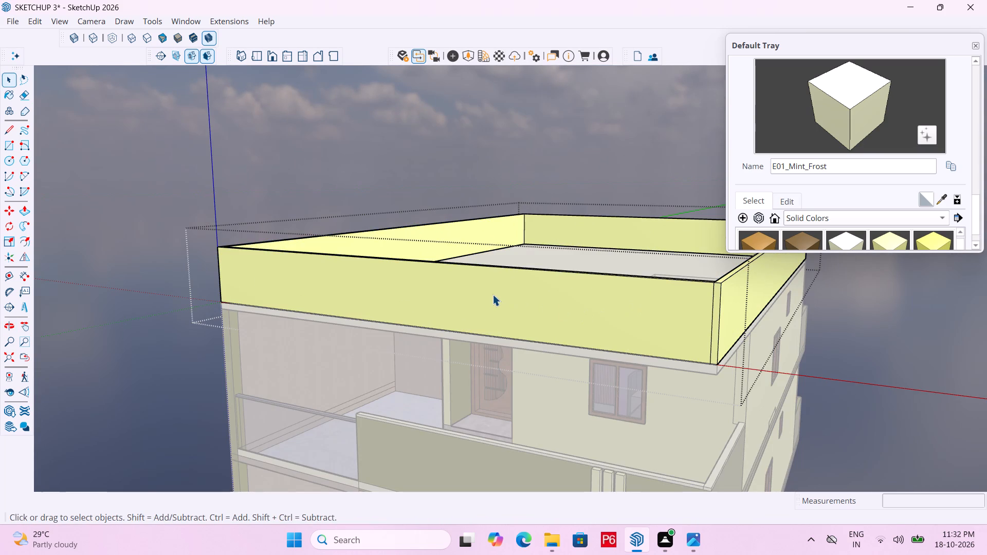
{"action": "middle_click_drag", "start_coordinate": [457, 289], "coordinate": [465, 278]}
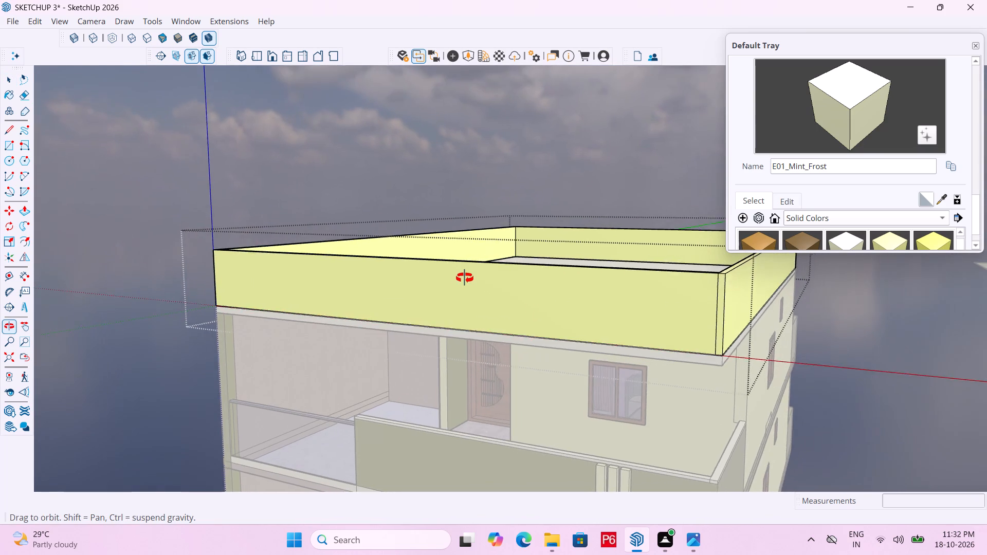
{"action": "middle_click_drag", "start_coordinate": [465, 278], "coordinate": [483, 277]}
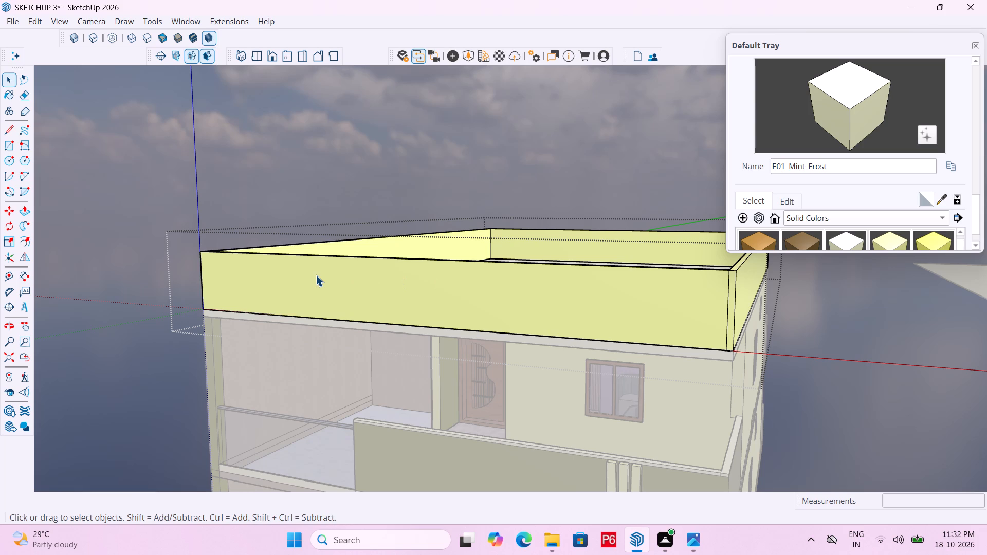
{"action": "key", "text": "r"}
{"action": "left_click", "coordinate": [200, 262]}
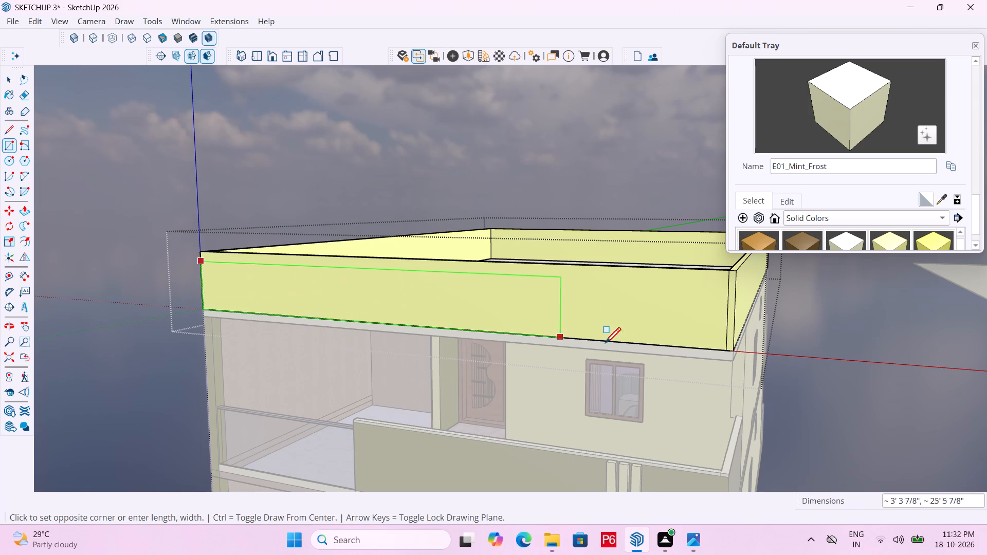
{"action": "left_click", "coordinate": [731, 347]}
{"action": "key", "text": "space"}
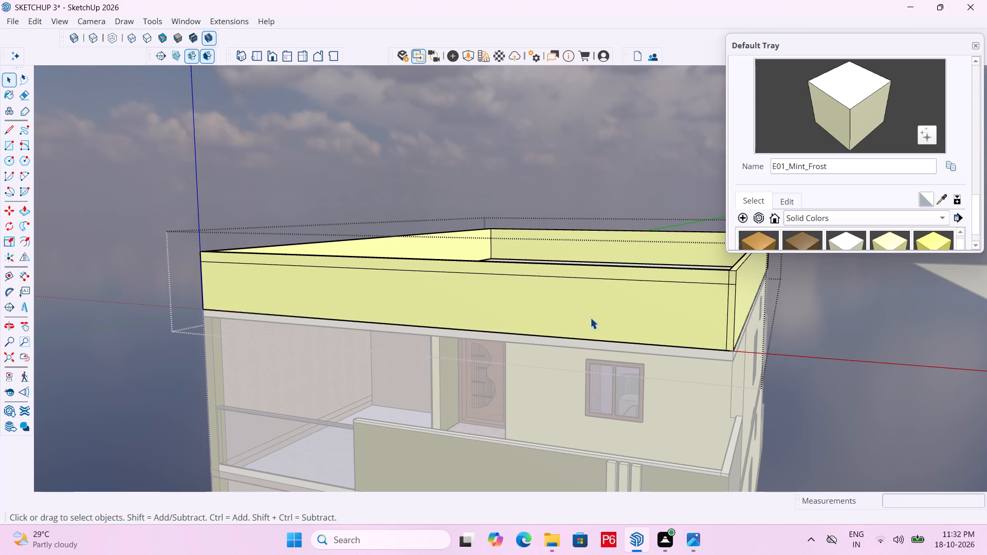
Make the rectangle on the front roof parapet face, with its edges, a separate group.
{"action": "double_click", "coordinate": [601, 309]}
{"action": "right_click", "coordinate": [601, 308]}
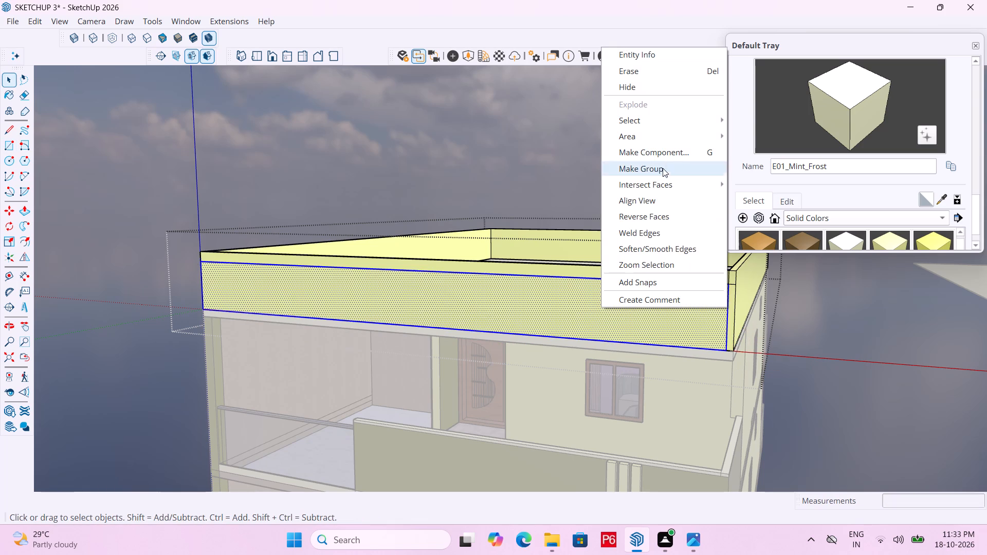
{"action": "left_click", "coordinate": [663, 170]}
{"action": "key", "text": "space"}
Open the new panel group, extrude its face outward 1", and close the open groups.
{"action": "double_click", "coordinate": [690, 301]}
{"action": "left_click", "coordinate": [650, 301]}
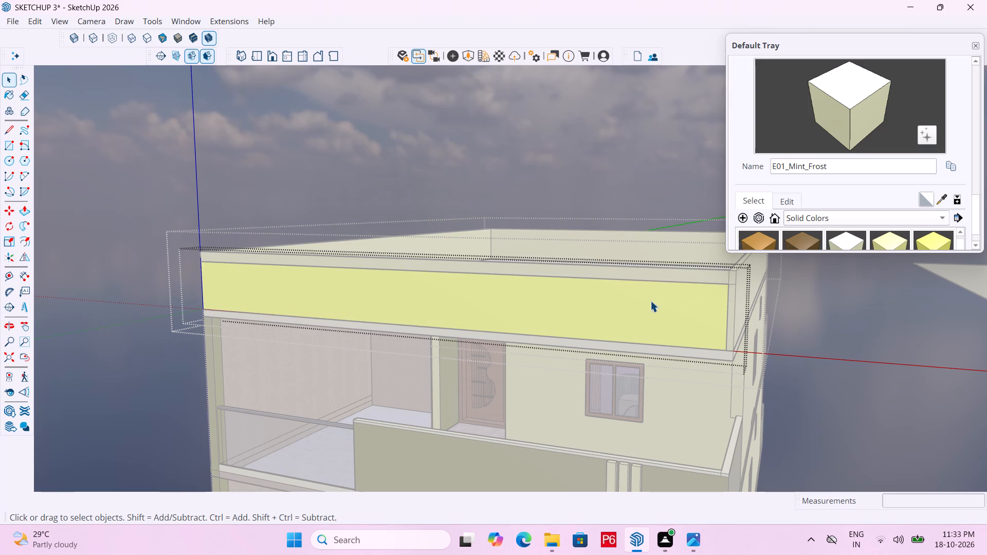
{"action": "key", "text": "p"}
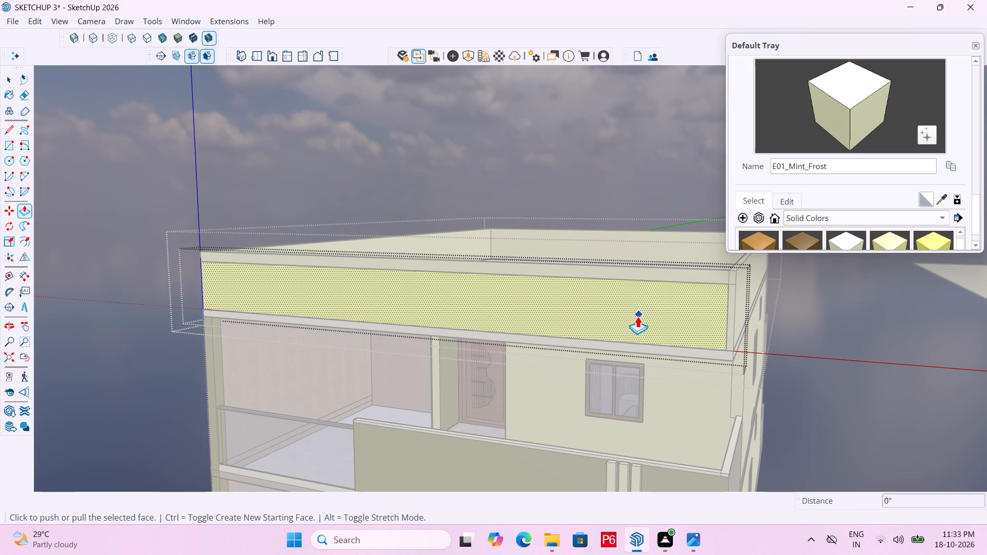
{"action": "left_click", "coordinate": [657, 307]}
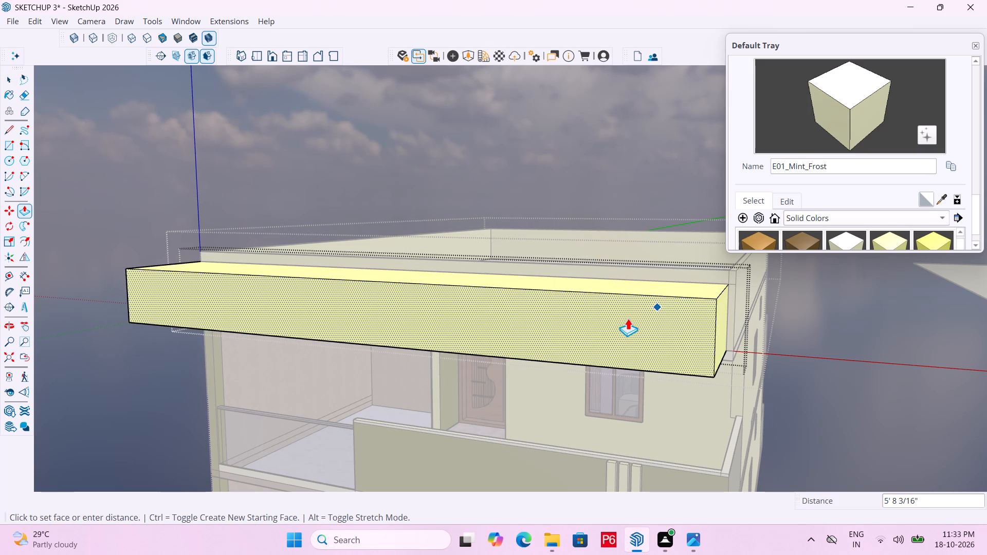
{"action": "key", "text": "Escape"}
{"action": "left_click", "coordinate": [678, 312]}
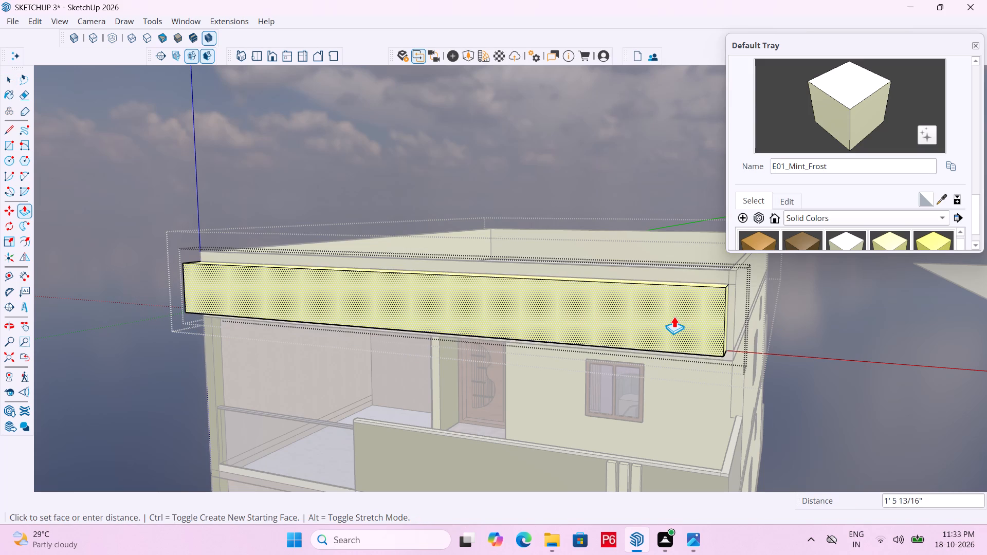
{"action": "type", "text": "1\""}
{"action": "key", "text": "Return"}
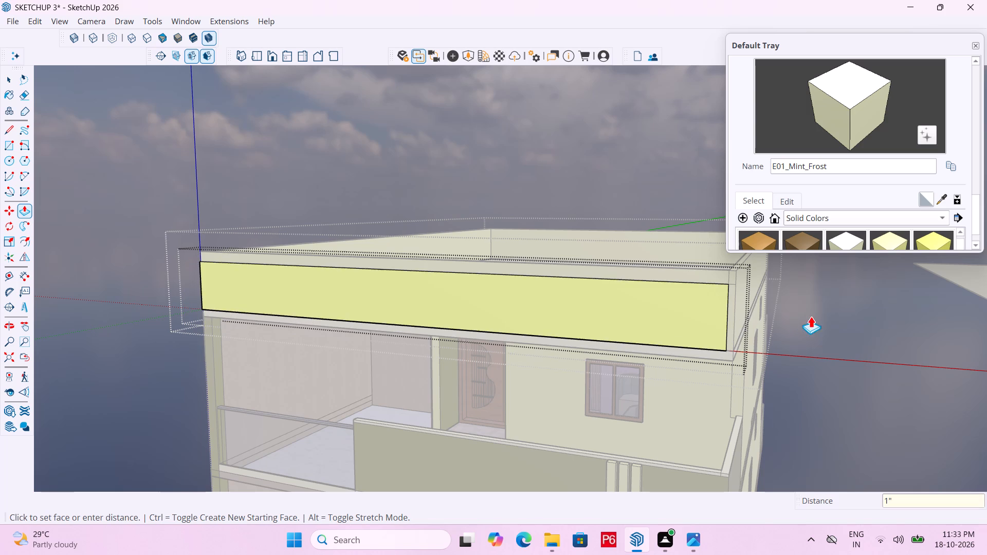
{"action": "key", "text": "space"}
{"action": "left_click", "coordinate": [813, 316]}
{"action": "double_click", "coordinate": [819, 311]}
Extend the end face of the front parapet panel 4" to the roof corner and close the panel group.
{"action": "middle_click_drag", "start_coordinate": [688, 310], "coordinate": [565, 306]}
{"action": "scroll", "coordinate": [687, 310], "scroll_direction": "down", "scroll_amount": 1}
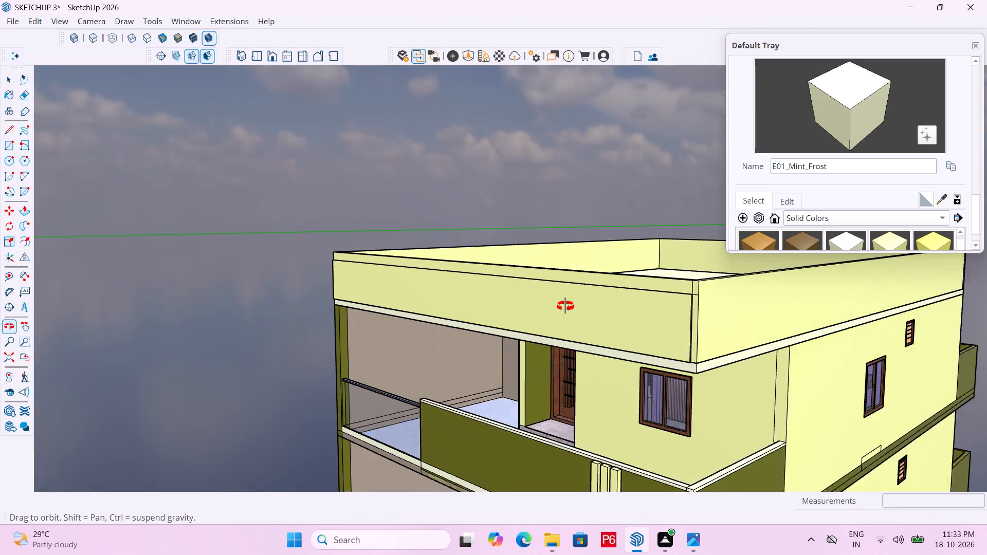
{"action": "middle_click_drag", "start_coordinate": [565, 306], "coordinate": [600, 312]}
{"action": "scroll", "coordinate": [665, 312], "scroll_direction": "up", "scroll_amount": 15}
{"action": "middle_click_drag", "start_coordinate": [718, 331], "coordinate": [691, 335]}
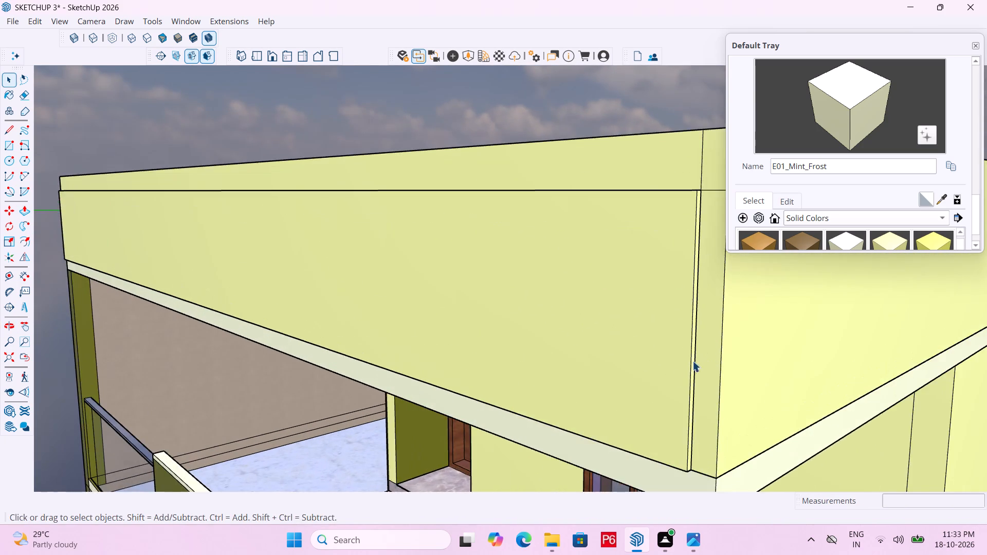
{"action": "scroll", "coordinate": [692, 361], "scroll_direction": "up", "scroll_amount": 4}
{"action": "middle_click", "coordinate": [678, 374]}
{"action": "key", "text": "space"}
{"action": "double_click", "coordinate": [702, 376]}
{"action": "left_click", "coordinate": [702, 368]}
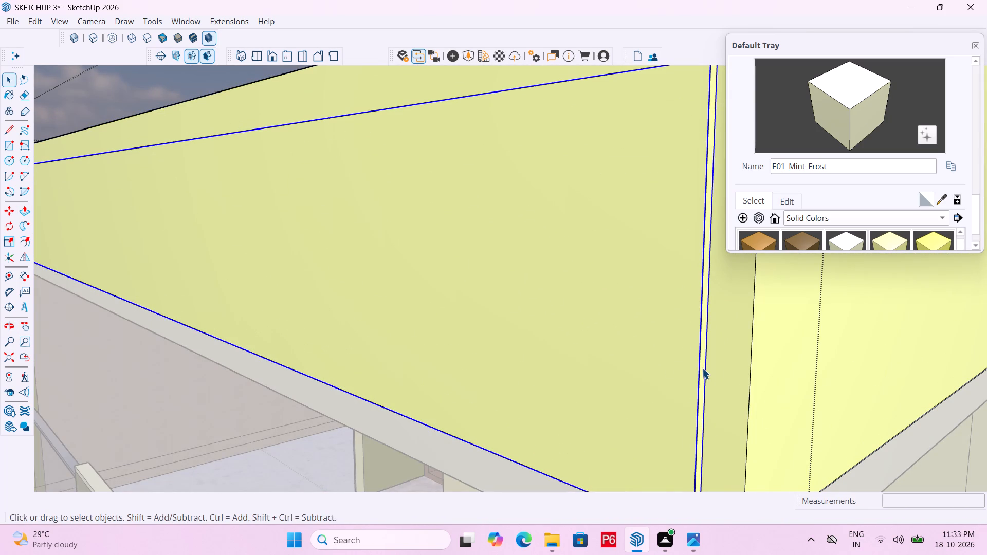
{"action": "triple_click", "coordinate": [702, 368]}
{"action": "key", "text": "p"}
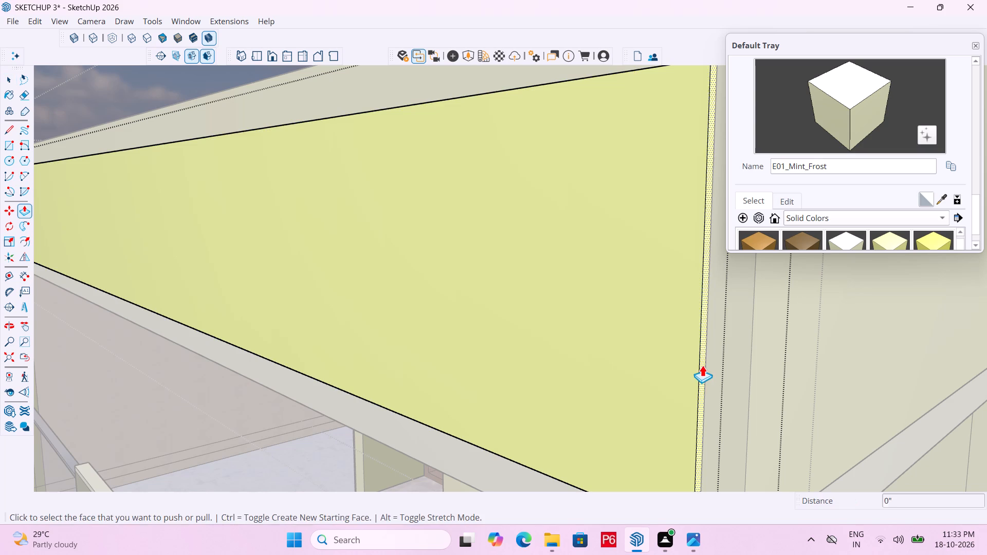
{"action": "left_click", "coordinate": [702, 365]}
{"action": "left_click", "coordinate": [772, 342]}
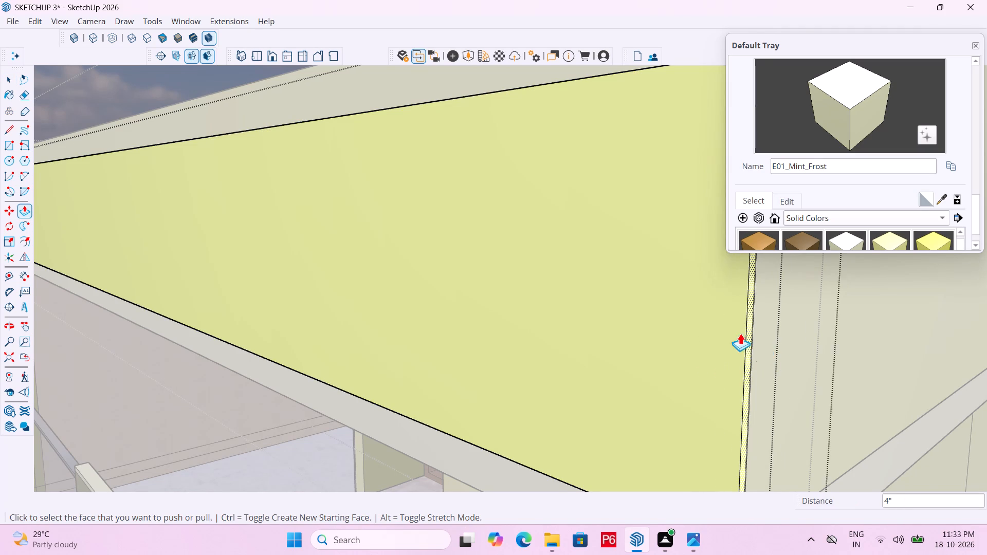
{"action": "scroll", "coordinate": [657, 330], "scroll_direction": "down", "scroll_amount": 12}
{"action": "key", "text": "space"}
{"action": "double_click", "coordinate": [89, 247]}
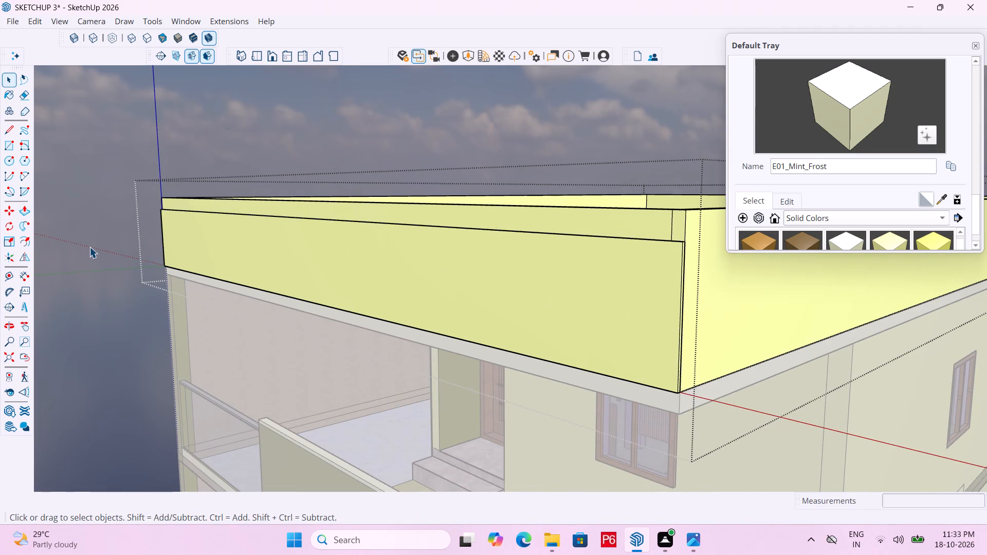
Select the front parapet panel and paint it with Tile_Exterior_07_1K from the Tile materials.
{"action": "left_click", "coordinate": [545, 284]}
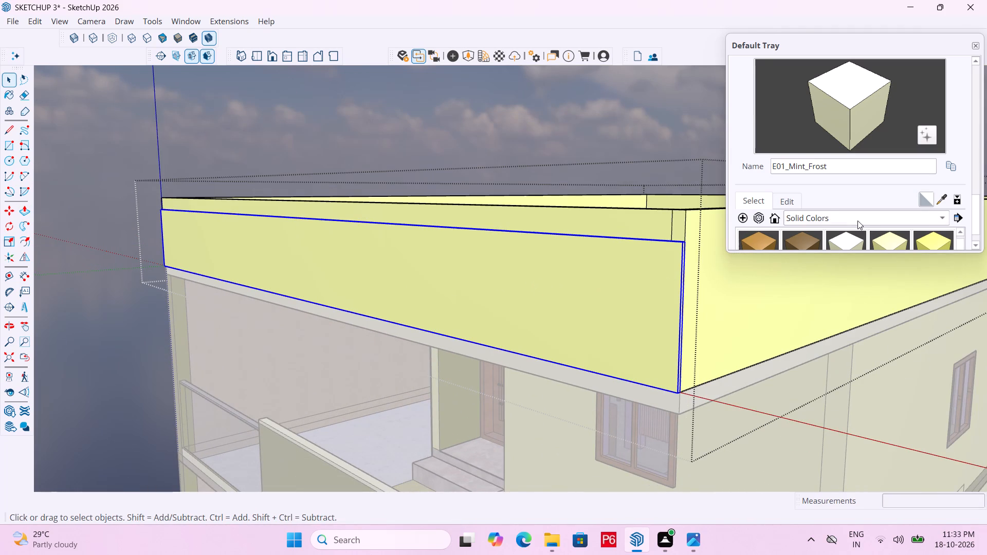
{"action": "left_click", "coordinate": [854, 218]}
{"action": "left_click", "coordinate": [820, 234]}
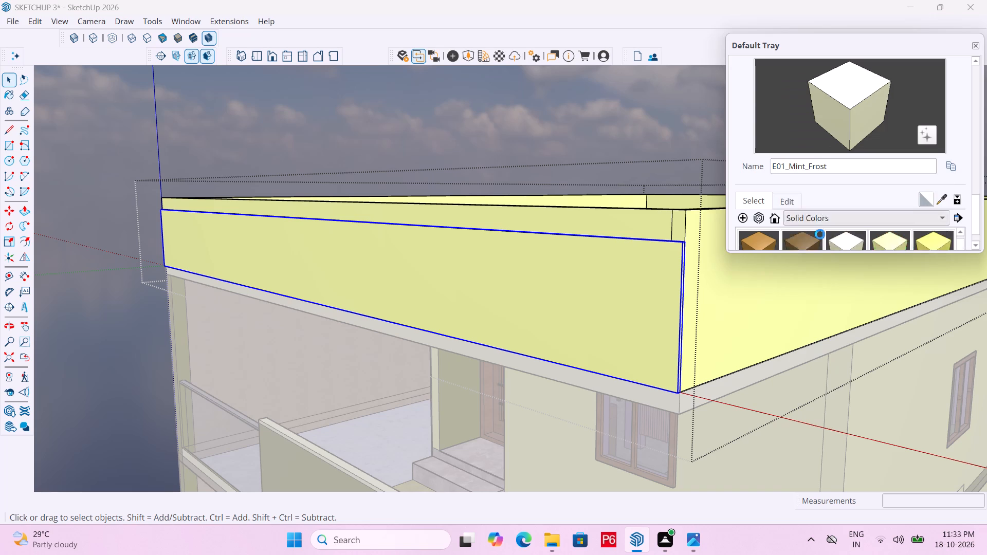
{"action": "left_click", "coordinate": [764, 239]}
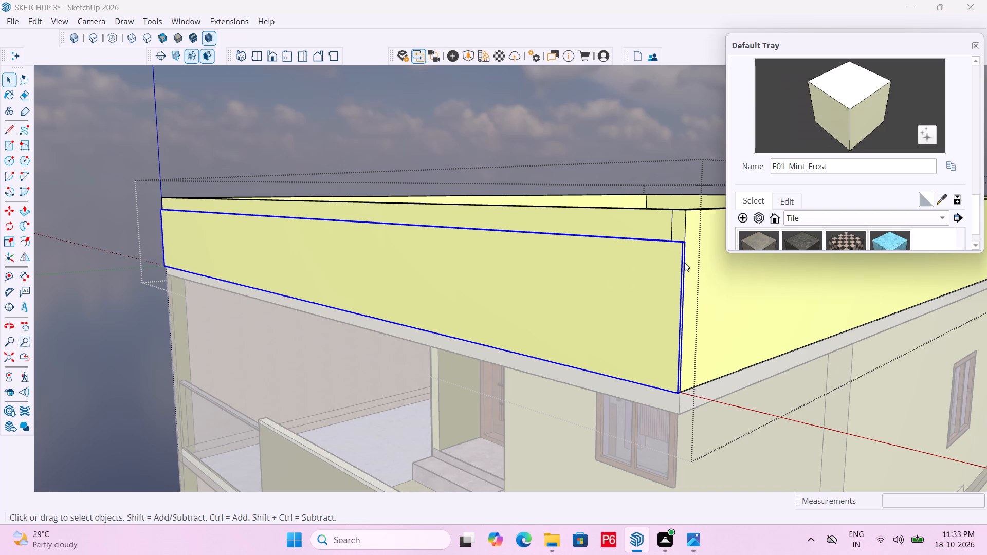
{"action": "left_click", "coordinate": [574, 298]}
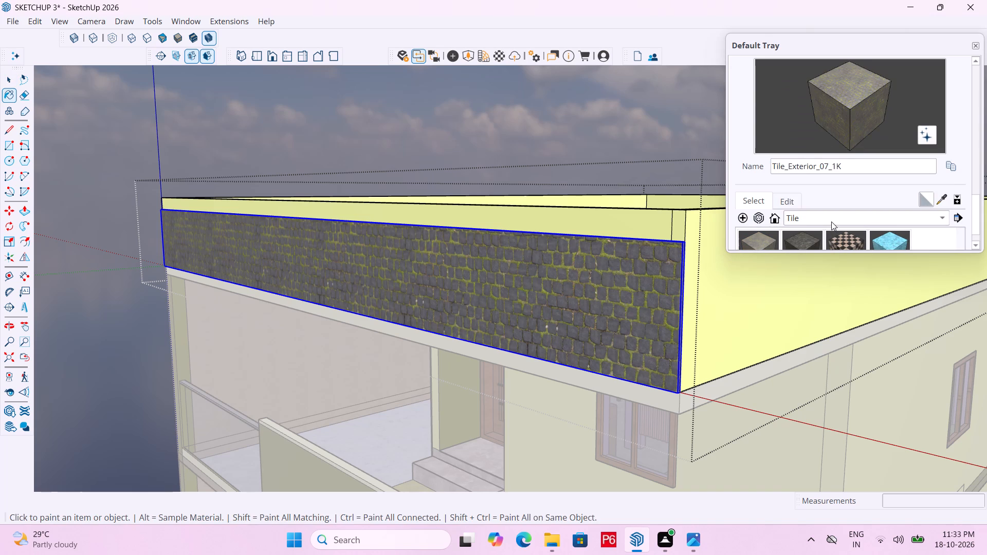
Paint the front parapet panel with Wood_Planks_01_1K from the Wood materials.
{"action": "left_click", "coordinate": [831, 221]}
{"action": "left_click", "coordinate": [822, 224]}
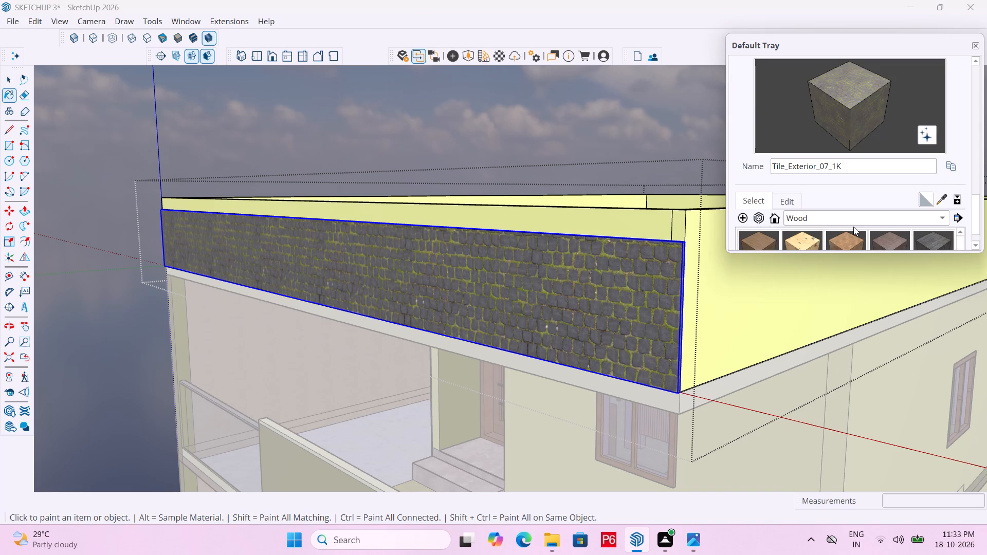
{"action": "left_click", "coordinate": [933, 240]}
{"action": "double_click", "coordinate": [666, 271]}
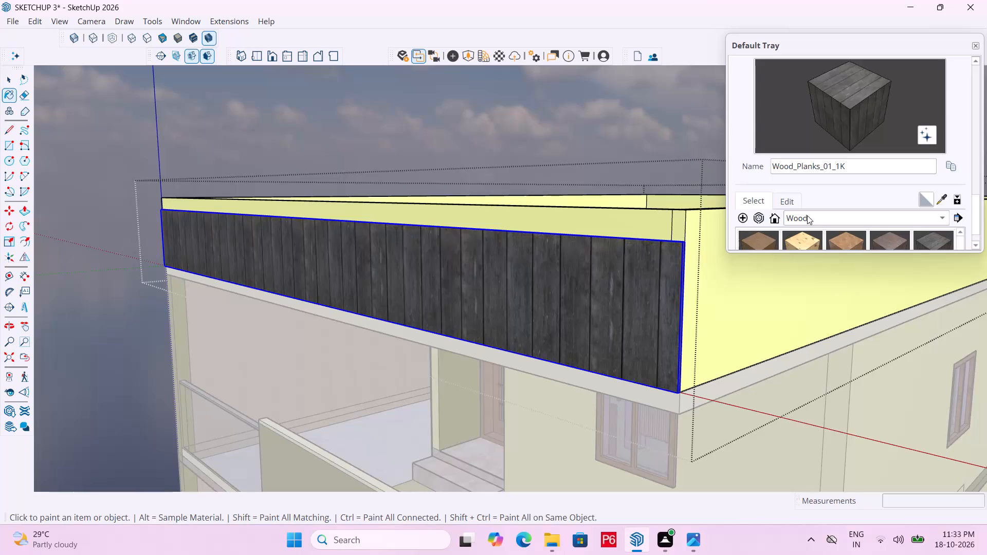
Repaint the front parapet panel with Roofing_01_1K from the Roofing materials and deselect it.
{"action": "left_click", "coordinate": [807, 215]}
{"action": "left_click", "coordinate": [820, 179]}
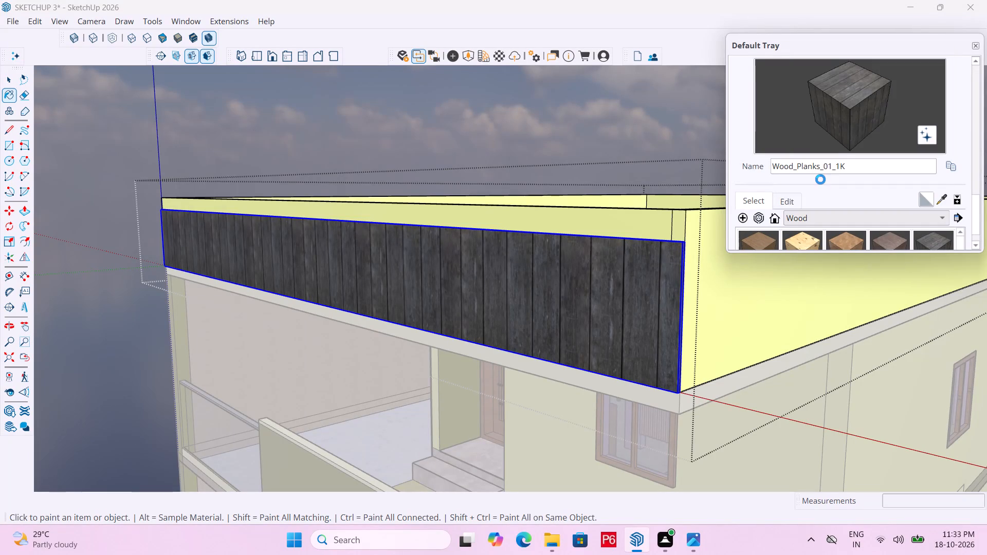
{"action": "left_click", "coordinate": [848, 218]}
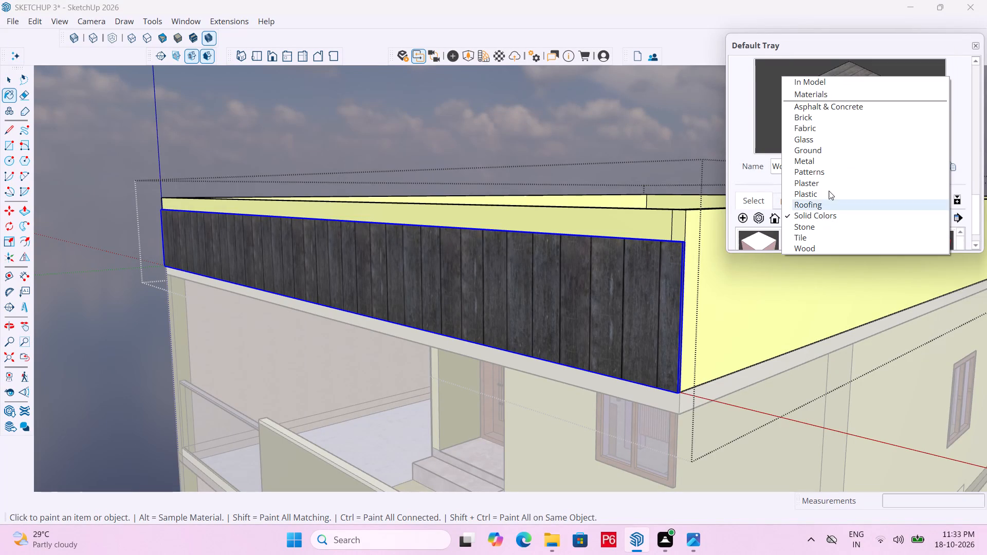
{"action": "left_click", "coordinate": [822, 202]}
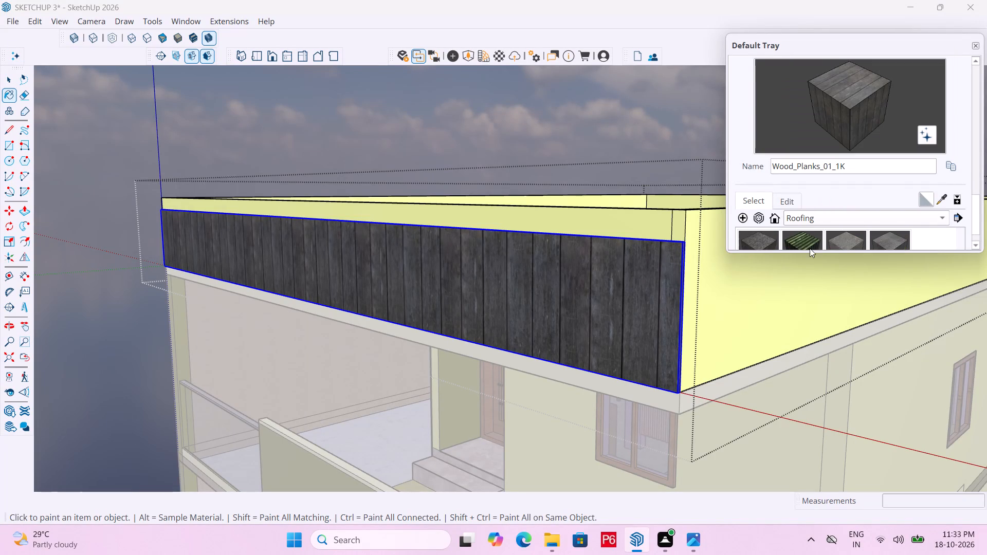
{"action": "left_click", "coordinate": [761, 240]}
{"action": "left_click", "coordinate": [640, 263]}
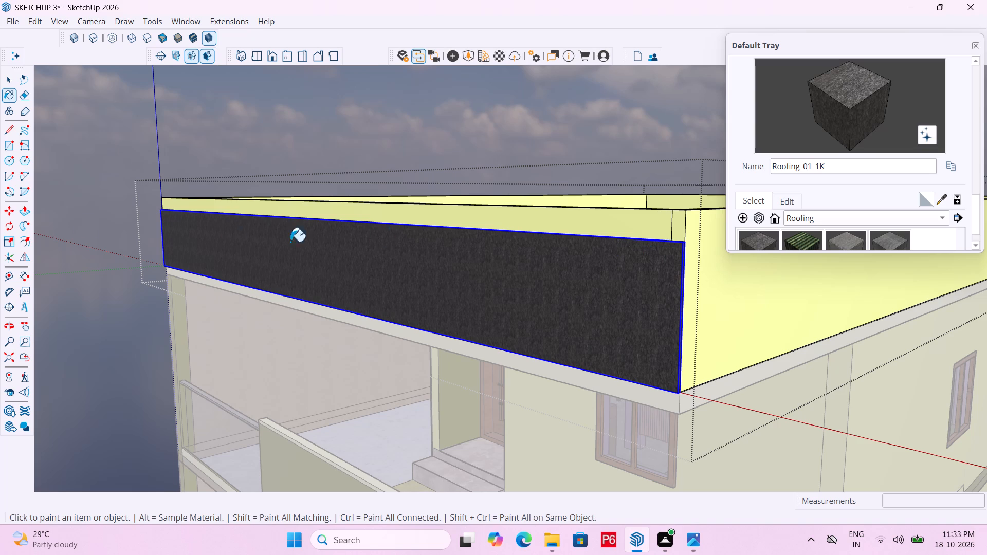
{"action": "key", "text": "space"}
{"action": "triple_click", "coordinate": [88, 234]}
Save the model with the repainted parapet panel.
{"action": "scroll", "coordinate": [427, 197], "scroll_direction": "down", "scroll_amount": 6}
{"action": "middle_click_drag", "start_coordinate": [448, 216], "coordinate": [546, 215]}
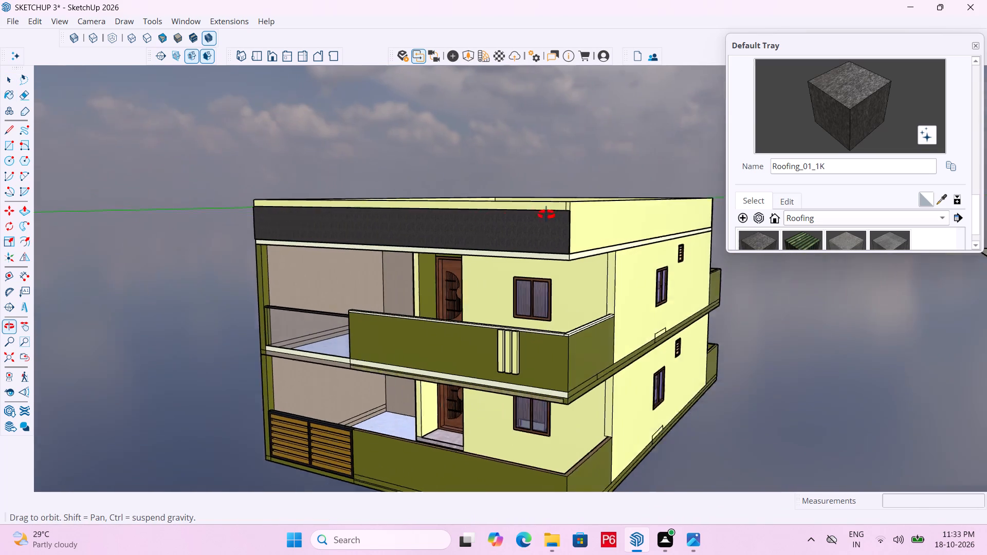
{"action": "middle_click_drag", "start_coordinate": [546, 215], "coordinate": [562, 214]}
{"action": "key", "text": "ctrl+s"}
{"action": "key", "text": "ctrl+s"}
{"action": "key", "text": "ctrl+s"}
{"action": "key", "text": "ctrl+s"}
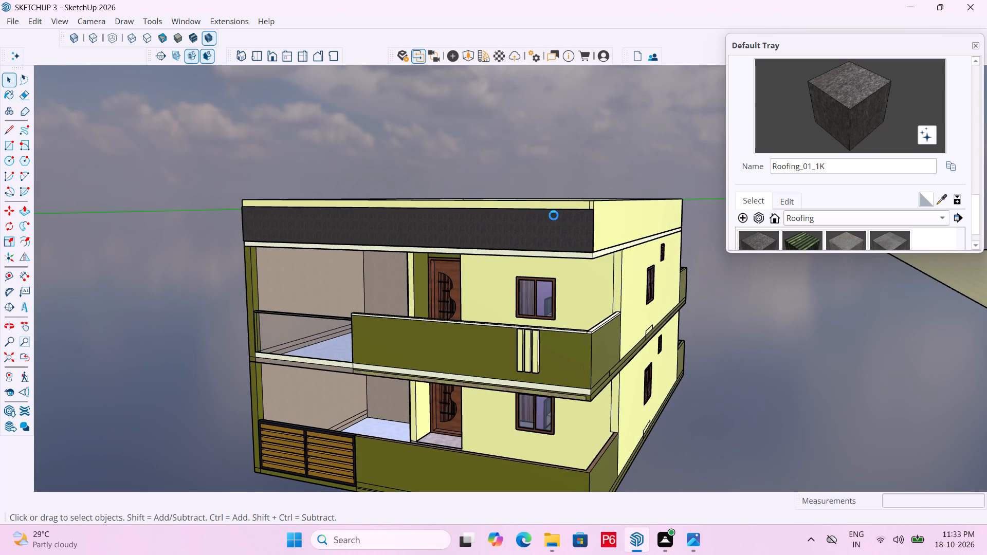
Examine the front facade and roof parapet of the house from several distances and angles.
{"action": "scroll", "coordinate": [493, 160], "scroll_direction": "down", "scroll_amount": 4}
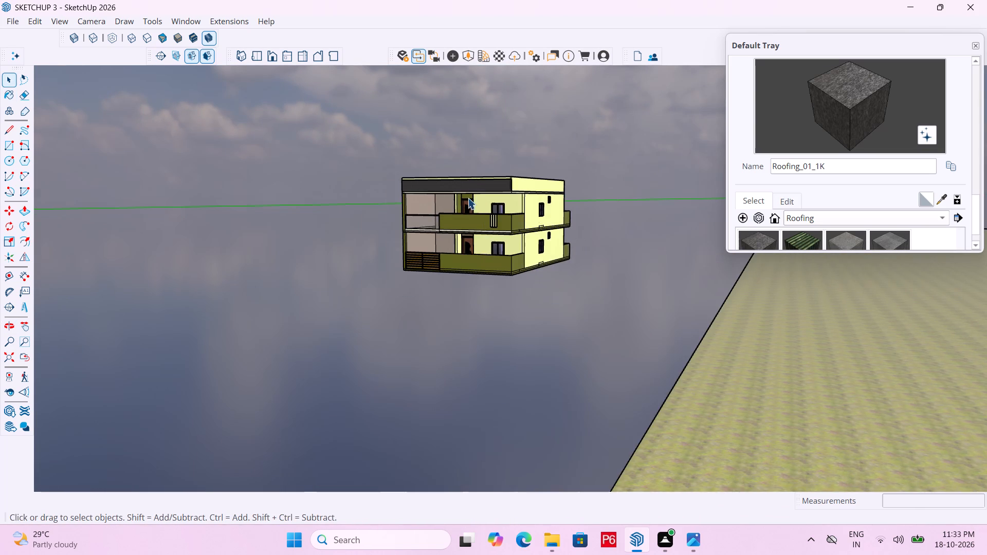
{"action": "middle_click_drag", "start_coordinate": [487, 242], "coordinate": [504, 318]}
{"action": "middle_click_drag", "start_coordinate": [504, 282], "coordinate": [537, 210]}
{"action": "scroll", "coordinate": [527, 195], "scroll_direction": "up", "scroll_amount": 2}
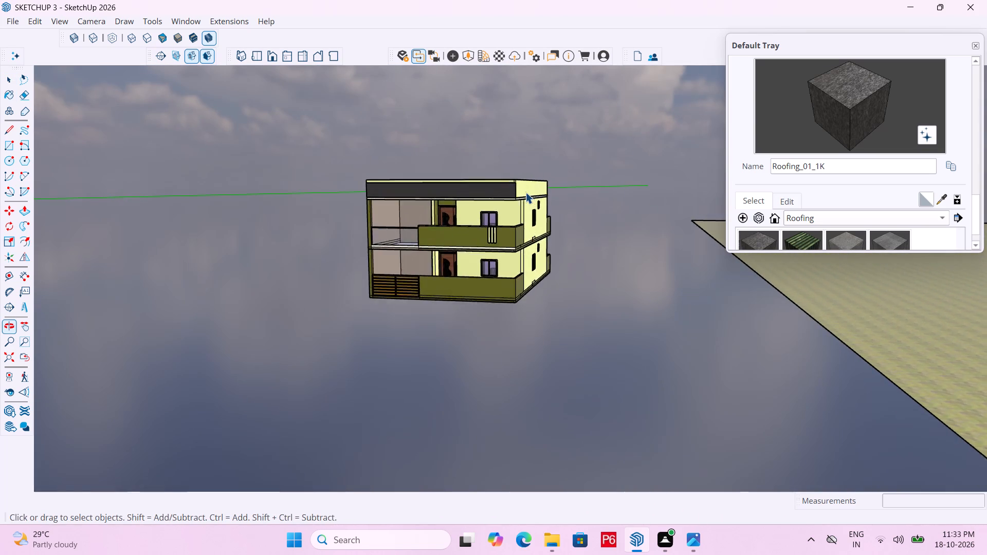
{"action": "scroll", "coordinate": [525, 192], "scroll_direction": "up", "scroll_amount": 2}
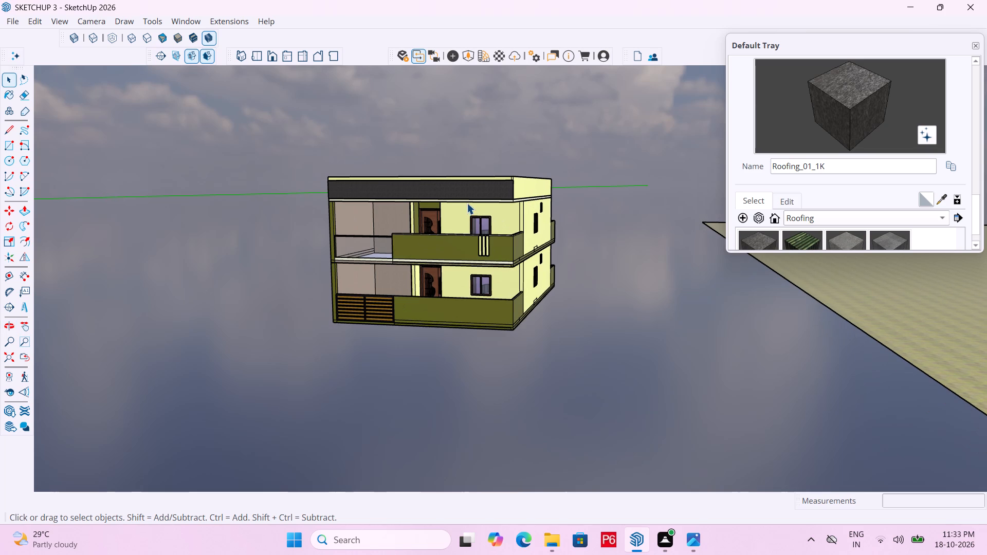
{"action": "middle_click_drag", "start_coordinate": [392, 211], "coordinate": [370, 235]}
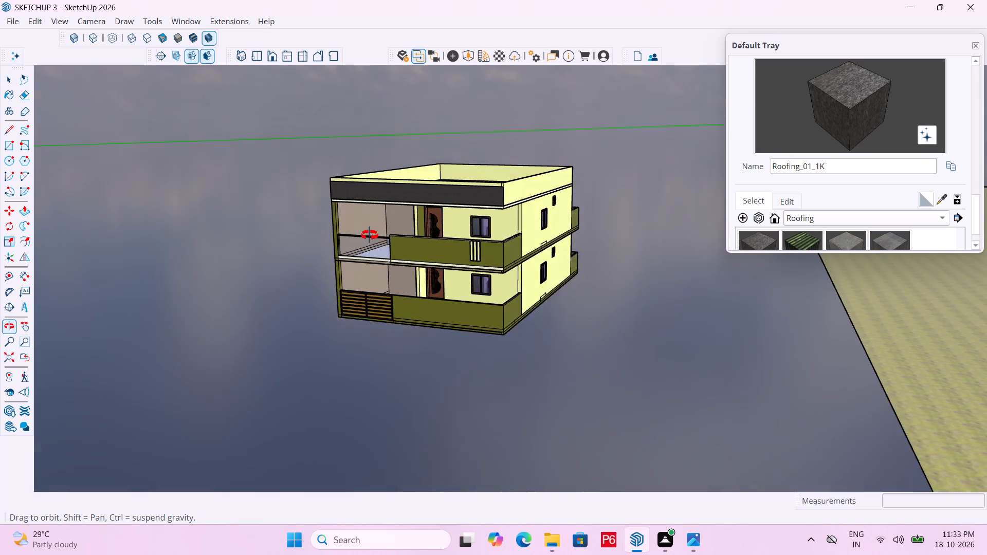
{"action": "middle_click_drag", "start_coordinate": [370, 235], "coordinate": [379, 233]}
{"action": "scroll", "coordinate": [350, 358], "scroll_direction": "up", "scroll_amount": 4}
Draw a rectangle about 57' by 36.5' over the house's underside, from the front gate corner to the opposite corner, and group it.
{"action": "middle_click_drag", "start_coordinate": [381, 326], "coordinate": [771, 234]}
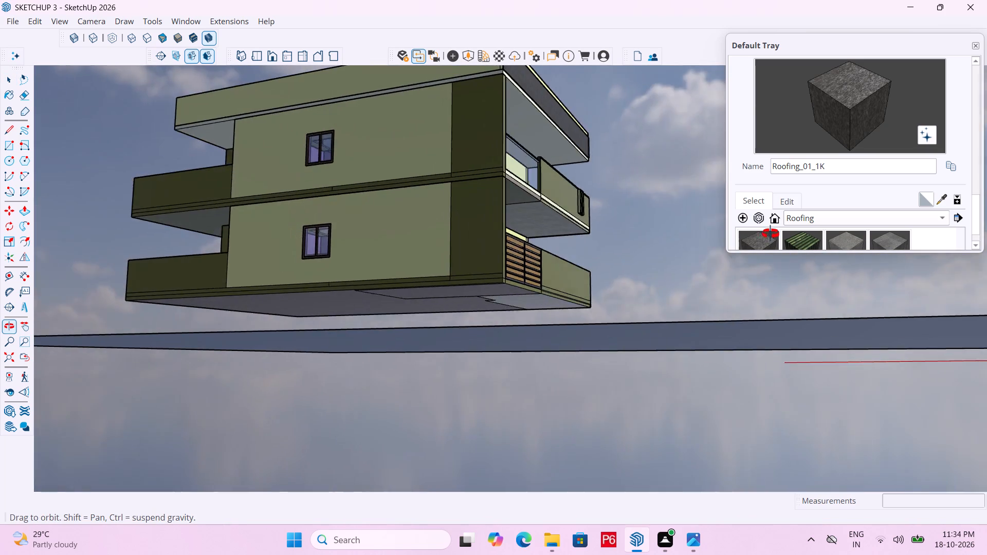
{"action": "middle_click_drag", "start_coordinate": [771, 234], "coordinate": [593, 164]}
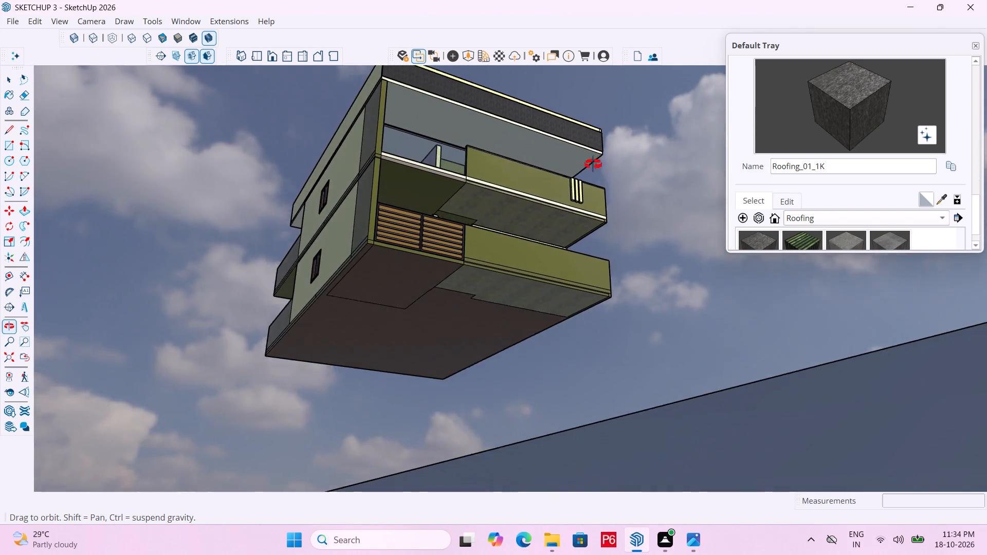
{"action": "middle_click_drag", "start_coordinate": [593, 164], "coordinate": [635, 189]}
{"action": "scroll", "coordinate": [467, 336], "scroll_direction": "up", "scroll_amount": 3}
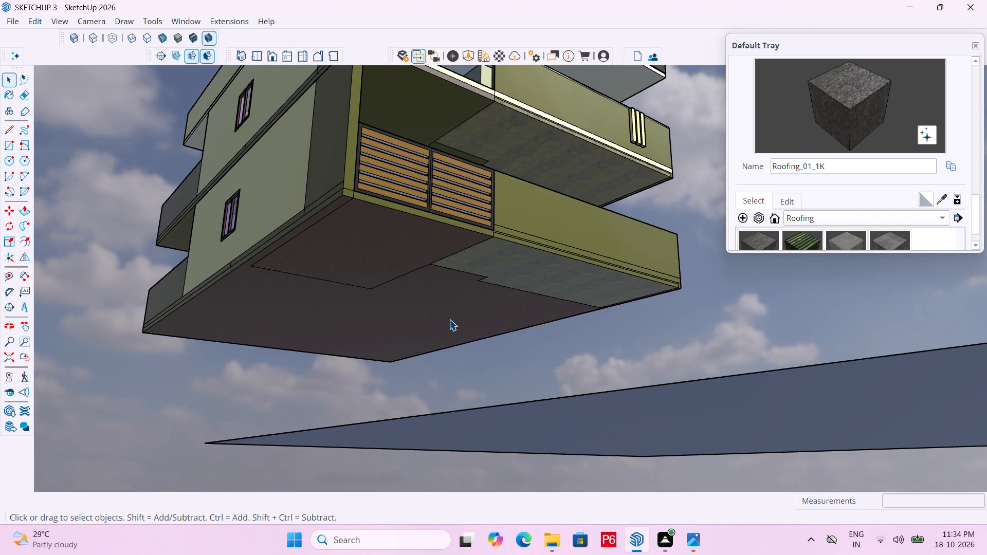
{"action": "key", "text": "r"}
{"action": "left_click", "coordinate": [344, 198]}
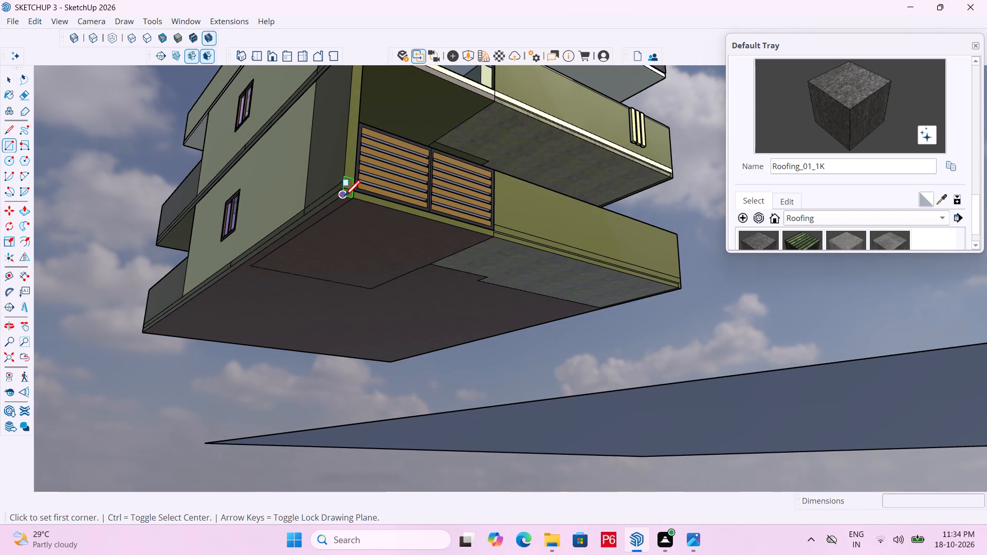
{"action": "scroll", "coordinate": [400, 378], "scroll_direction": "up", "scroll_amount": 5}
{"action": "middle_click_drag", "start_coordinate": [397, 363], "coordinate": [386, 327]}
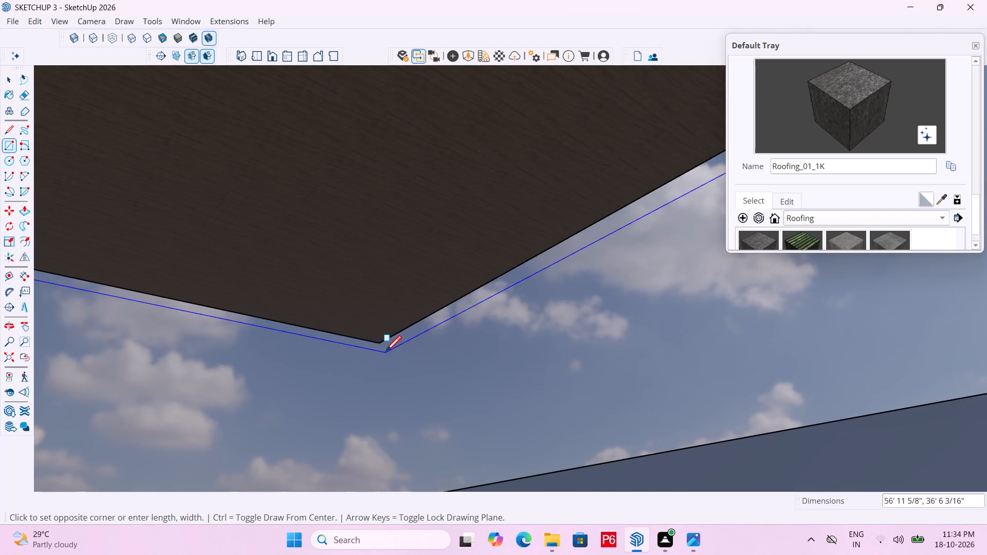
{"action": "left_click", "coordinate": [380, 341]}
{"action": "key", "text": "space"}
{"action": "double_click", "coordinate": [406, 184]}
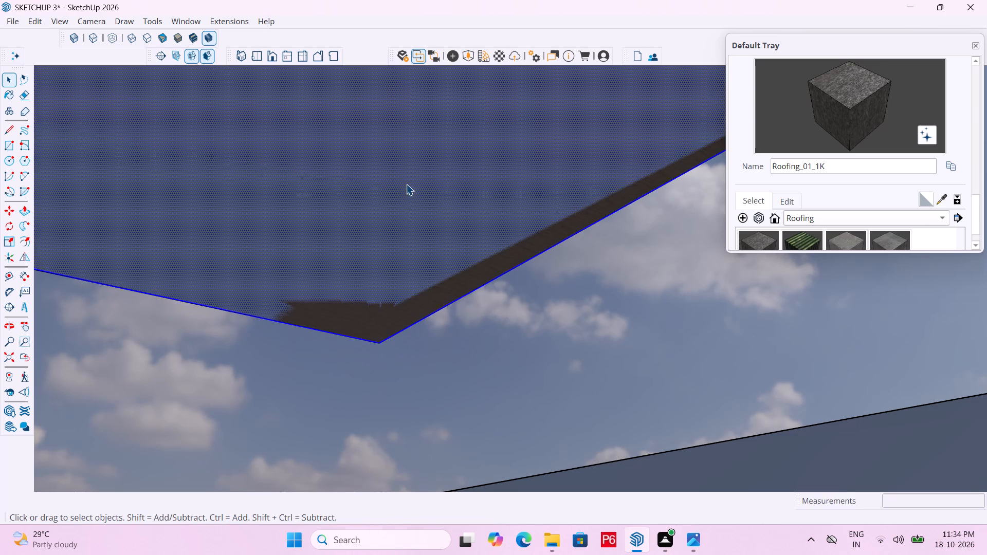
{"action": "right_click", "coordinate": [406, 184]}
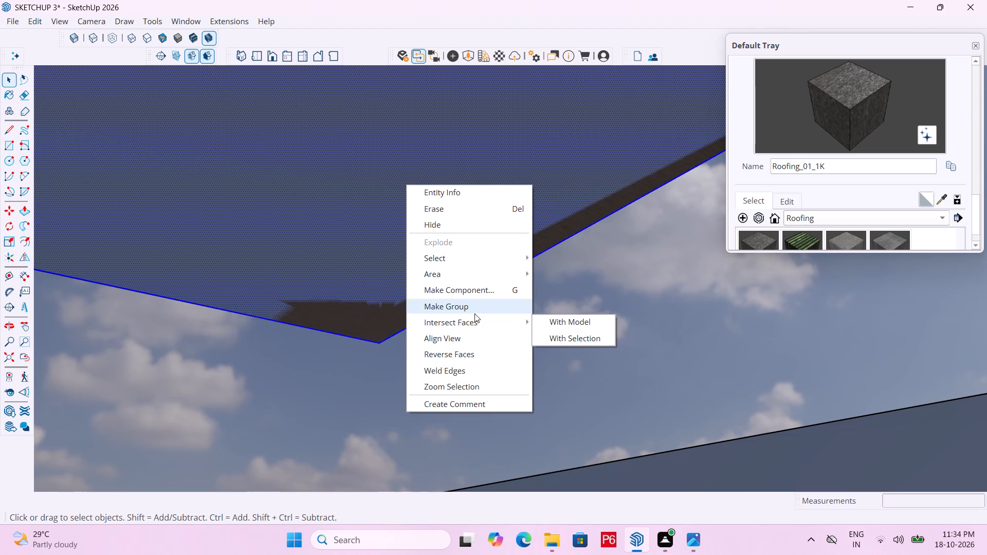
{"action": "left_click", "coordinate": [448, 303]}
Open the base group and extrude its face 1'6" downward below the house.
{"action": "double_click", "coordinate": [443, 229]}
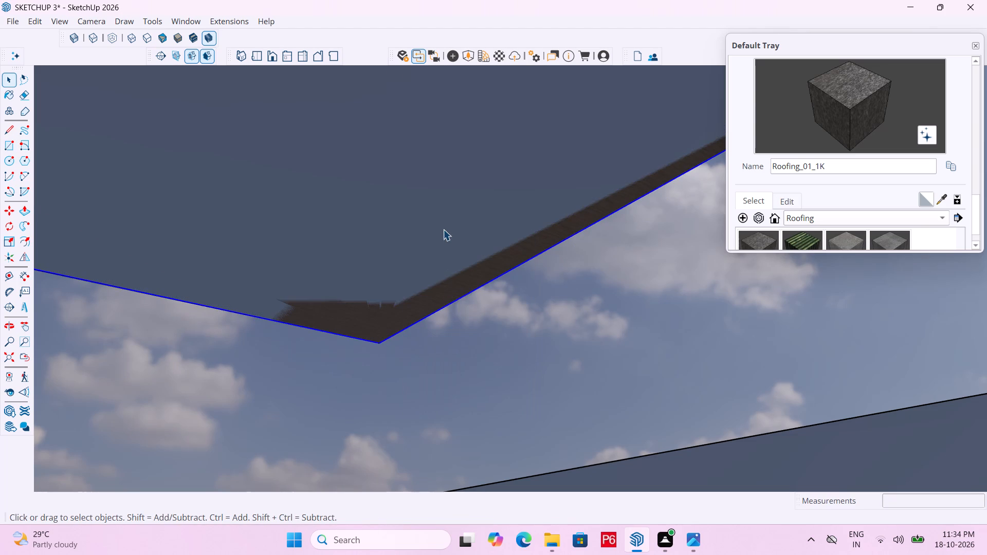
{"action": "left_click", "coordinate": [450, 204]}
{"action": "key", "text": "p"}
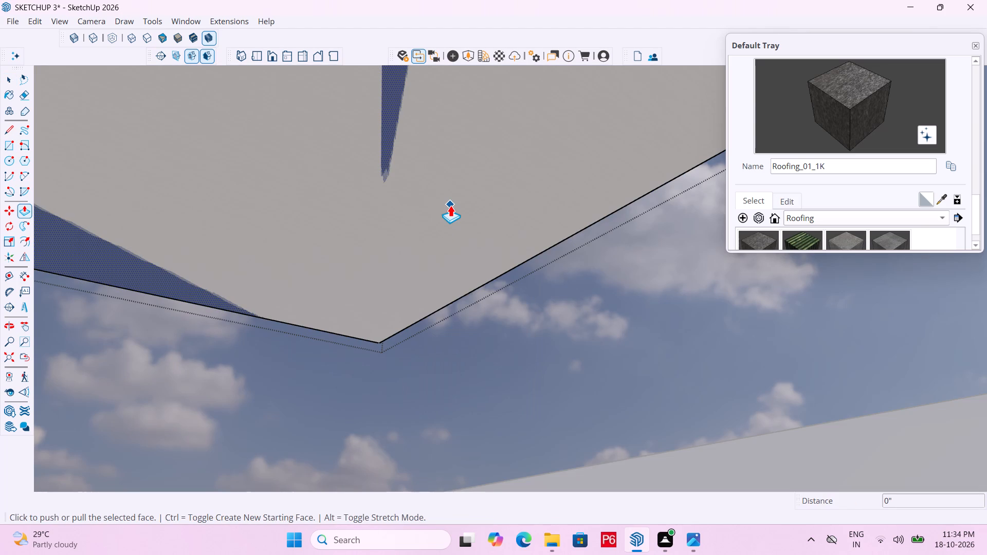
{"action": "left_click", "coordinate": [434, 221]}
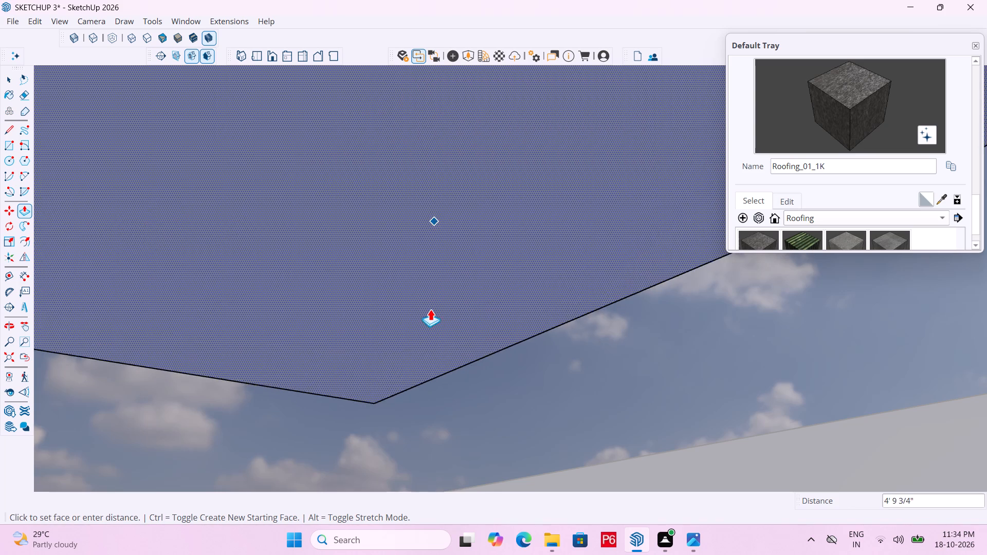
{"action": "scroll", "coordinate": [430, 309], "scroll_direction": "down", "scroll_amount": 12}
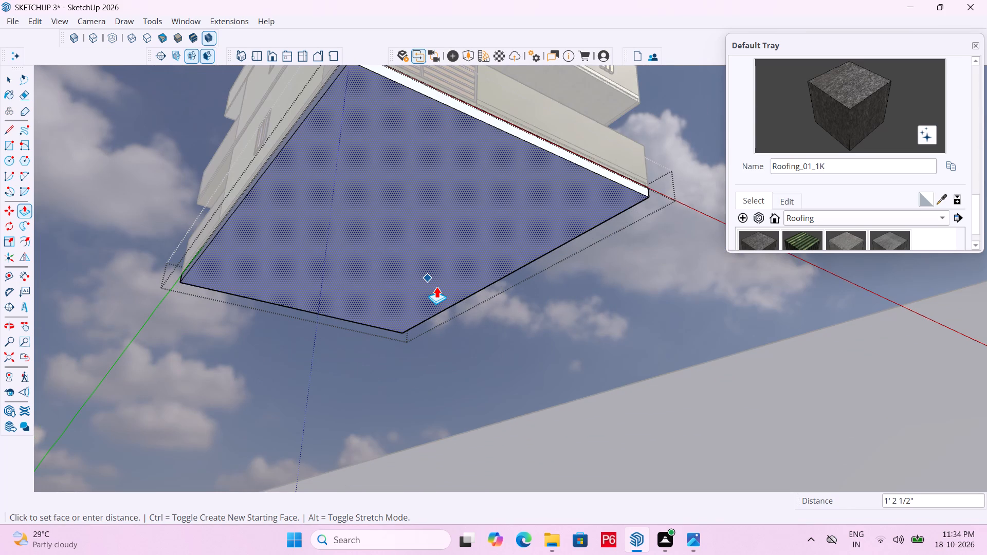
{"action": "type", "text": "1'6\""}
{"action": "key", "text": "Return"}
Extend the base's front face outward about 6'11" beyond the gate wall and close the group.
{"action": "middle_click_drag", "start_coordinate": [437, 283], "coordinate": [369, 458]}
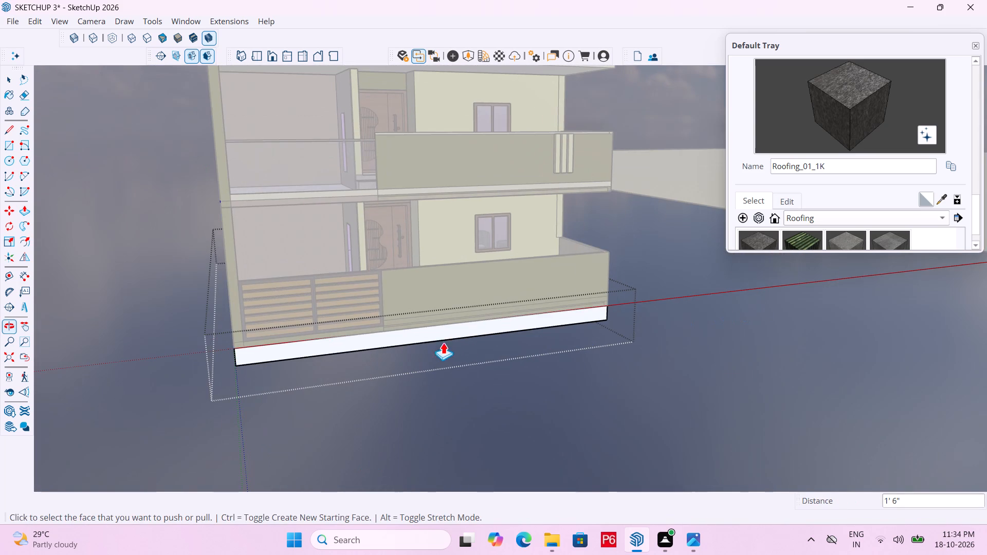
{"action": "scroll", "coordinate": [385, 338], "scroll_direction": "up", "scroll_amount": 4}
{"action": "left_click", "coordinate": [379, 342]}
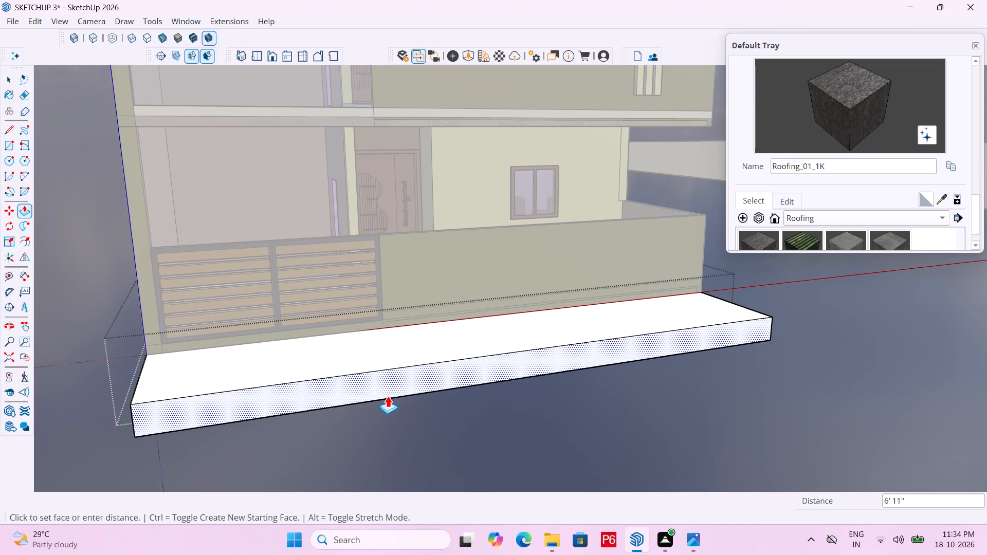
{"action": "left_click", "coordinate": [388, 396]}
{"action": "key", "text": "space"}
{"action": "left_click", "coordinate": [846, 320]}
Reopen the base group, push its front face back about 3'6" toward the house, and close the group.
{"action": "scroll", "coordinate": [659, 316], "scroll_direction": "down", "scroll_amount": 2}
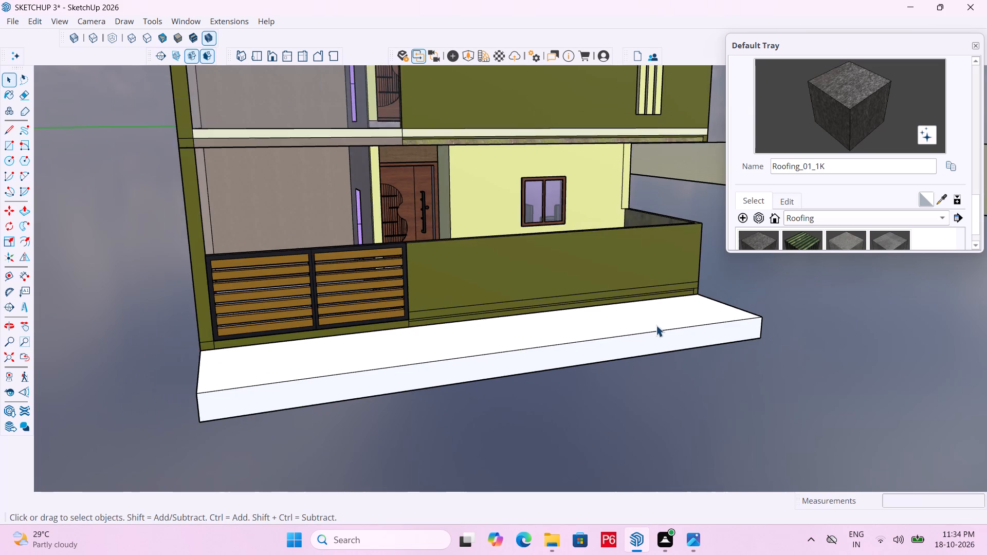
{"action": "middle_click_drag", "start_coordinate": [639, 344], "coordinate": [750, 393]}
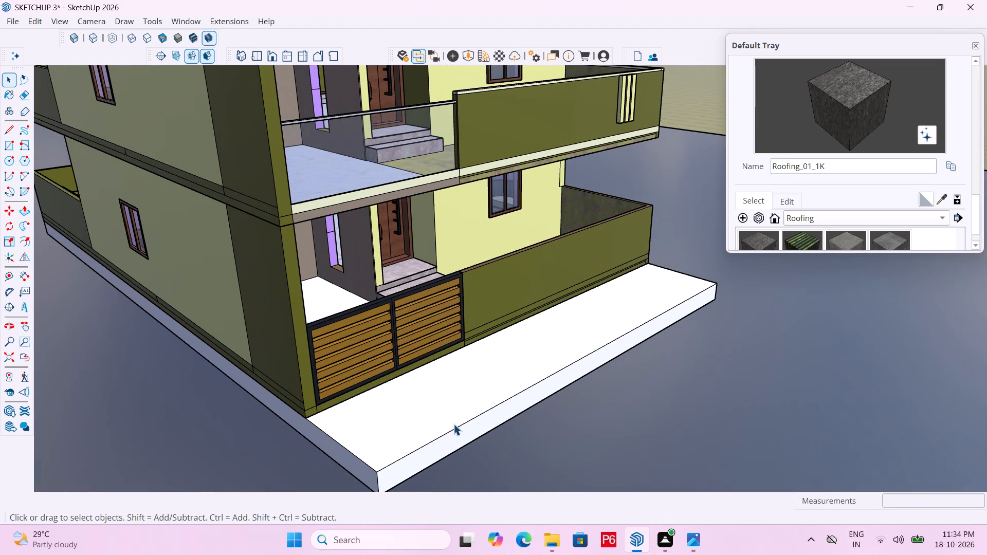
{"action": "left_click", "coordinate": [455, 427]}
{"action": "double_click", "coordinate": [456, 432]}
{"action": "left_click", "coordinate": [460, 432]}
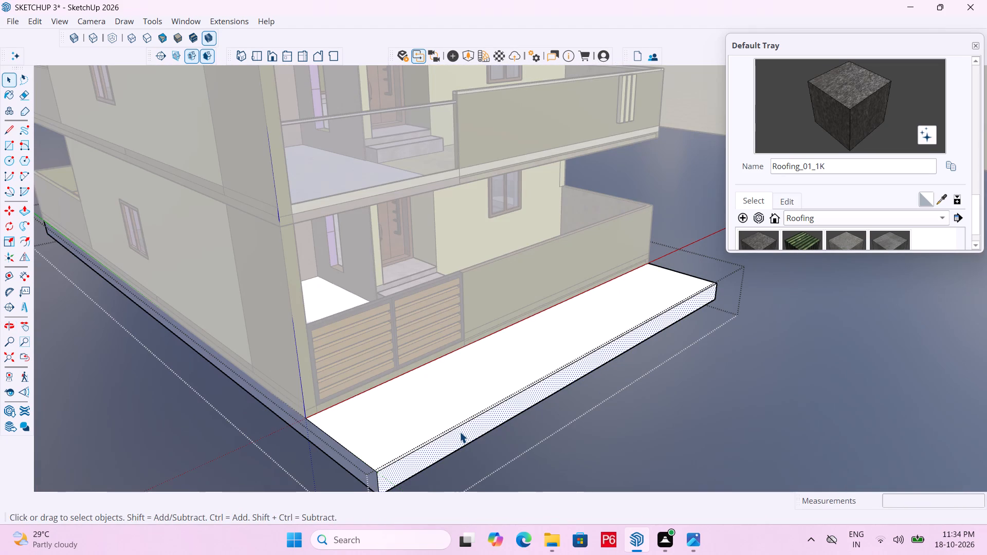
{"action": "key", "text": "p"}
{"action": "left_click", "coordinate": [464, 429]}
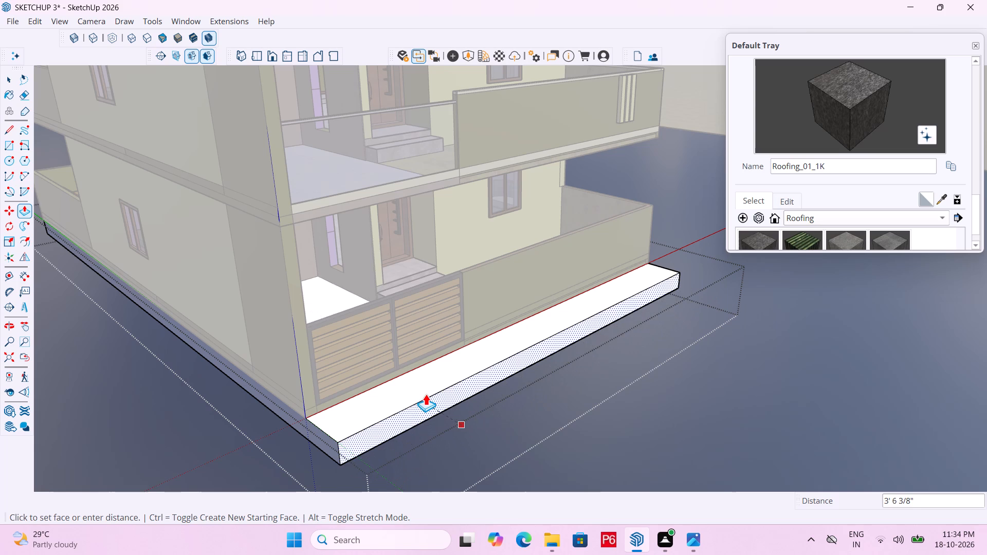
{"action": "left_click", "coordinate": [426, 394]}
{"action": "key", "text": "space"}
{"action": "double_click", "coordinate": [660, 359]}
Draw a four-sided ramp face from the gate's bottom corners to the base's front top edge, 11'6" long there, and select it.
{"action": "middle_click_drag", "start_coordinate": [715, 316], "coordinate": [590, 330]}
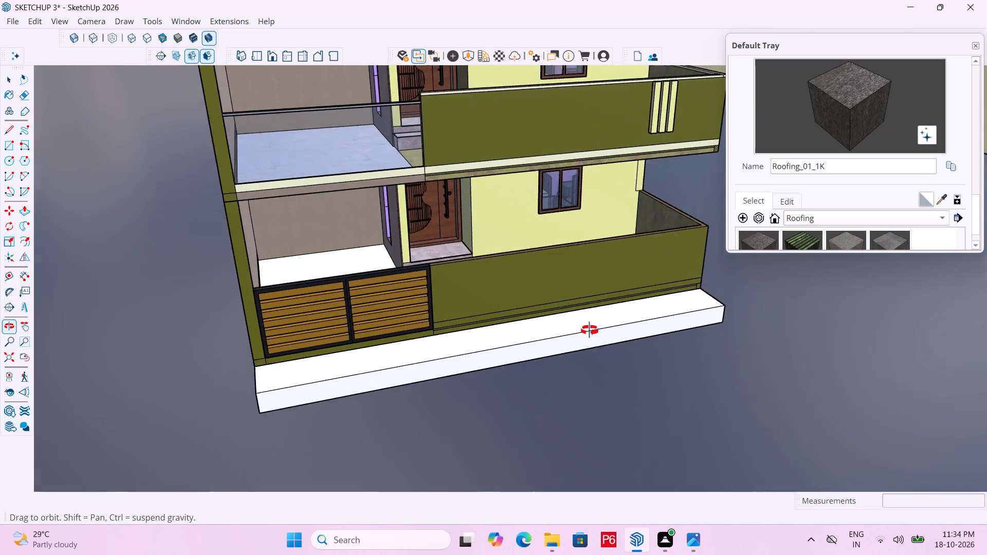
{"action": "middle_click_drag", "start_coordinate": [590, 330], "coordinate": [653, 351]}
{"action": "scroll", "coordinate": [312, 419], "scroll_direction": "up", "scroll_amount": 9}
{"action": "middle_click", "coordinate": [312, 419]}
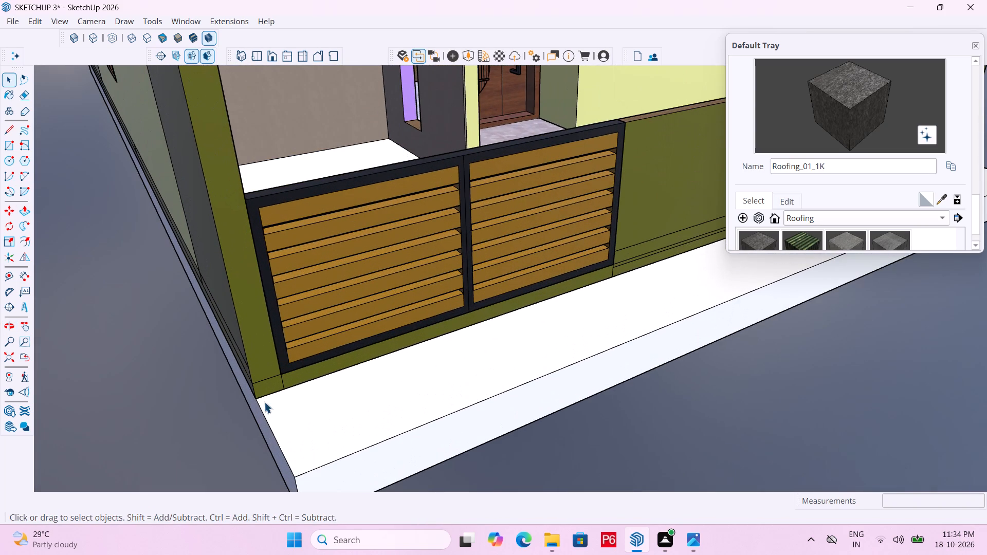
{"action": "key", "text": "l"}
{"action": "left_click", "coordinate": [278, 374]}
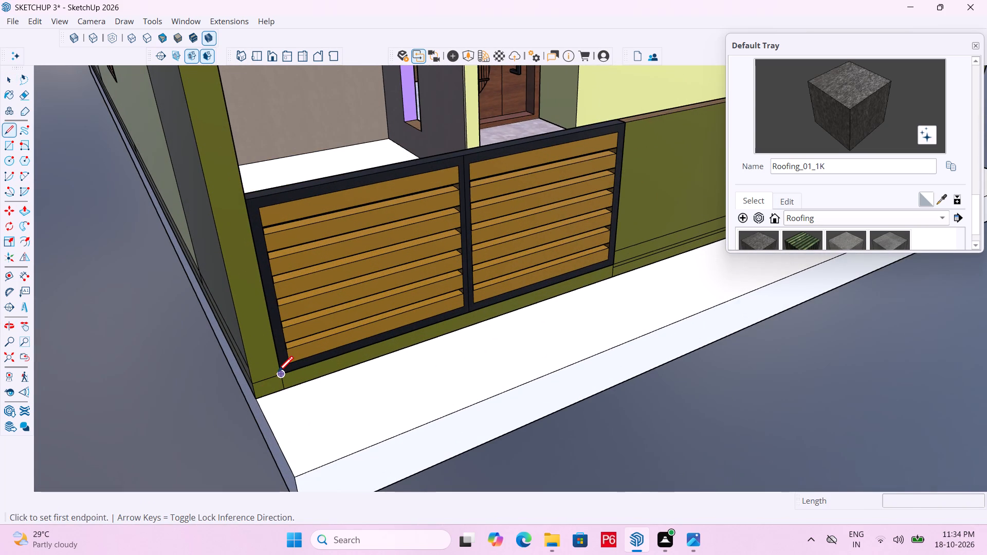
{"action": "left_click", "coordinate": [330, 463]}
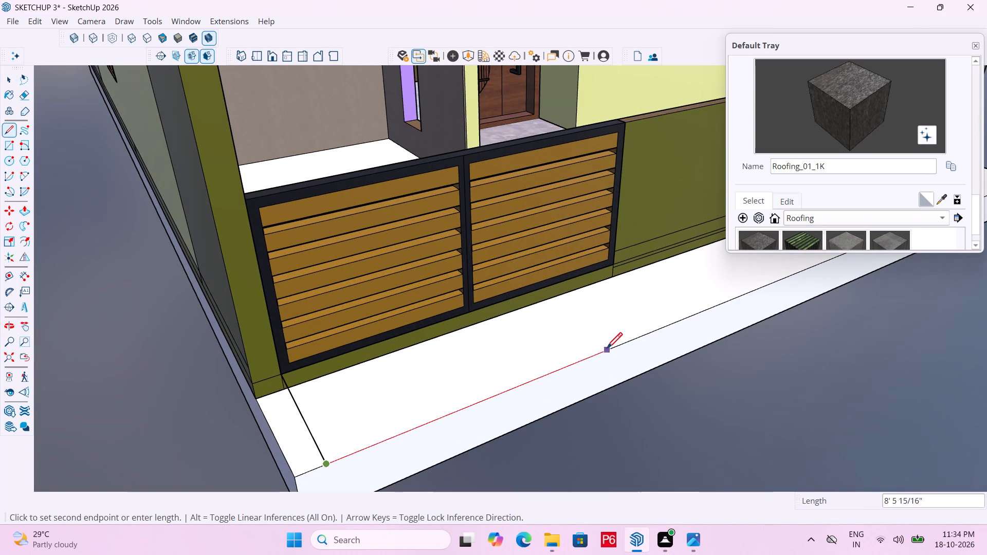
{"action": "middle_click_drag", "start_coordinate": [659, 322], "coordinate": [339, 315]}
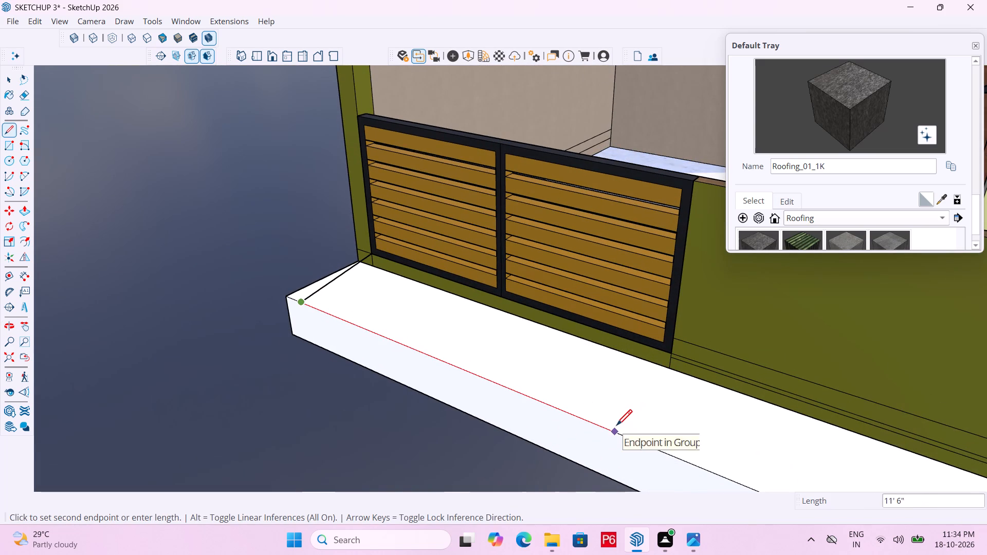
{"action": "left_click", "coordinate": [597, 424]}
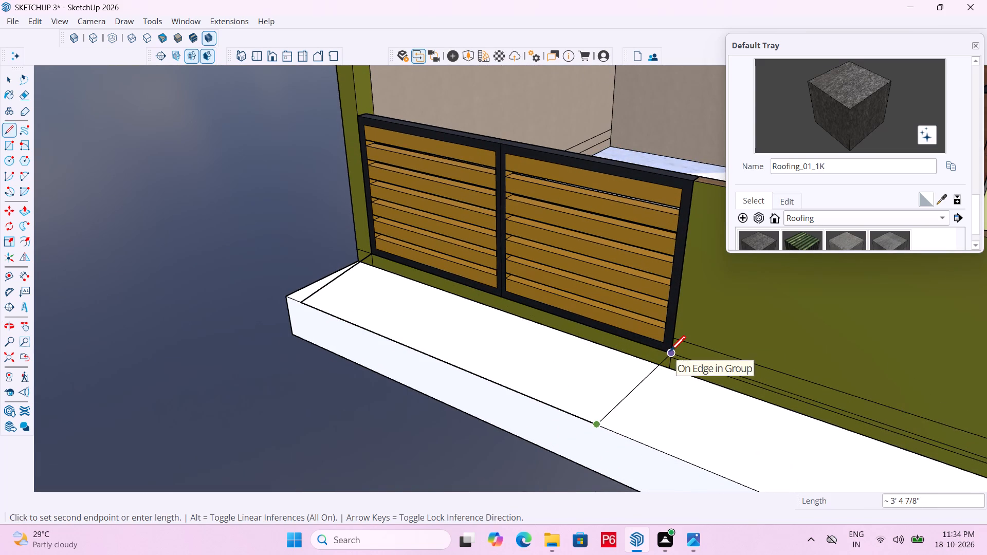
{"action": "left_click", "coordinate": [670, 353]}
{"action": "left_click", "coordinate": [374, 255]}
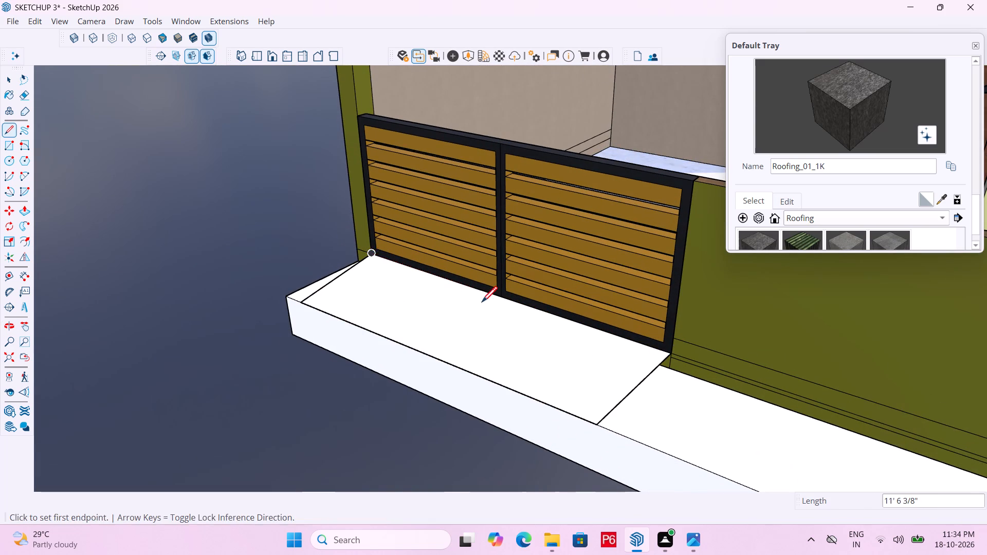
{"action": "key", "text": "space"}
{"action": "left_click", "coordinate": [555, 353]}
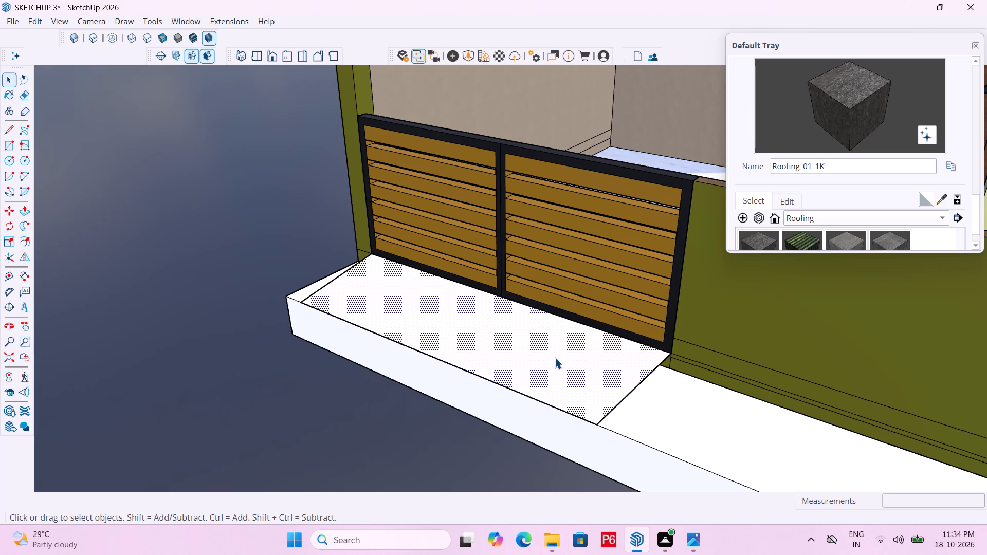
Make a group from the ramp face and its bounding edges in front of the gate.
{"action": "triple_click", "coordinate": [555, 358]}
{"action": "right_click", "coordinate": [555, 358]}
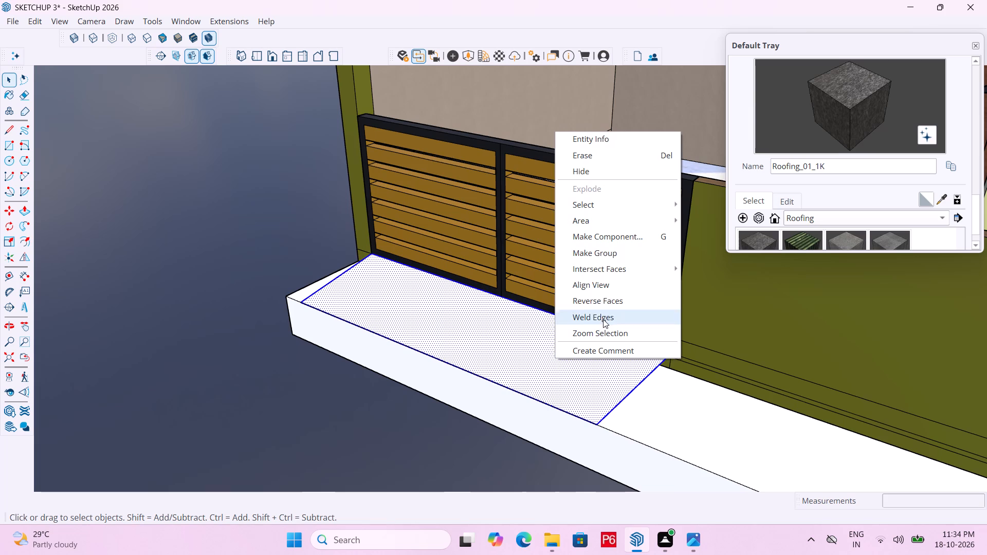
{"action": "left_click", "coordinate": [624, 252]}
{"action": "key", "text": "space"}
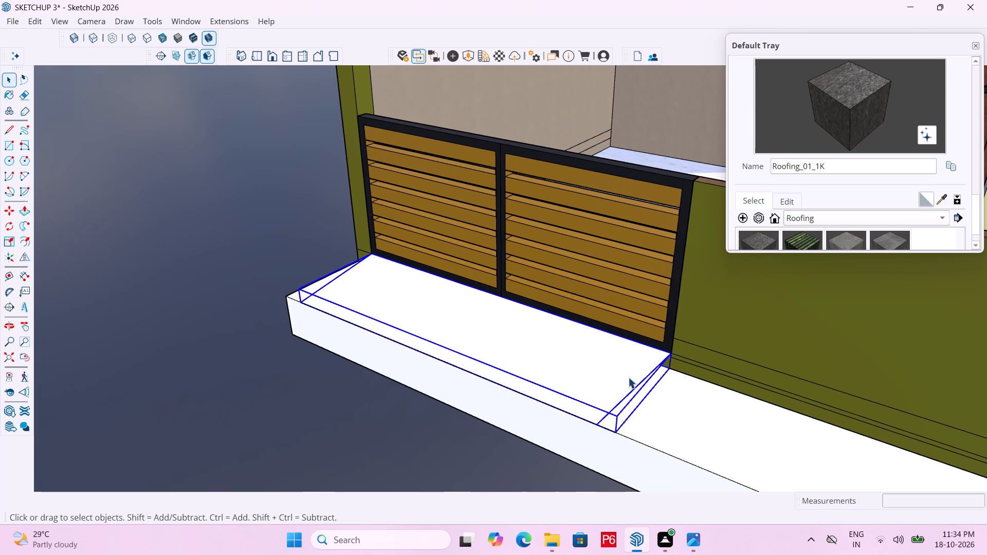
Open the ramp group and close its side next to the boundary wall with a 6" vertical edge and a bottom edge to the front corner.
{"action": "double_click", "coordinate": [628, 377]}
{"action": "middle_click_drag", "start_coordinate": [686, 374], "coordinate": [583, 296]}
{"action": "key", "text": "l"}
{"action": "left_click", "coordinate": [637, 342]}
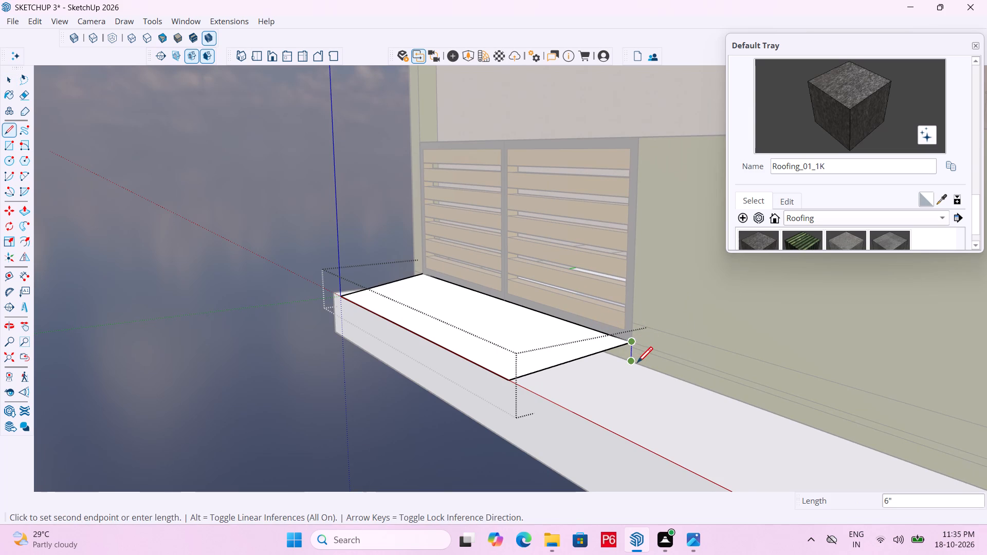
{"action": "left_click", "coordinate": [637, 364]}
{"action": "double_click", "coordinate": [511, 379]}
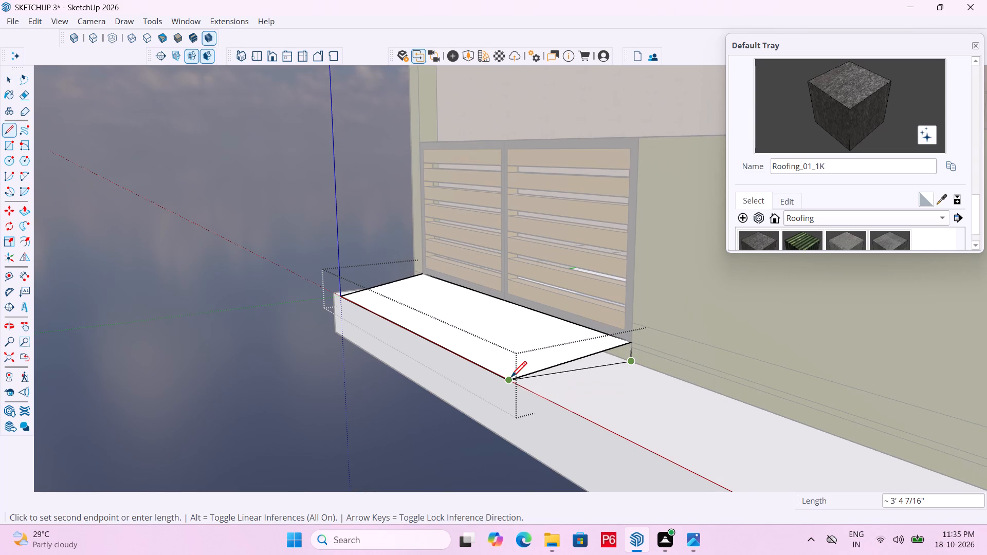
Close the ramp's opposite triangular side with a 6" vertical edge and a bottom edge, and exit the group.
{"action": "middle_click_drag", "start_coordinate": [467, 368], "coordinate": [430, 332]}
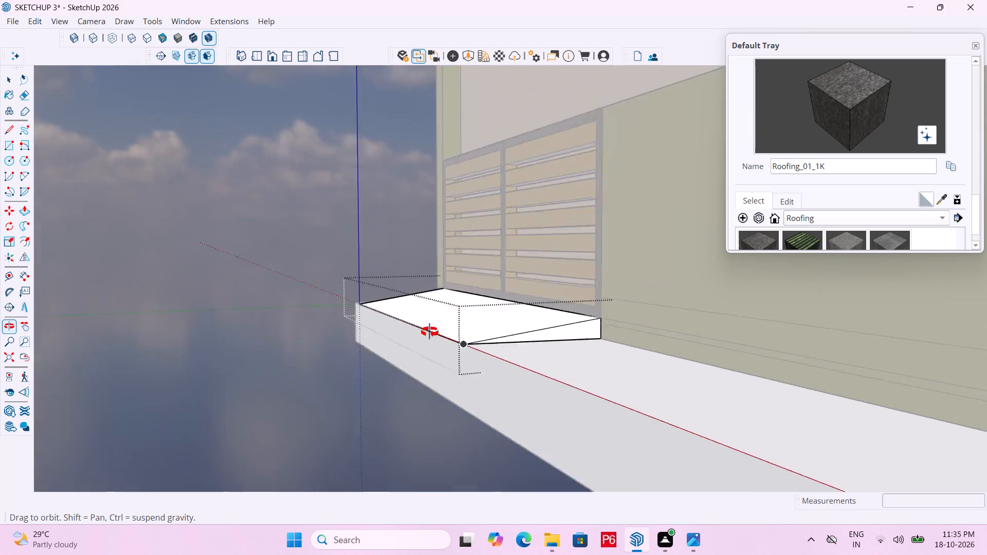
{"action": "middle_click_drag", "start_coordinate": [430, 332], "coordinate": [975, 341]}
{"action": "scroll", "coordinate": [412, 359], "scroll_direction": "up", "scroll_amount": 3}
{"action": "left_click", "coordinate": [373, 307]}
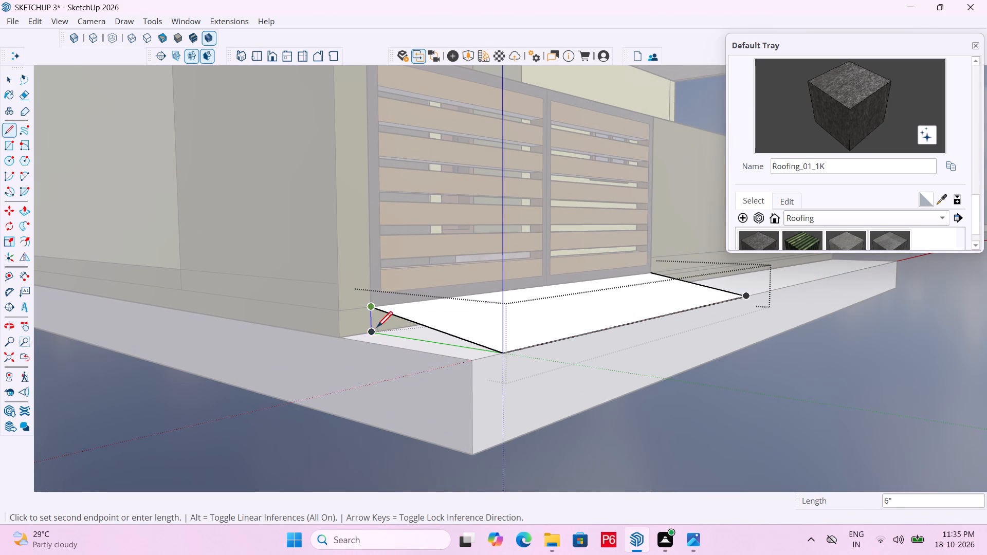
{"action": "left_click_drag", "start_coordinate": [378, 335], "coordinate": [385, 335]}
{"action": "left_click", "coordinate": [504, 352]}
{"action": "key", "text": "space"}
{"action": "scroll", "coordinate": [297, 374], "scroll_direction": "down", "scroll_amount": 2}
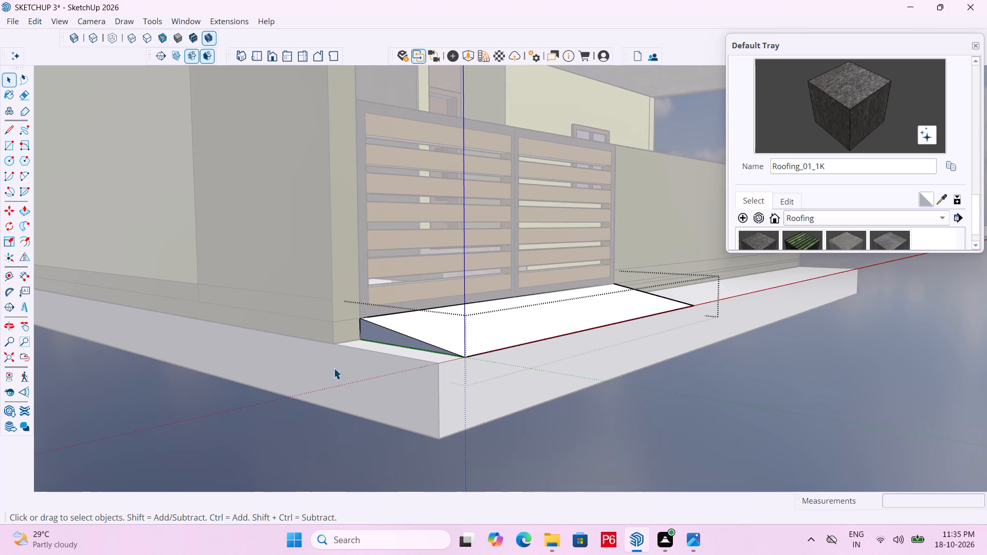
{"action": "triple_click", "coordinate": [662, 381]}
Open the base group, extend its front face outward about 3'10" beyond the ramp, and close the group.
{"action": "scroll", "coordinate": [435, 345], "scroll_direction": "down", "scroll_amount": 1}
{"action": "middle_click_drag", "start_coordinate": [432, 348], "coordinate": [332, 436]}
{"action": "scroll", "coordinate": [408, 397], "scroll_direction": "down", "scroll_amount": 1}
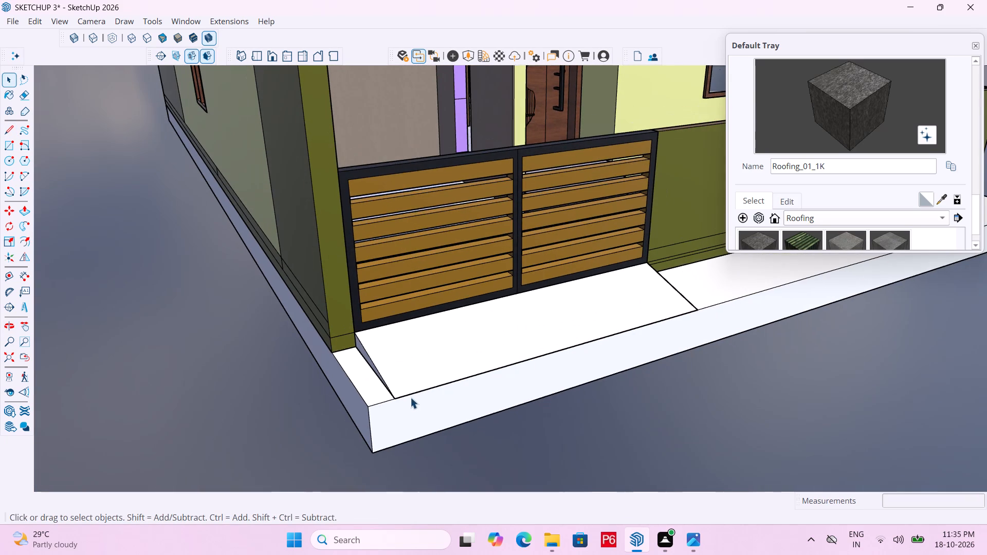
{"action": "scroll", "coordinate": [412, 332], "scroll_direction": "down", "scroll_amount": 2}
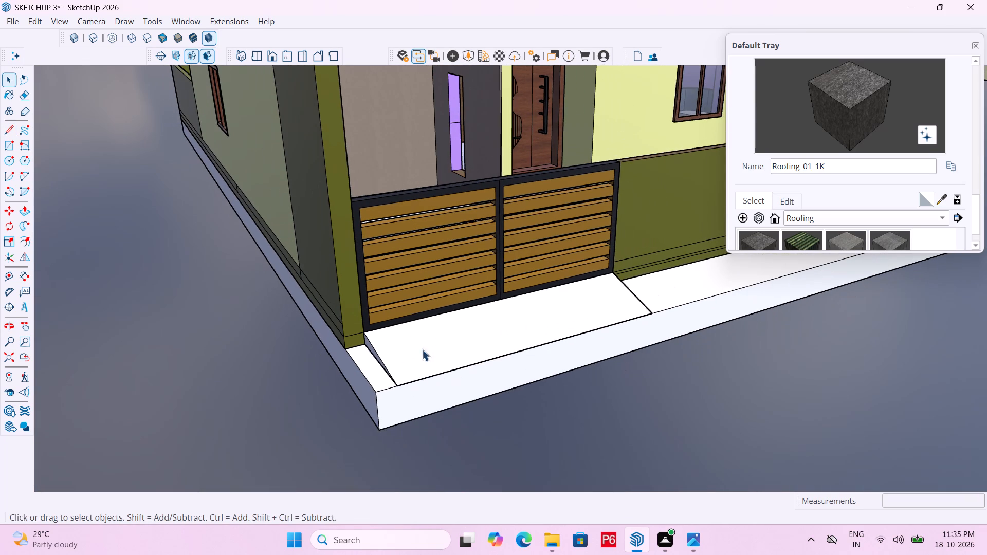
{"action": "left_click", "coordinate": [421, 394]}
{"action": "triple_click", "coordinate": [407, 396]}
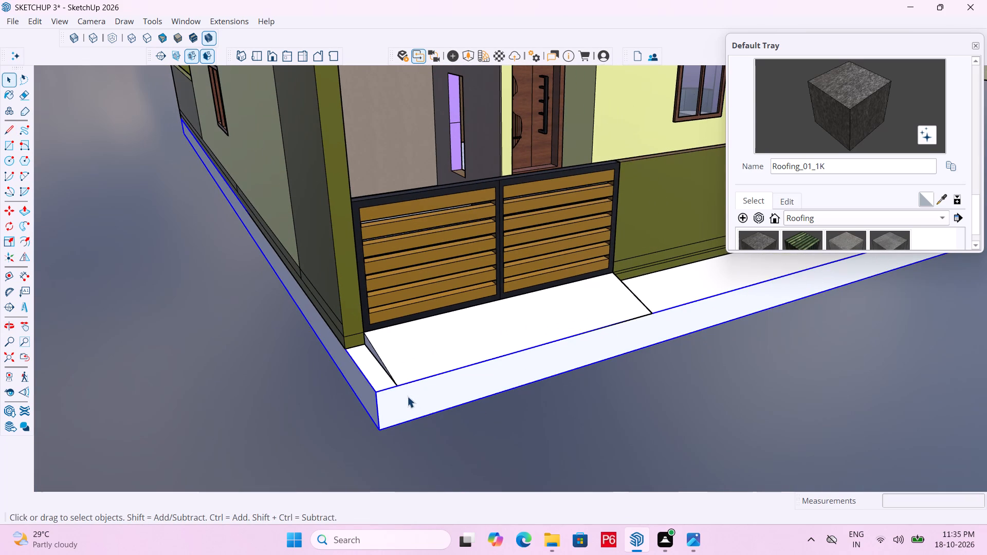
{"action": "key", "text": "p"}
{"action": "left_click", "coordinate": [396, 399]}
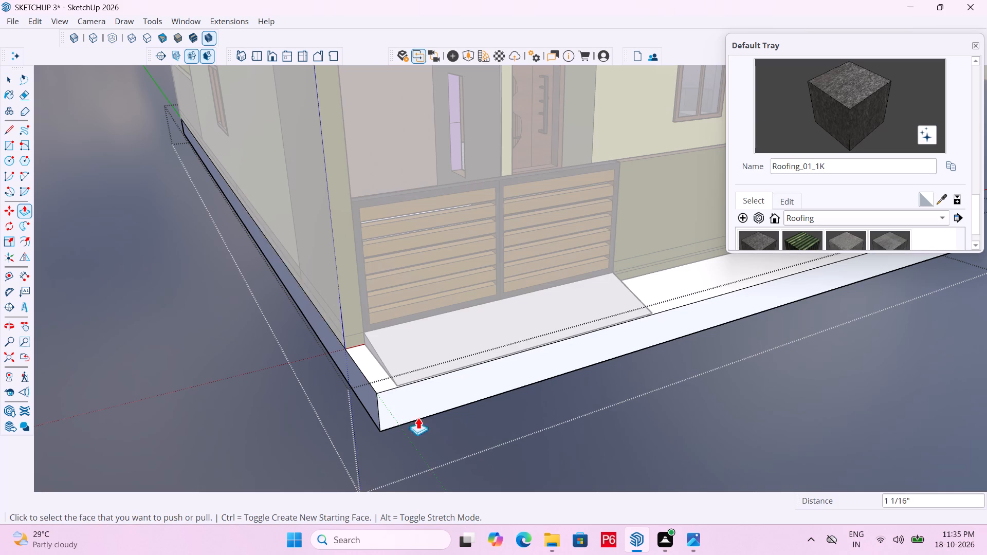
{"action": "left_click", "coordinate": [397, 410]}
{"action": "left_click", "coordinate": [455, 467]}
{"action": "scroll", "coordinate": [369, 418], "scroll_direction": "down", "scroll_amount": 3}
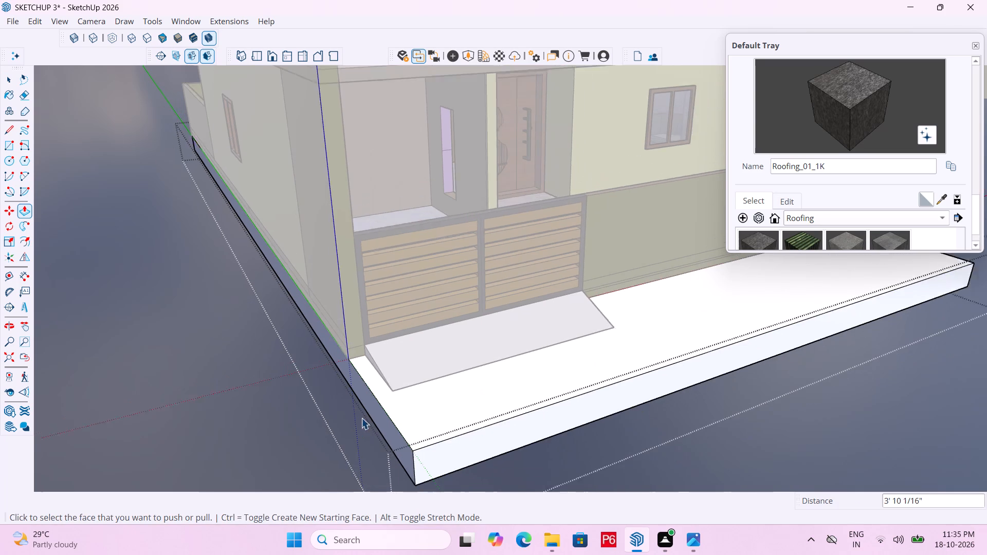
{"action": "key", "text": "space"}
{"action": "double_click", "coordinate": [800, 418]}
Save the model.
{"action": "key", "text": "ctrl+s"}
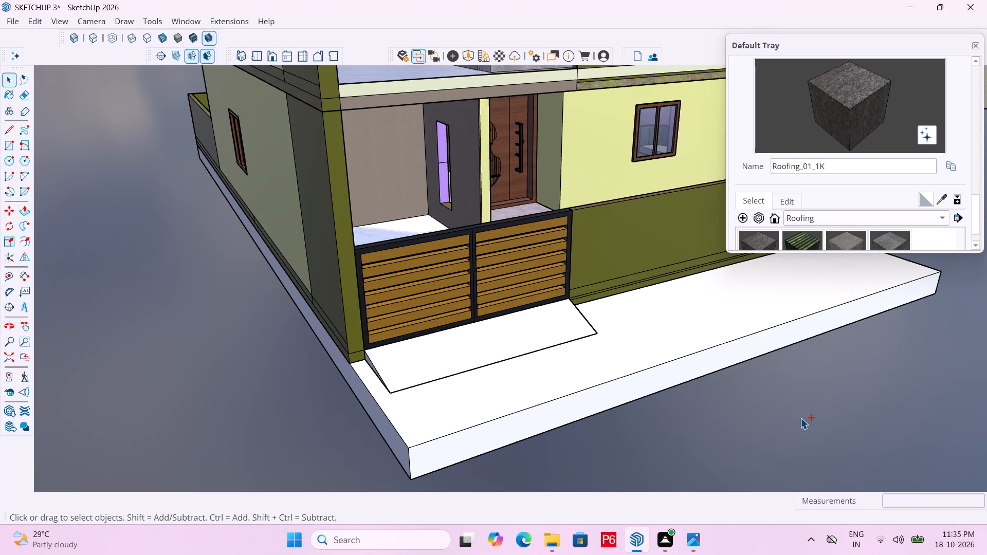
{"action": "key", "text": "ctrl+s"}
{"action": "key", "text": "ctrl+s"}
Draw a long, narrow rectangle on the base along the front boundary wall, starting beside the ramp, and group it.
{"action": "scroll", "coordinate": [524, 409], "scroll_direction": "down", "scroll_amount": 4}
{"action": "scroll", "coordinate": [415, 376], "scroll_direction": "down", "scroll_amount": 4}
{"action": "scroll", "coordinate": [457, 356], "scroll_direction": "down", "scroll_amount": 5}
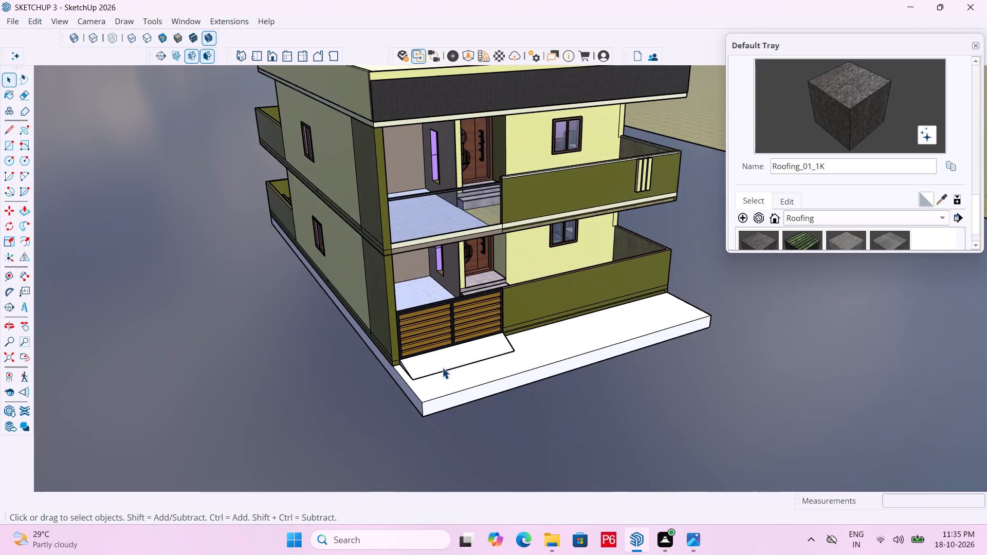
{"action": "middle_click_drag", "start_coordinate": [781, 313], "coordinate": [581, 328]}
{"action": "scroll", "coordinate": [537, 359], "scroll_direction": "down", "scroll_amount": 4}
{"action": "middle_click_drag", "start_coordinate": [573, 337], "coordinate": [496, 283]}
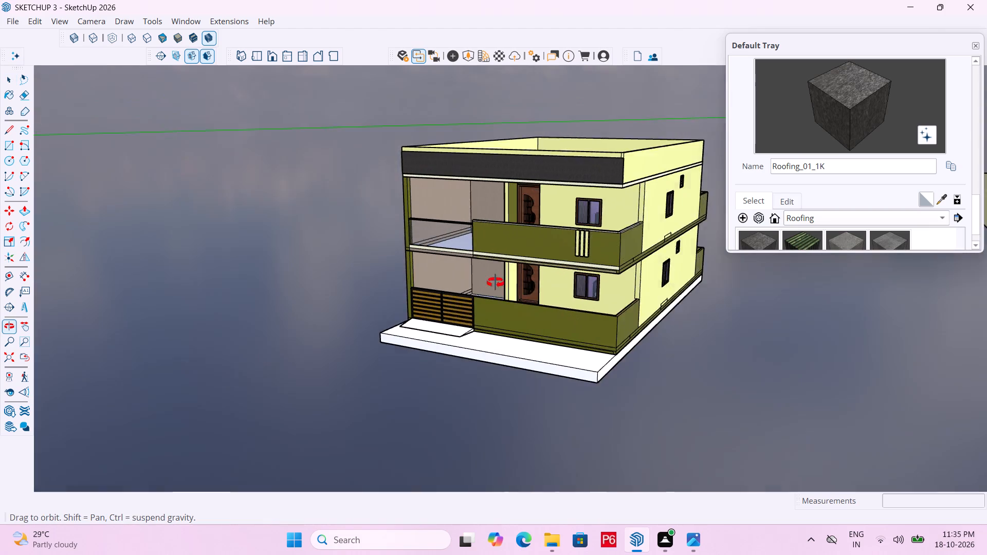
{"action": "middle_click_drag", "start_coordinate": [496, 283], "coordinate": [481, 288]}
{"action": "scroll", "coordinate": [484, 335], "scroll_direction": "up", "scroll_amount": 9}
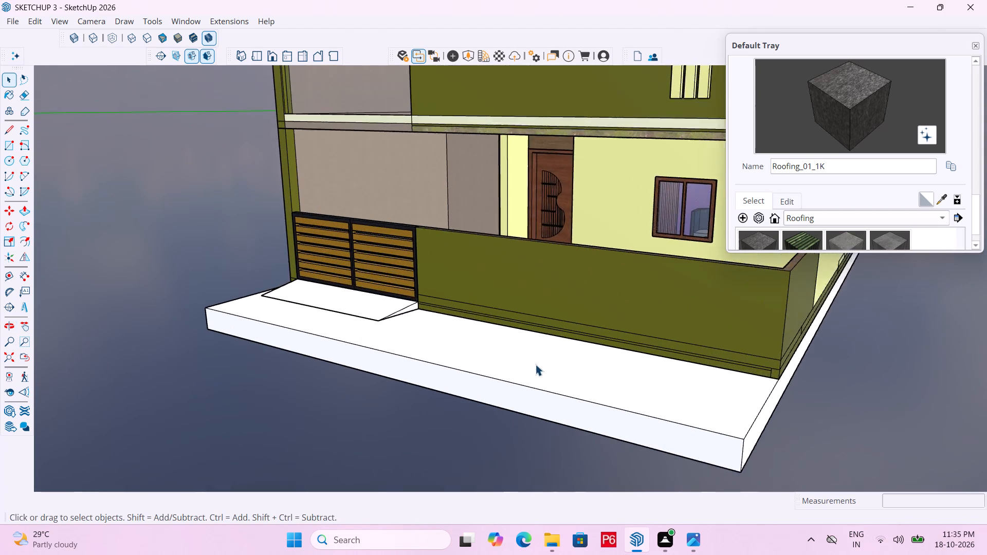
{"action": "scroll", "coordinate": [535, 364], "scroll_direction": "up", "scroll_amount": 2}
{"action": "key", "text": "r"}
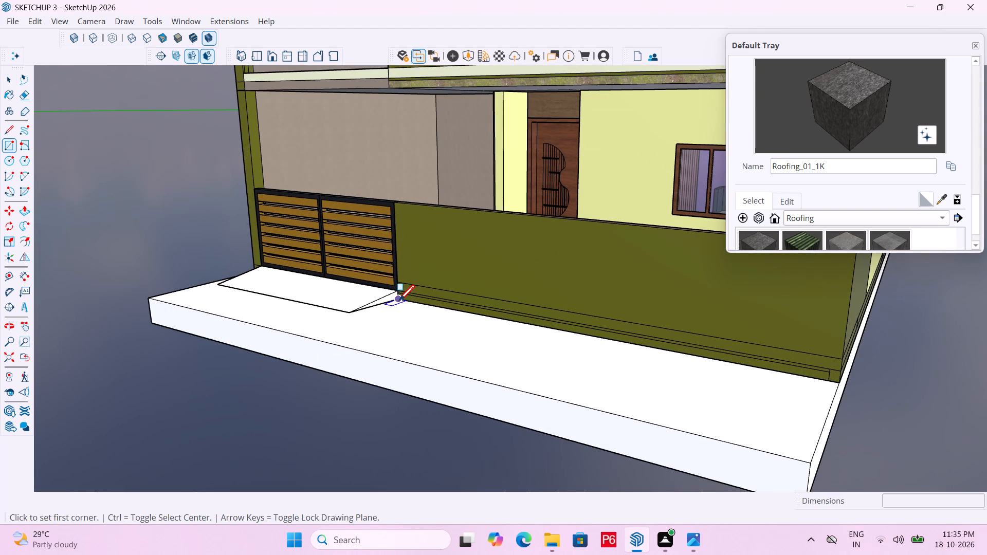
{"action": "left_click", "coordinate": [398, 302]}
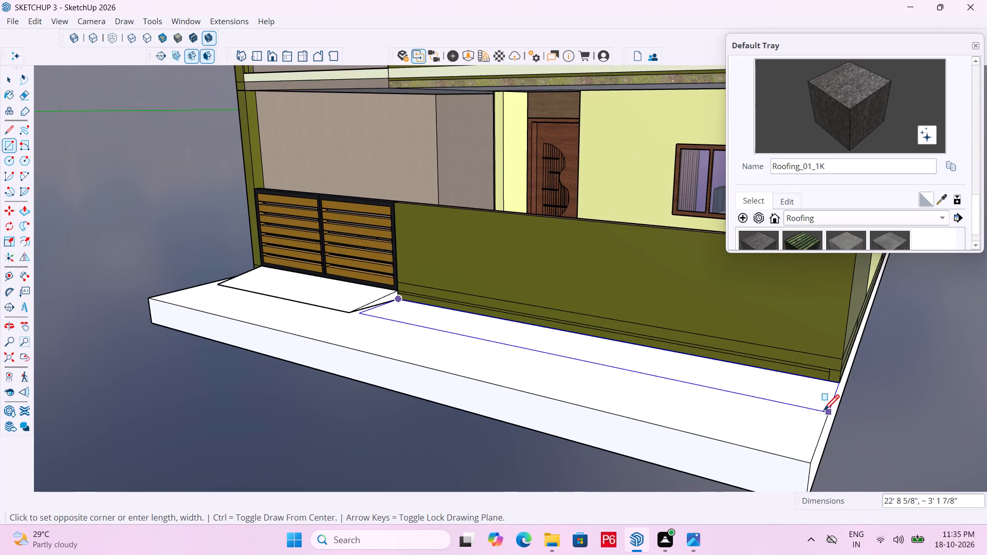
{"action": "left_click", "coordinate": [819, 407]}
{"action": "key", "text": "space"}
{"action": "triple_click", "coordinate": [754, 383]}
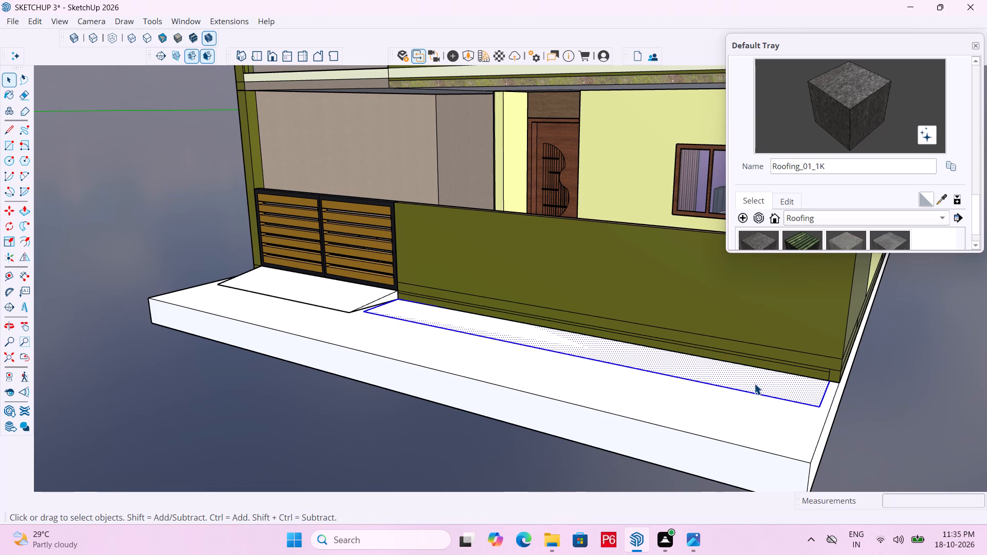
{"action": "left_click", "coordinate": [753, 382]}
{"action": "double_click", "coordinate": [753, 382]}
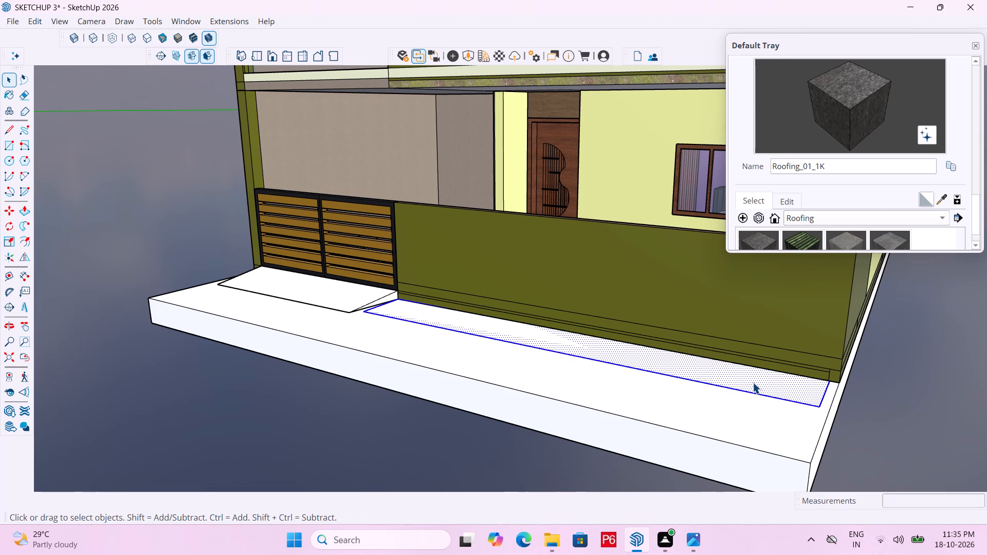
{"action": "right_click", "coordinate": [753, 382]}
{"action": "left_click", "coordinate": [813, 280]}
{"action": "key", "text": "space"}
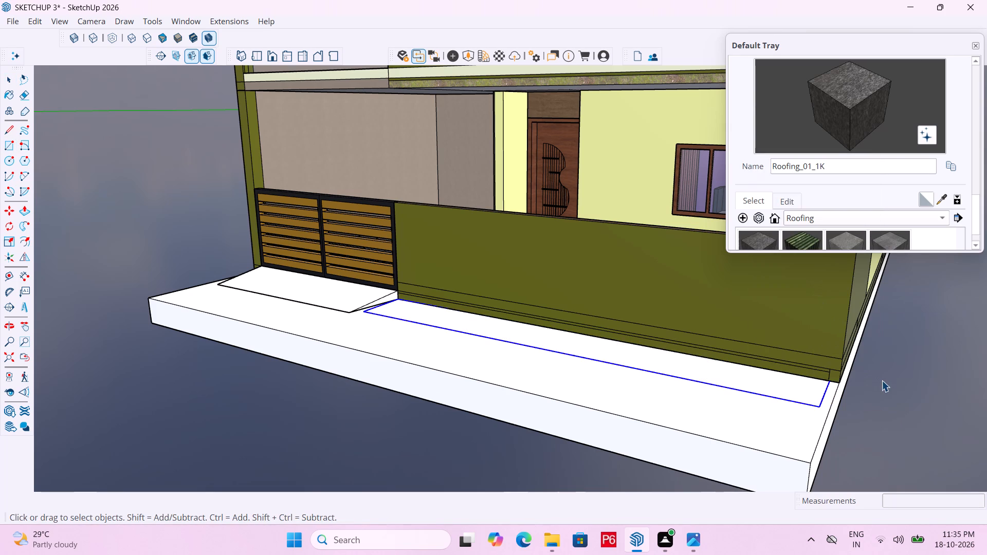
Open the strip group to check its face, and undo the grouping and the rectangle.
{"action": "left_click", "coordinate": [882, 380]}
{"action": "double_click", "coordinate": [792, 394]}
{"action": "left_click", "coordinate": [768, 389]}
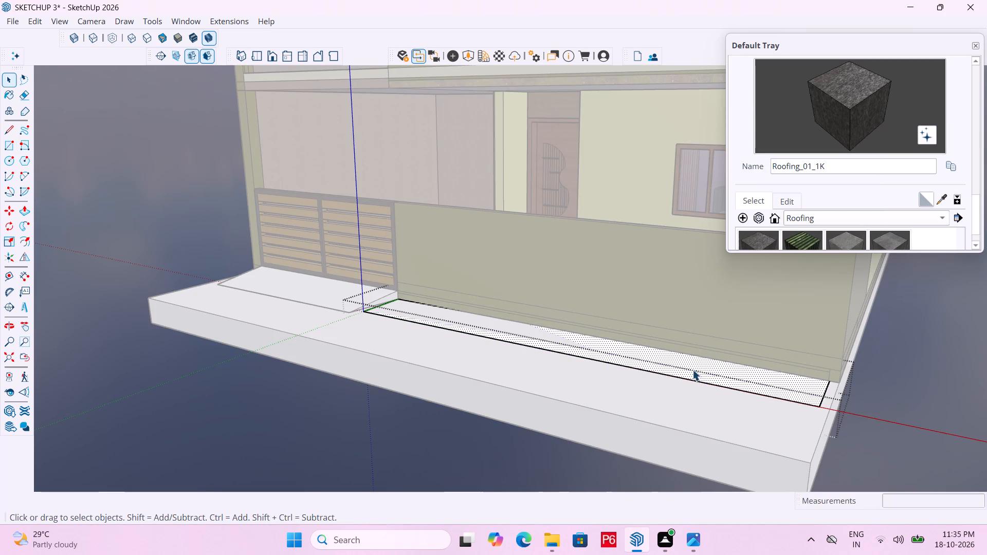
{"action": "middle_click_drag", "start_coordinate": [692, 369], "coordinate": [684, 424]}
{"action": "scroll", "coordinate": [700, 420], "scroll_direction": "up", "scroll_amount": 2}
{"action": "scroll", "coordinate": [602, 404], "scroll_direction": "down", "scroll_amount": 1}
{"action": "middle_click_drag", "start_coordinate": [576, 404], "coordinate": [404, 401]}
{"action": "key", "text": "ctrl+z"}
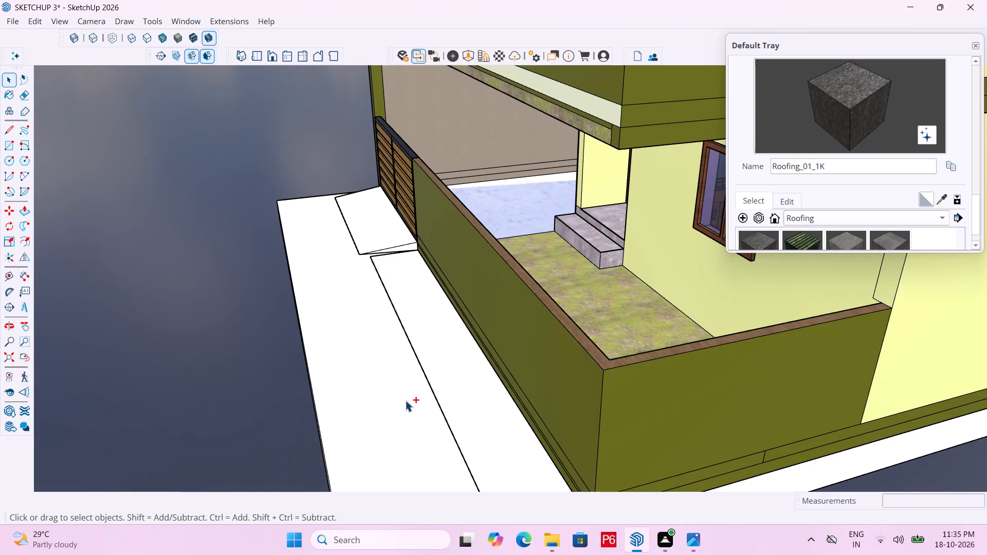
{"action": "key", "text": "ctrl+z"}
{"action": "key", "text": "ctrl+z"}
Draw a narrow rectangular strip on the base along the front boundary wall, from the ramp to the wall's far corner, and group it.
{"action": "scroll", "coordinate": [472, 246], "scroll_direction": "down", "scroll_amount": 5}
{"action": "middle_click_drag", "start_coordinate": [469, 341], "coordinate": [583, 374]}
{"action": "scroll", "coordinate": [609, 385], "scroll_direction": "up", "scroll_amount": 6}
{"action": "key", "text": "r"}
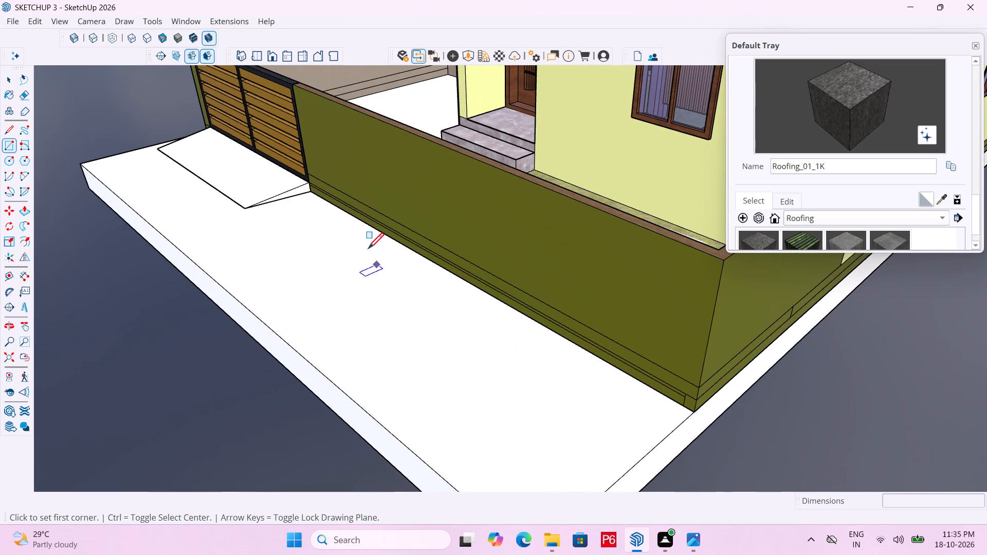
{"action": "left_click_drag", "start_coordinate": [311, 191], "coordinate": [316, 193]}
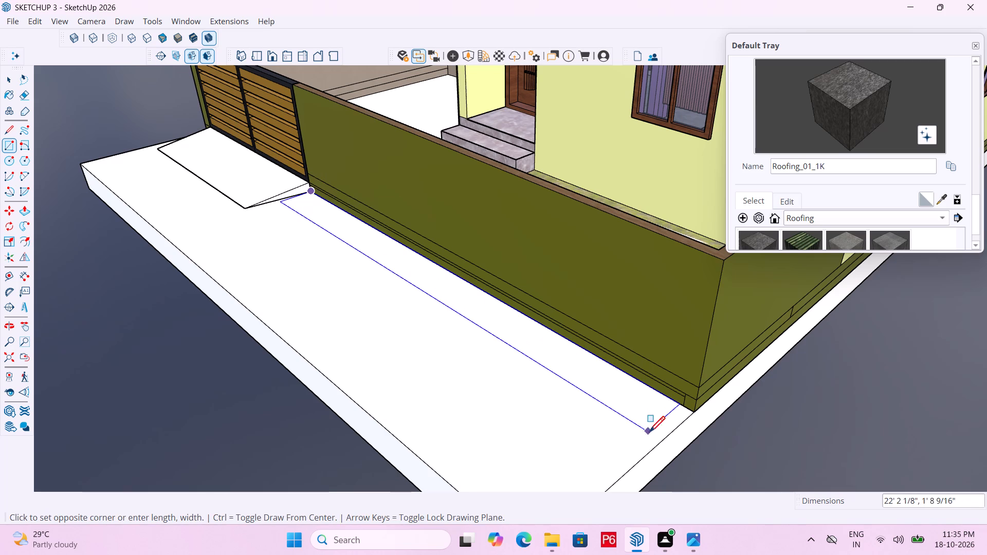
{"action": "left_click", "coordinate": [659, 442]}
{"action": "key", "text": "space"}
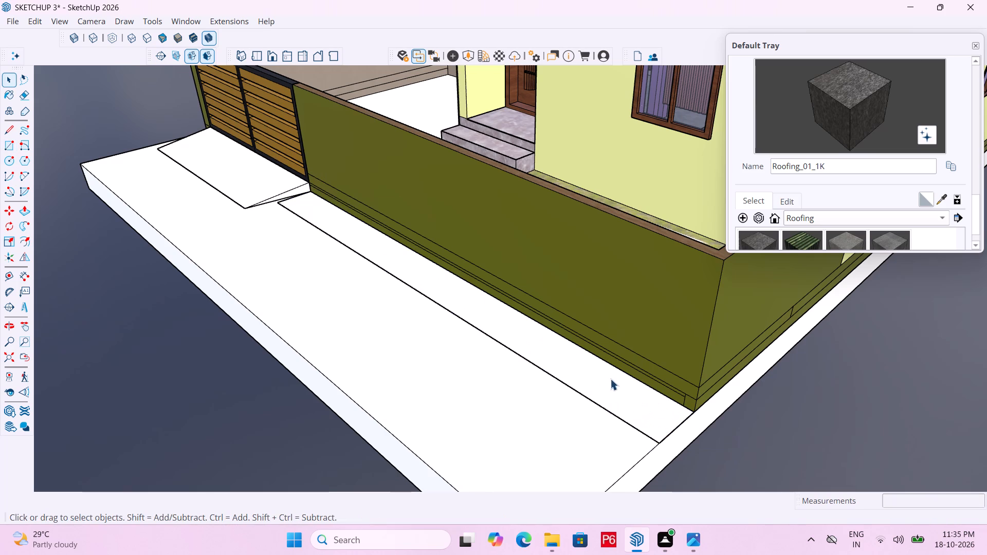
{"action": "left_click", "coordinate": [596, 369]}
{"action": "double_click", "coordinate": [590, 373]}
{"action": "right_click", "coordinate": [590, 373]}
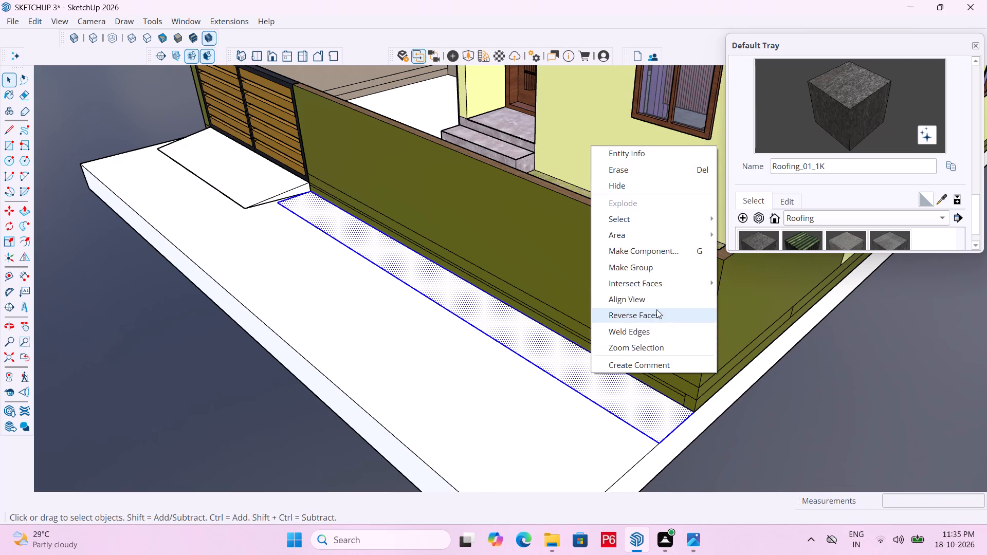
{"action": "left_click", "coordinate": [664, 273]}
Open the strip group, paint its face with M05_Graphite_Haze from the Solid Colors materials, and close the group.
{"action": "left_click", "coordinate": [609, 385]}
{"action": "double_click", "coordinate": [564, 370]}
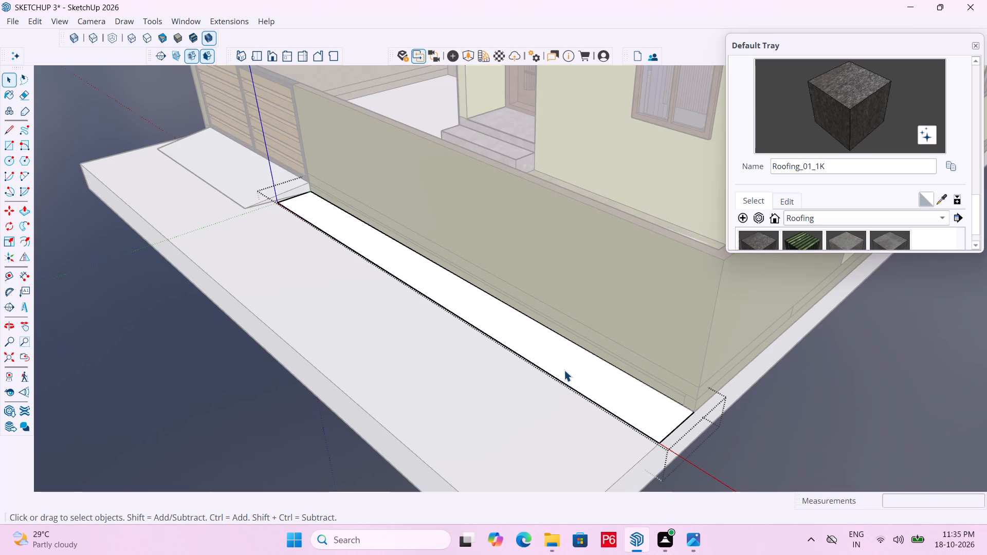
{"action": "left_click", "coordinate": [539, 340]}
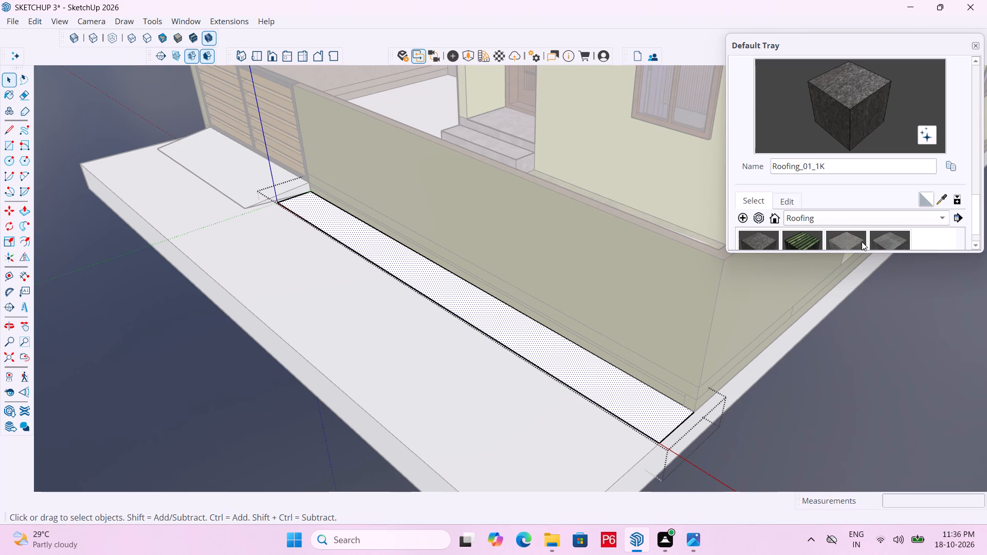
{"action": "left_click", "coordinate": [879, 219]}
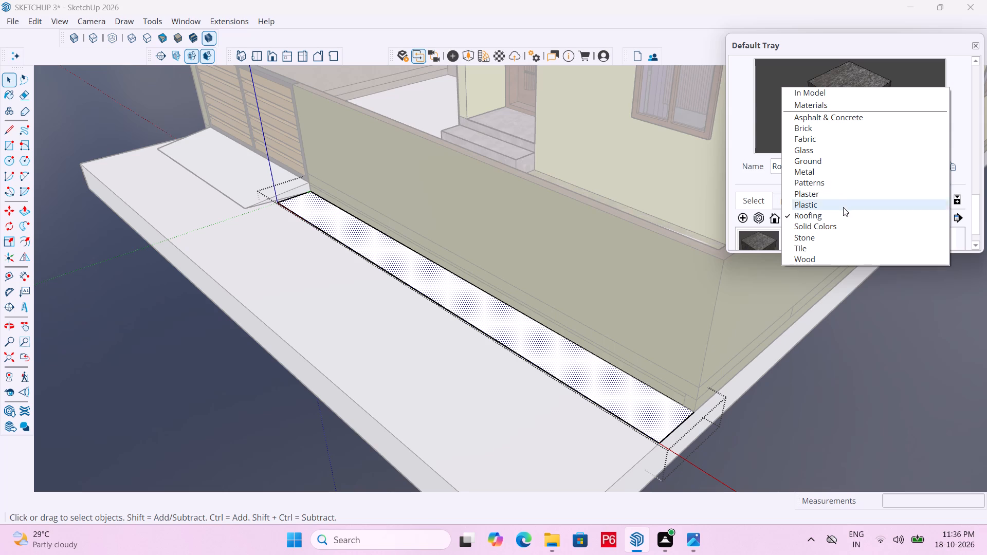
{"action": "left_click", "coordinate": [845, 227]}
{"action": "scroll", "coordinate": [849, 189], "scroll_direction": "down", "scroll_amount": 5}
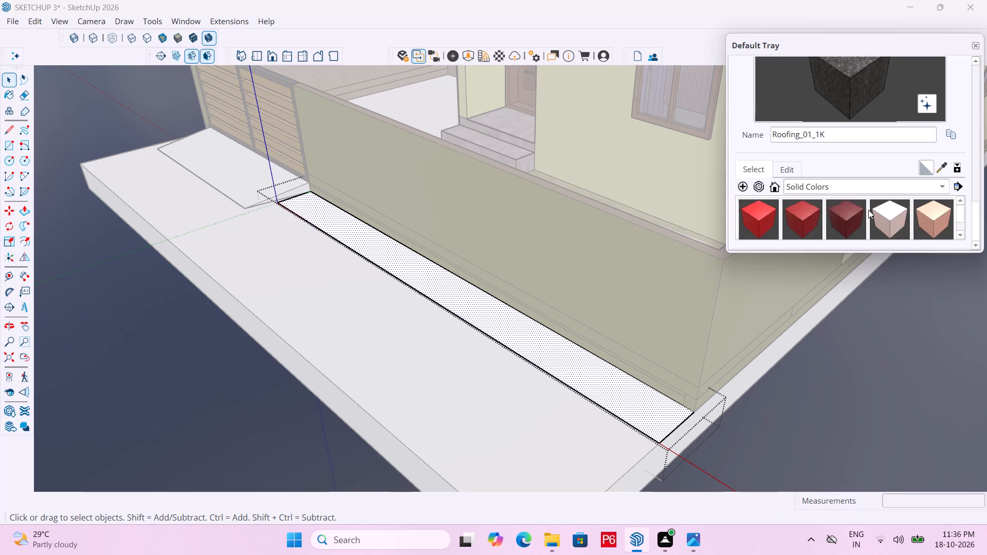
{"action": "scroll", "coordinate": [868, 210], "scroll_direction": "down", "scroll_amount": 15}
{"action": "scroll", "coordinate": [873, 211], "scroll_direction": "down", "scroll_amount": 9}
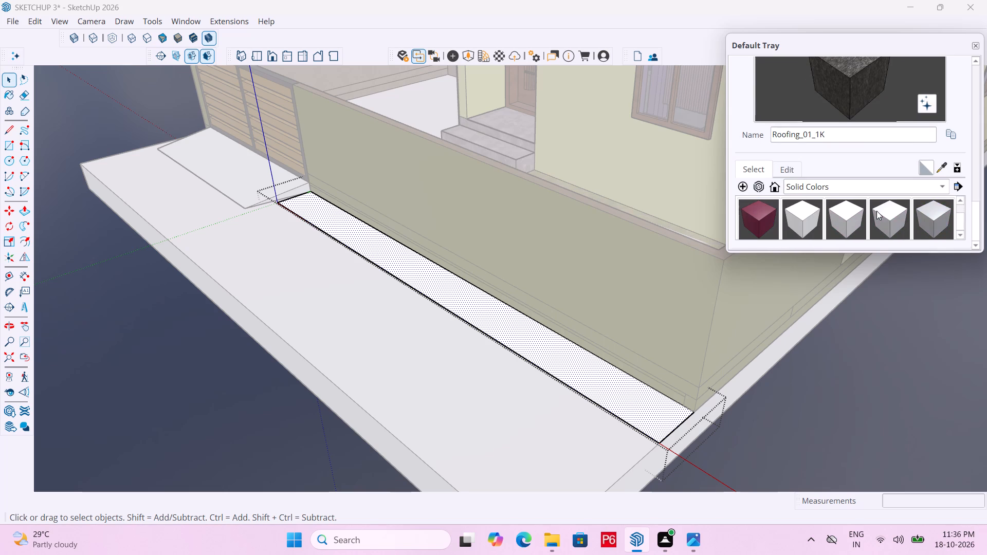
{"action": "scroll", "coordinate": [876, 211], "scroll_direction": "up", "scroll_amount": 2}
{"action": "scroll", "coordinate": [876, 211], "scroll_direction": "down", "scroll_amount": 2}
{"action": "scroll", "coordinate": [876, 211], "scroll_direction": "up", "scroll_amount": 1}
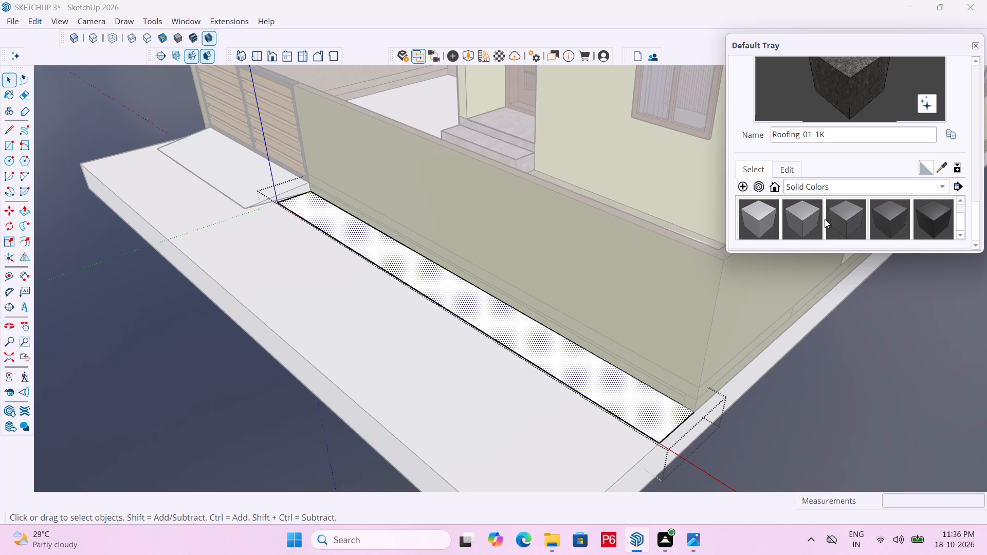
{"action": "left_click", "coordinate": [813, 217]}
{"action": "left_click", "coordinate": [561, 366]}
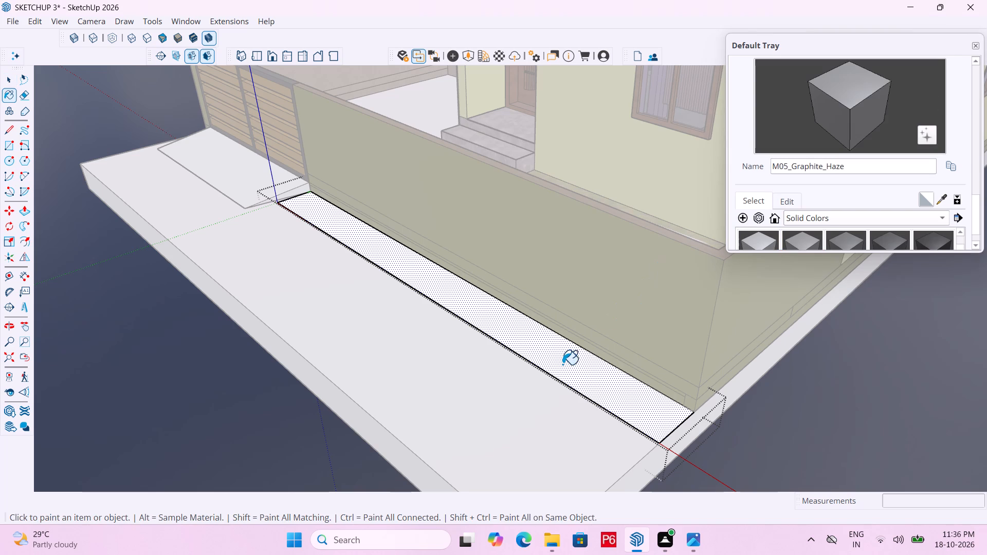
{"action": "key", "text": "space"}
{"action": "double_click", "coordinate": [821, 388]}
{"action": "left_click", "coordinate": [767, 378]}
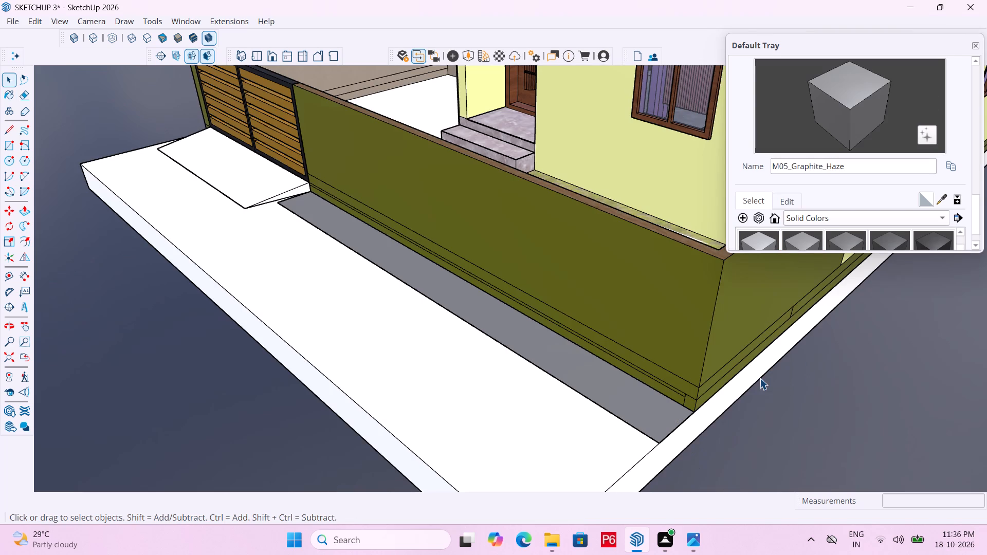
Save the model.
{"action": "key", "text": "ctrl+s"}
{"action": "key", "text": "ctrl+s"}
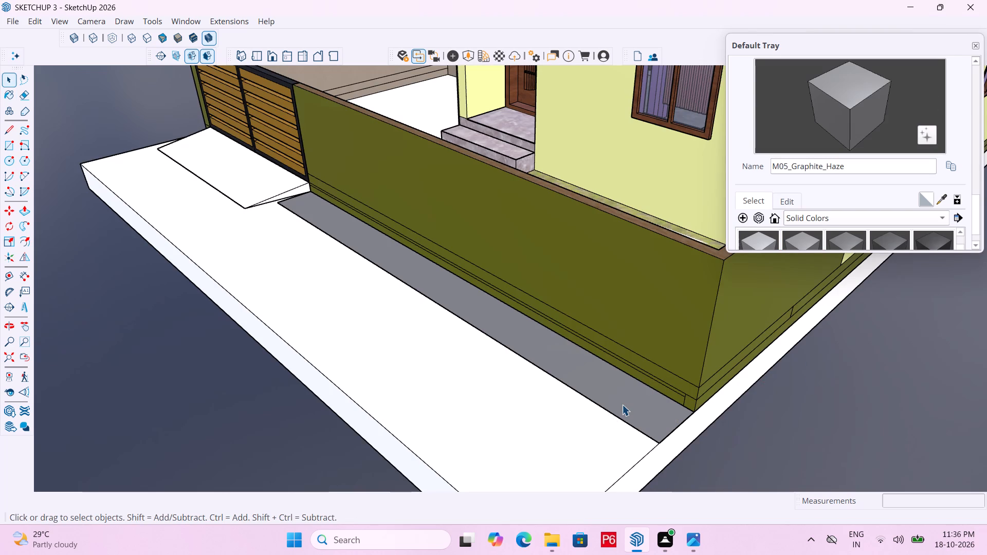
Open the grey strip group, offset its outline inward by about 4 5/8", and close the group.
{"action": "left_click", "coordinate": [622, 404]}
{"action": "double_click", "coordinate": [620, 400]}
{"action": "left_click", "coordinate": [608, 388]}
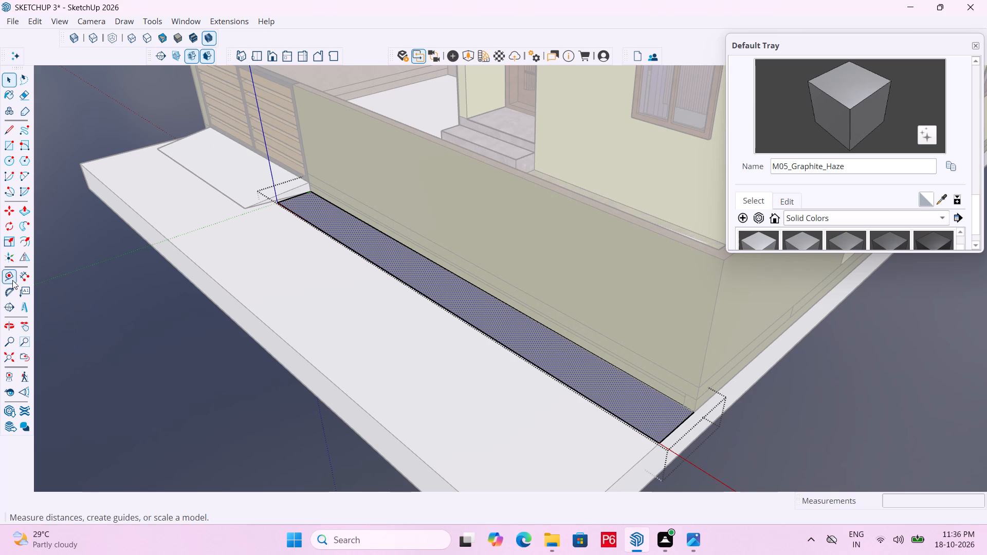
{"action": "left_click", "coordinate": [20, 240]}
{"action": "left_click", "coordinate": [366, 243]}
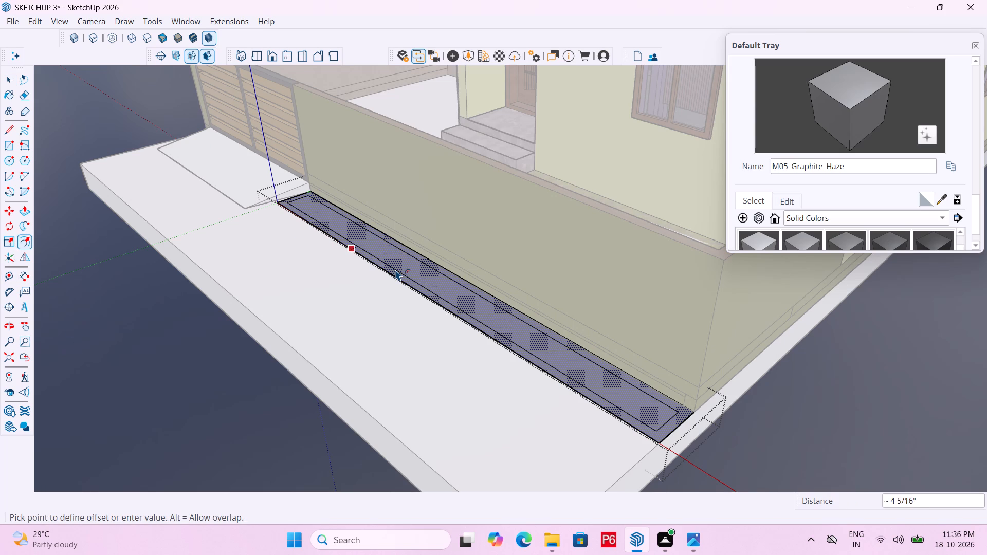
{"action": "scroll", "coordinate": [395, 269], "scroll_direction": "up", "scroll_amount": 2}
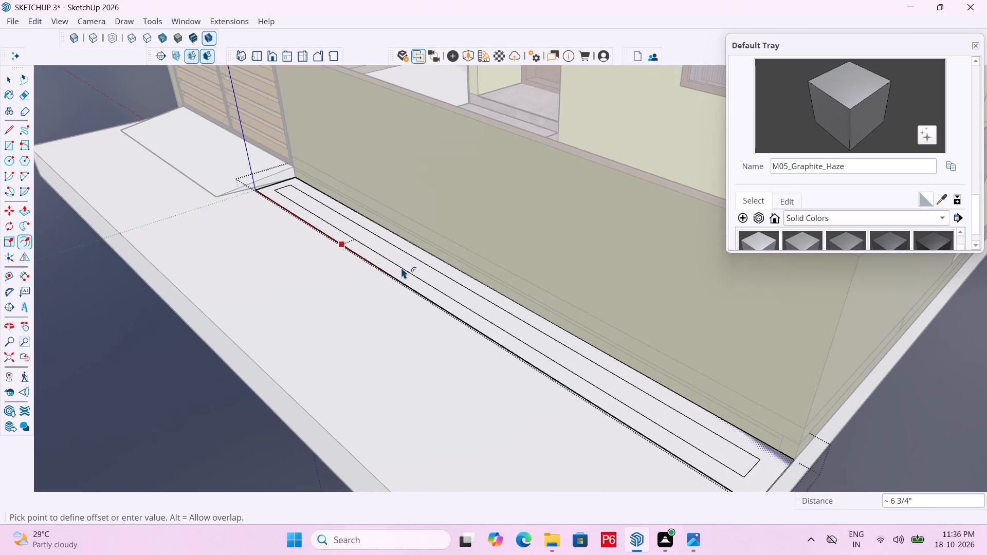
{"action": "left_click", "coordinate": [397, 270]}
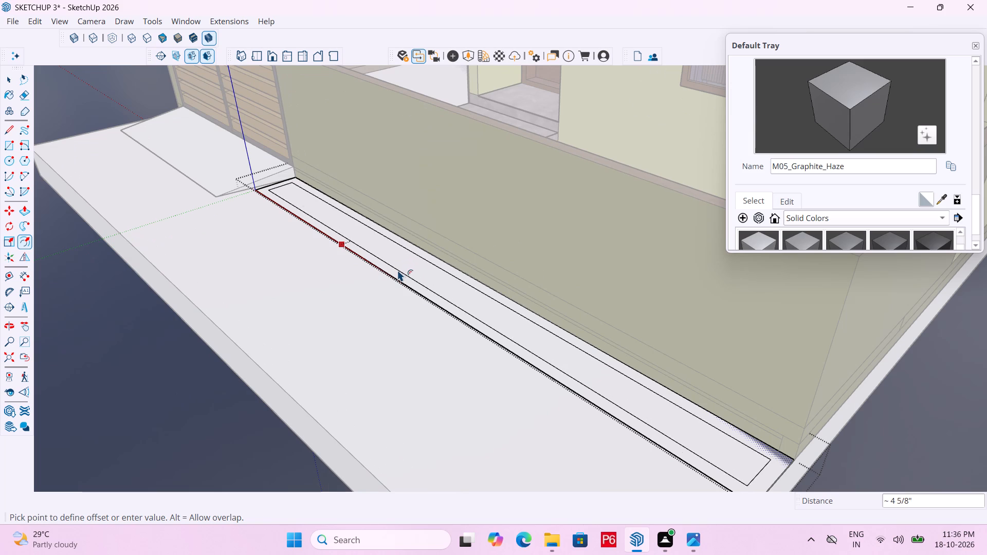
{"action": "scroll", "coordinate": [333, 223], "scroll_direction": "down", "scroll_amount": 4}
{"action": "key", "text": "space"}
{"action": "left_click", "coordinate": [719, 354]}
Push/Pull the border face around the strip up 1' to form planter walls, and close the group.
{"action": "scroll", "coordinate": [595, 380], "scroll_direction": "up", "scroll_amount": 2}
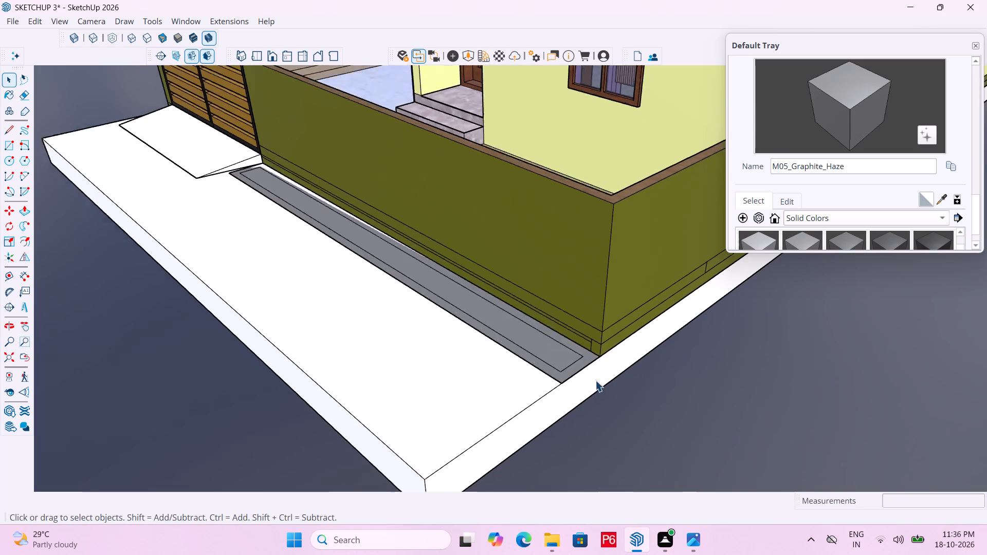
{"action": "scroll", "coordinate": [595, 380], "scroll_direction": "up", "scroll_amount": 2}
{"action": "left_click", "coordinate": [564, 369]}
{"action": "double_click", "coordinate": [566, 365]}
{"action": "left_click", "coordinate": [568, 365]}
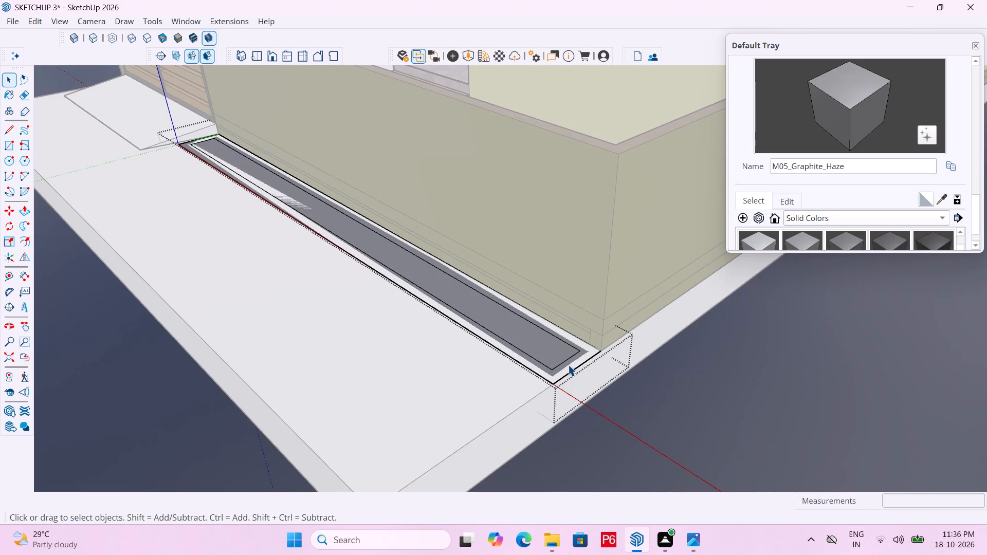
{"action": "left_click", "coordinate": [572, 362]}
{"action": "key", "text": "p"}
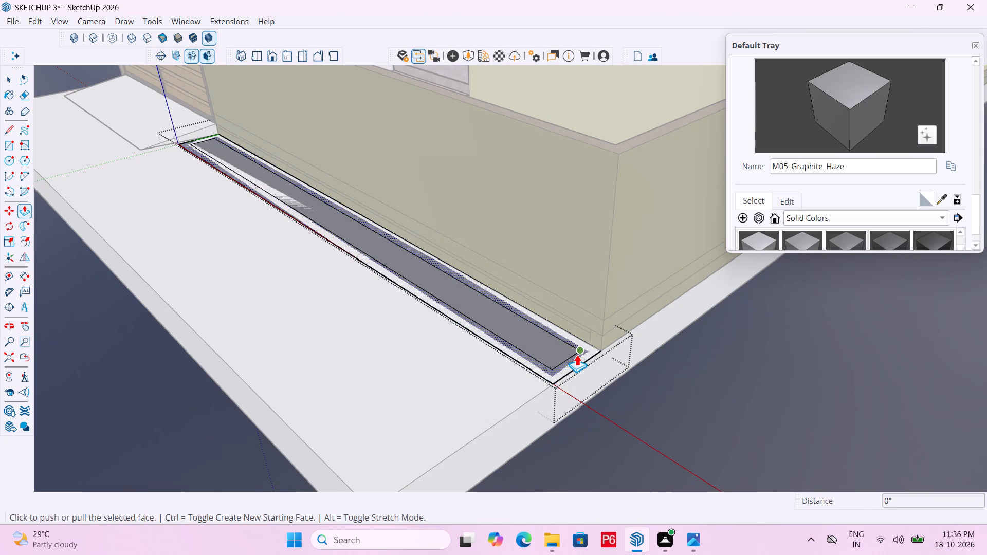
{"action": "left_click", "coordinate": [577, 354]}
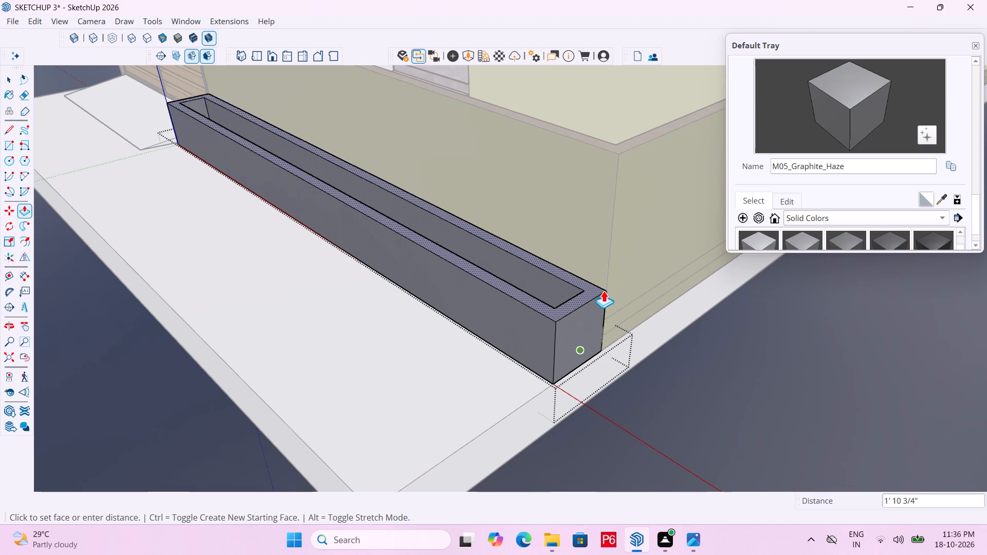
{"action": "type", "text": "1'"}
{"action": "key", "text": "Return"}
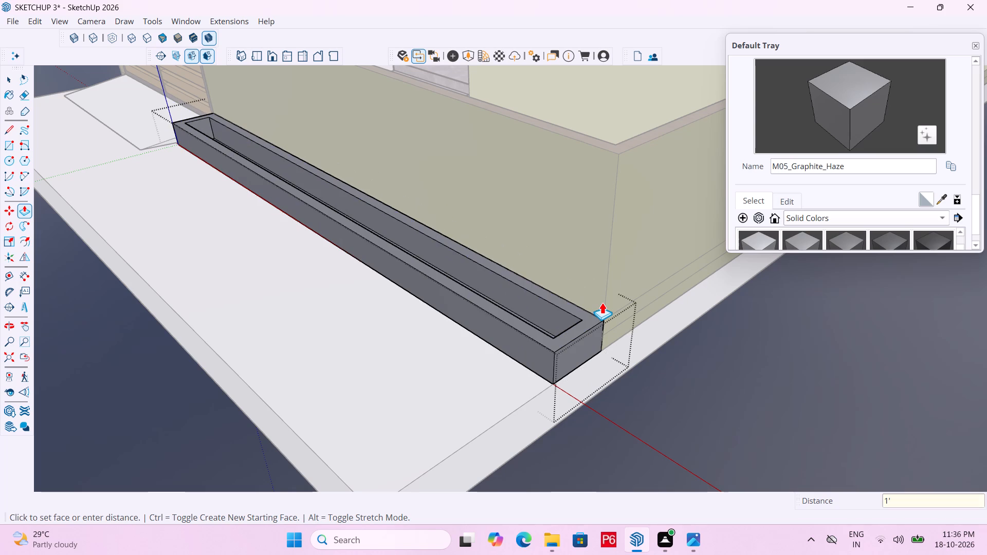
{"action": "scroll", "coordinate": [591, 316], "scroll_direction": "down", "scroll_amount": 1}
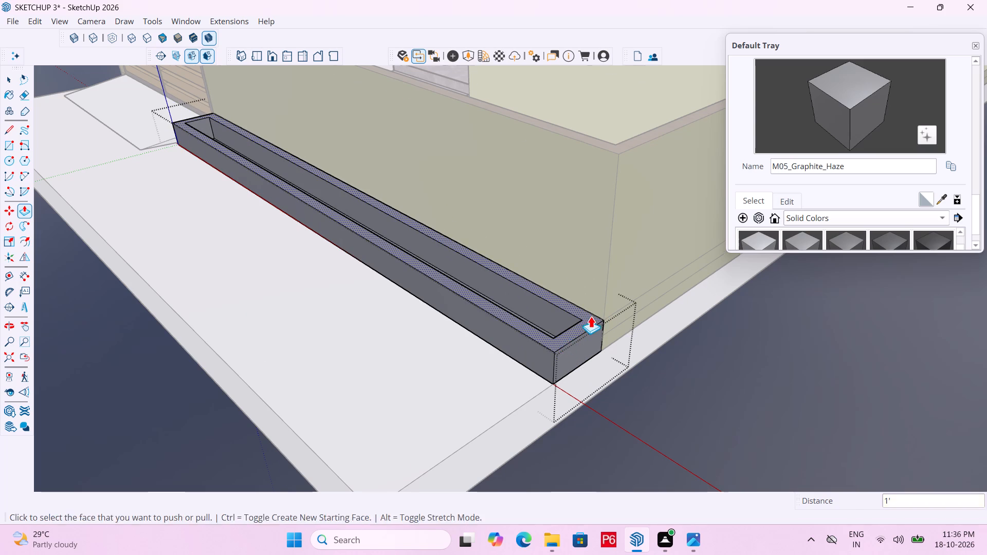
{"action": "scroll", "coordinate": [591, 316], "scroll_direction": "down", "scroll_amount": 2}
{"action": "middle_click_drag", "start_coordinate": [604, 299], "coordinate": [642, 281]}
{"action": "key", "text": "space"}
{"action": "left_click", "coordinate": [779, 329]}
Open the planter group, paint its inner bottom face with Soil_04_1K from the Ground materials, and close the group.
{"action": "middle_click_drag", "start_coordinate": [526, 306], "coordinate": [493, 372]}
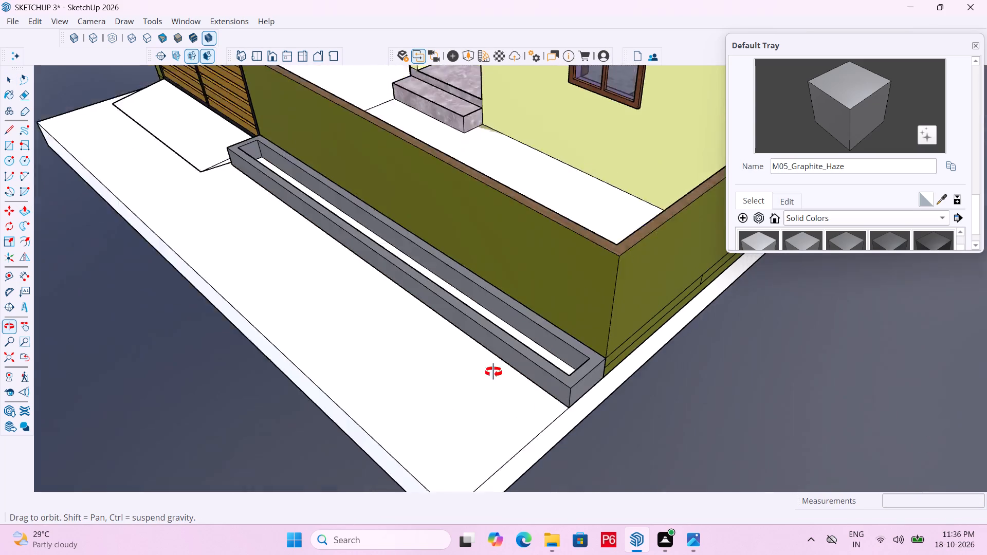
{"action": "middle_click_drag", "start_coordinate": [493, 372], "coordinate": [449, 406]}
{"action": "scroll", "coordinate": [450, 405], "scroll_direction": "up", "scroll_amount": 4}
{"action": "left_click", "coordinate": [520, 396]}
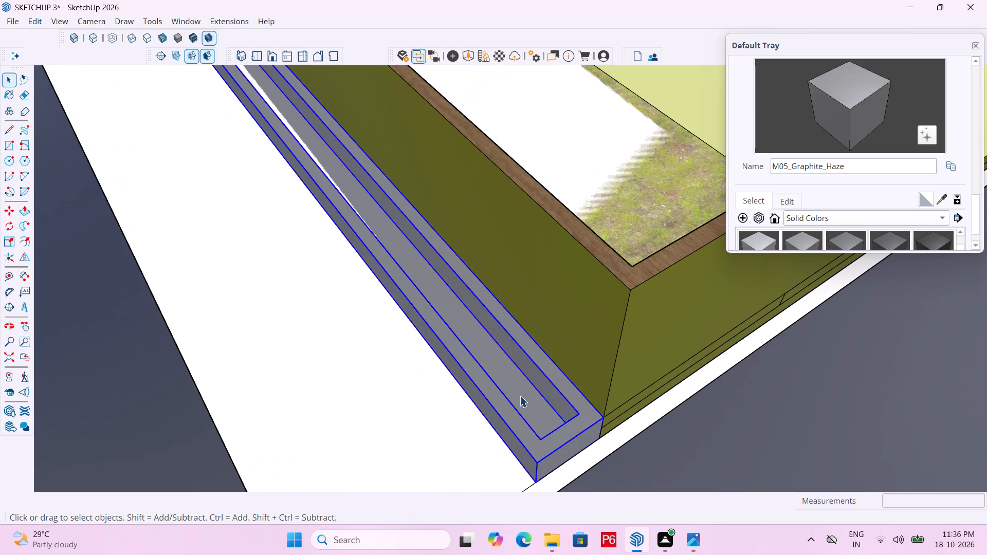
{"action": "double_click", "coordinate": [520, 393]}
{"action": "left_click", "coordinate": [509, 375]}
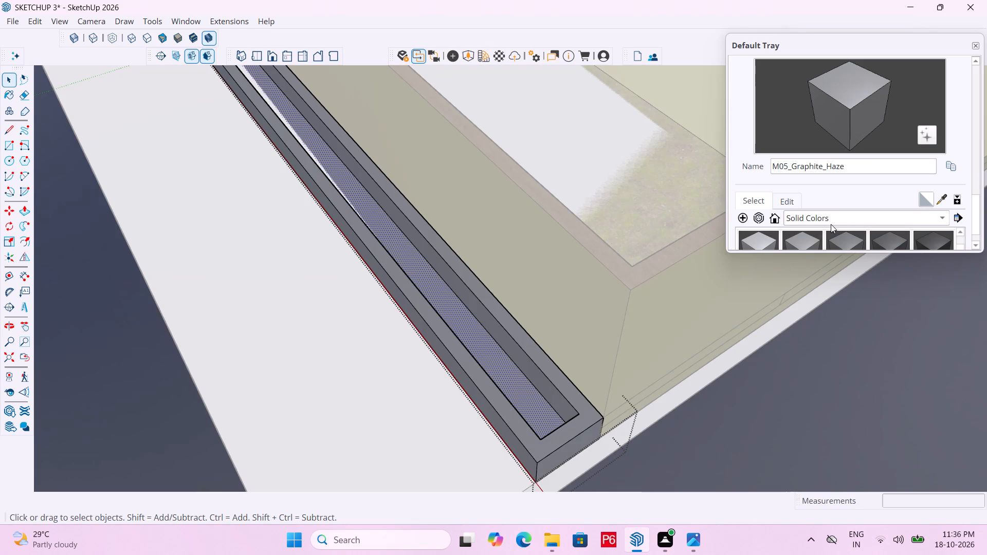
{"action": "left_click", "coordinate": [831, 224]}
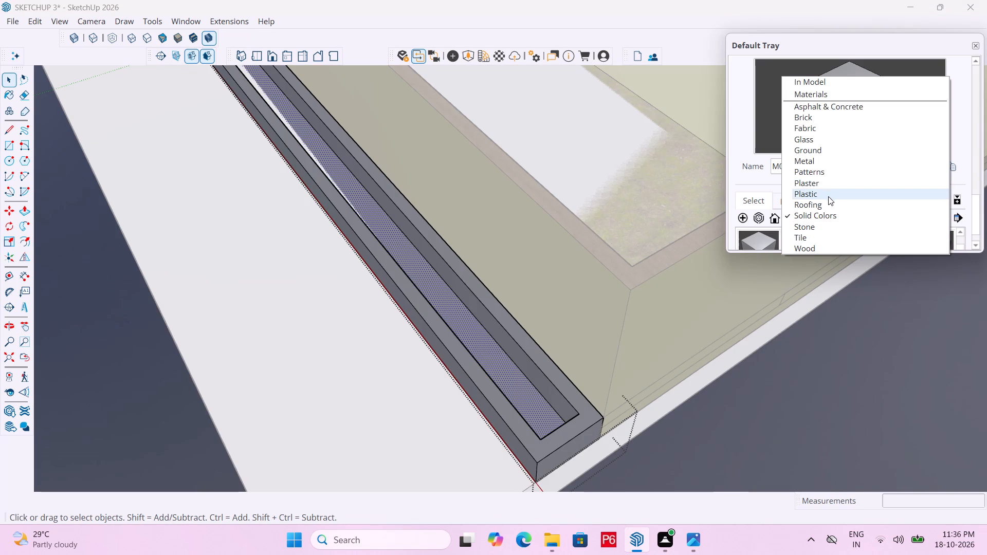
{"action": "left_click", "coordinate": [831, 216]}
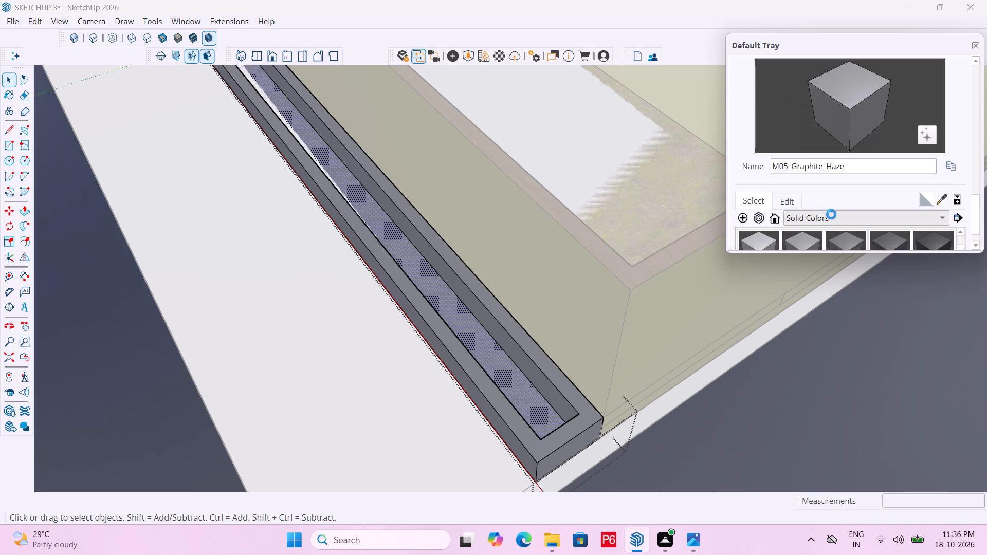
{"action": "scroll", "coordinate": [830, 201], "scroll_direction": "down", "scroll_amount": 12}
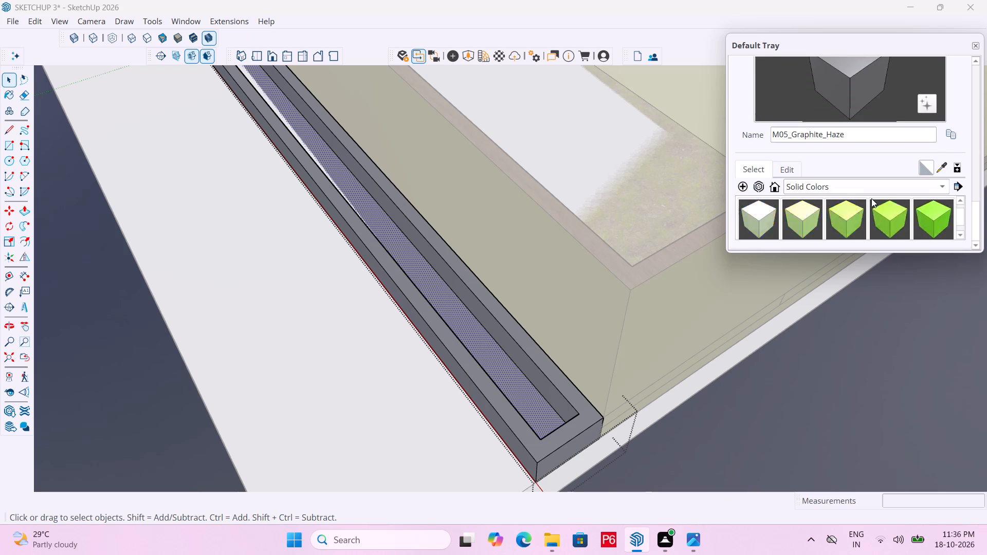
{"action": "scroll", "coordinate": [871, 198], "scroll_direction": "down", "scroll_amount": 8}
{"action": "scroll", "coordinate": [861, 205], "scroll_direction": "up", "scroll_amount": 2}
{"action": "left_click", "coordinate": [867, 186]}
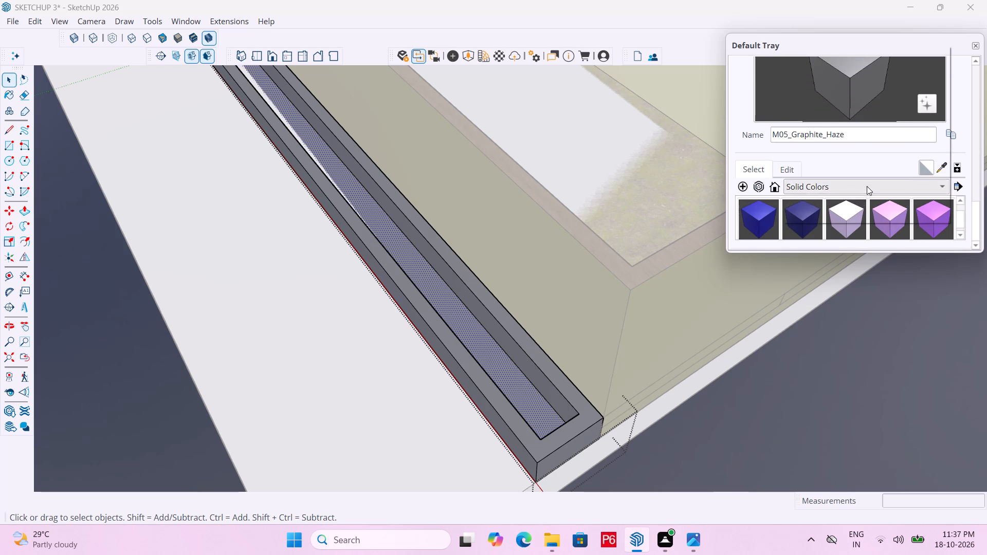
{"action": "left_click", "coordinate": [828, 118]}
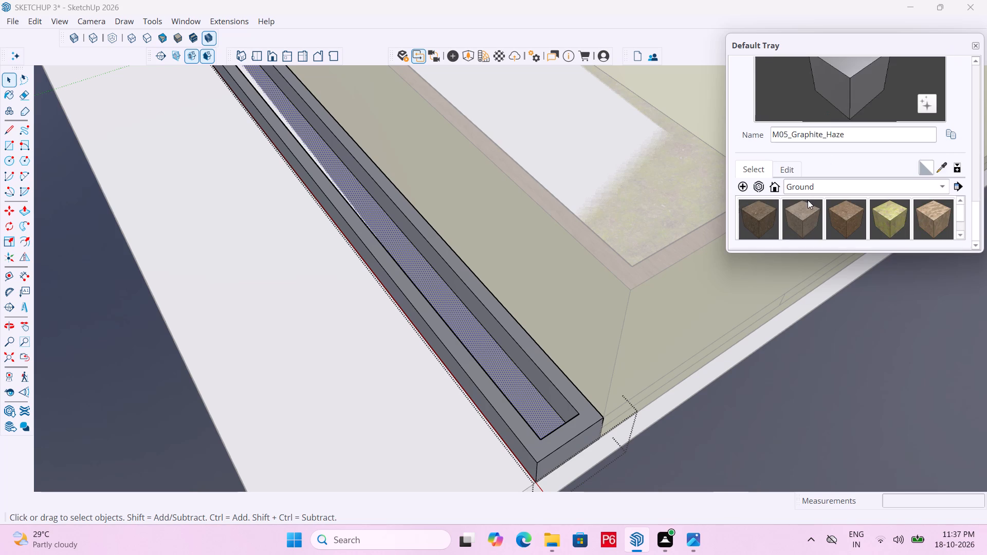
{"action": "scroll", "coordinate": [820, 208], "scroll_direction": "down", "scroll_amount": 1}
{"action": "left_click", "coordinate": [893, 215]}
{"action": "left_click", "coordinate": [522, 395]}
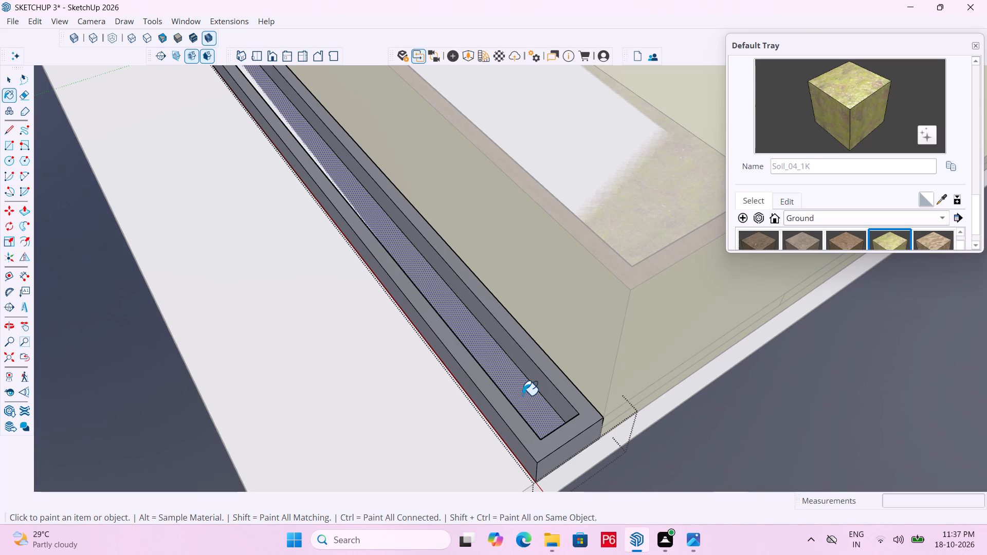
{"action": "scroll", "coordinate": [491, 349], "scroll_direction": "down", "scroll_amount": 6}
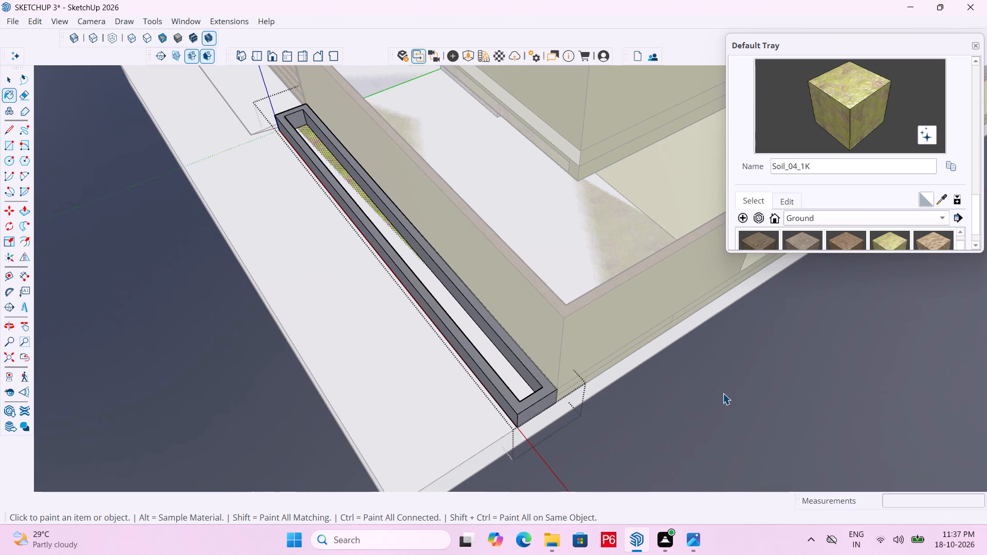
{"action": "key", "text": "space"}
{"action": "double_click", "coordinate": [725, 392]}
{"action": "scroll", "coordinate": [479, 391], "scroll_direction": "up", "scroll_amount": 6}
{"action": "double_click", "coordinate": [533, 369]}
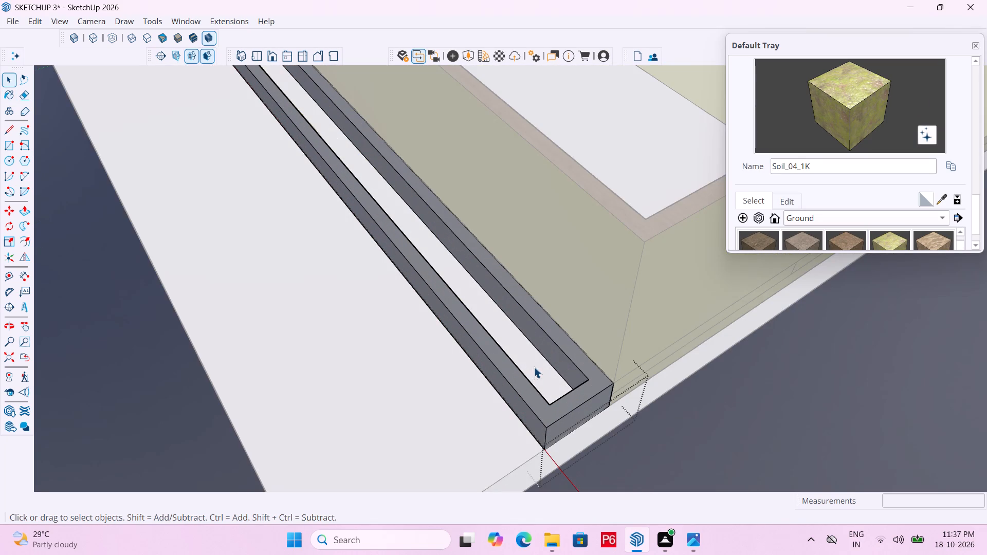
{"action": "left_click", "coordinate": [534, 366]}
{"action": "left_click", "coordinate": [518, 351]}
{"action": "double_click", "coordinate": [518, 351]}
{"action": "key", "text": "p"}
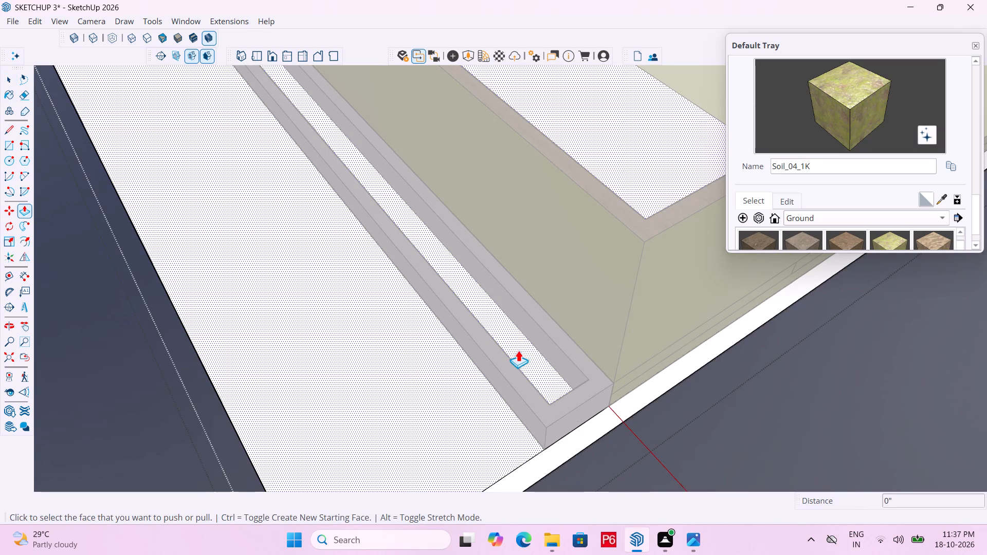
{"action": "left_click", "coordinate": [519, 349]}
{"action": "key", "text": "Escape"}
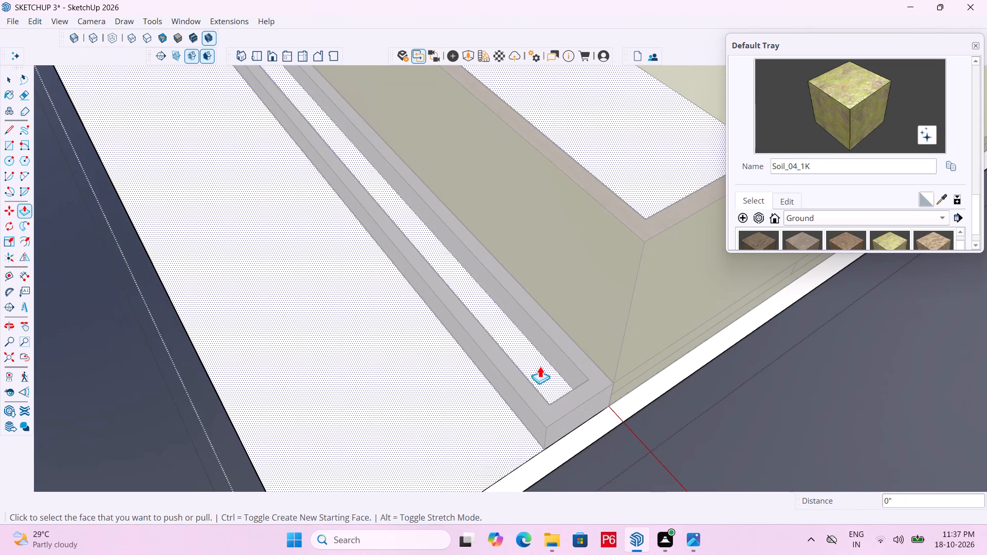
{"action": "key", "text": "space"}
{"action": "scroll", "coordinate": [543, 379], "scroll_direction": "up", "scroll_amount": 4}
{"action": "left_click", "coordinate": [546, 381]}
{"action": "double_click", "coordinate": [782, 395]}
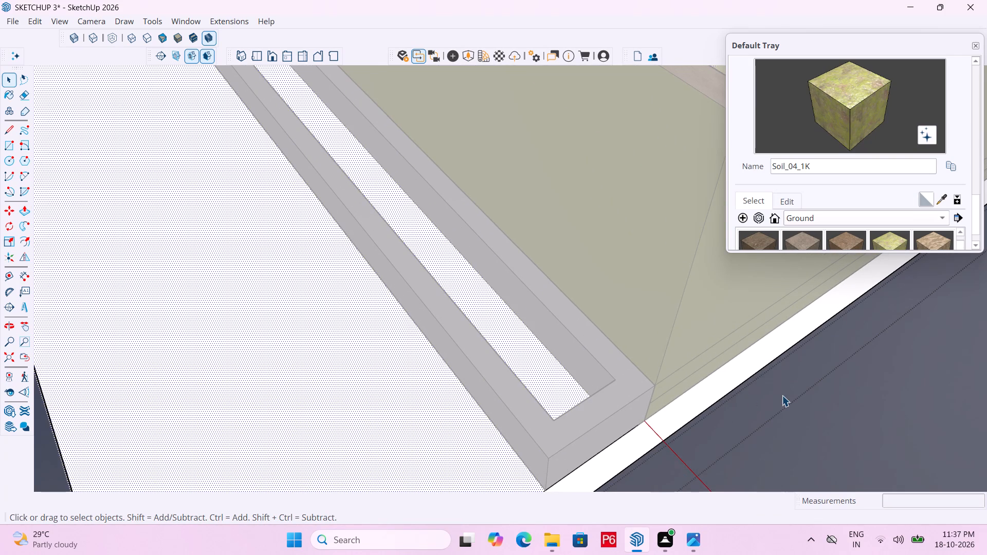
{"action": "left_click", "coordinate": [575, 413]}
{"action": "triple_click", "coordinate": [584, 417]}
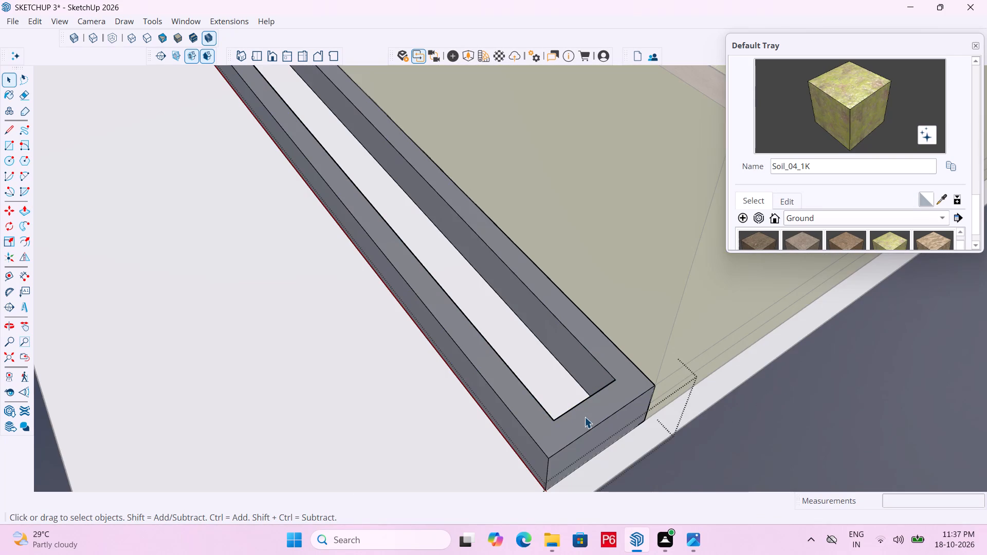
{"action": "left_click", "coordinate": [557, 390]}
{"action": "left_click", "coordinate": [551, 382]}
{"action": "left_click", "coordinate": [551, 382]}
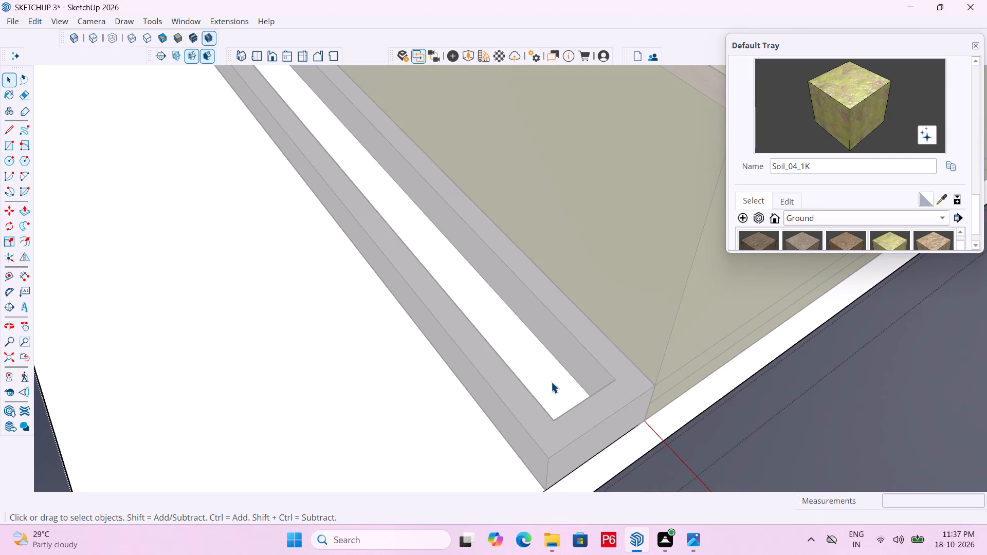
Reopen the planter group, paint its inner bottom face with Soil_04_1K, raise that face slightly with Push/Pull, and close the group.
{"action": "left_click", "coordinate": [595, 415]}
{"action": "double_click", "coordinate": [582, 418]}
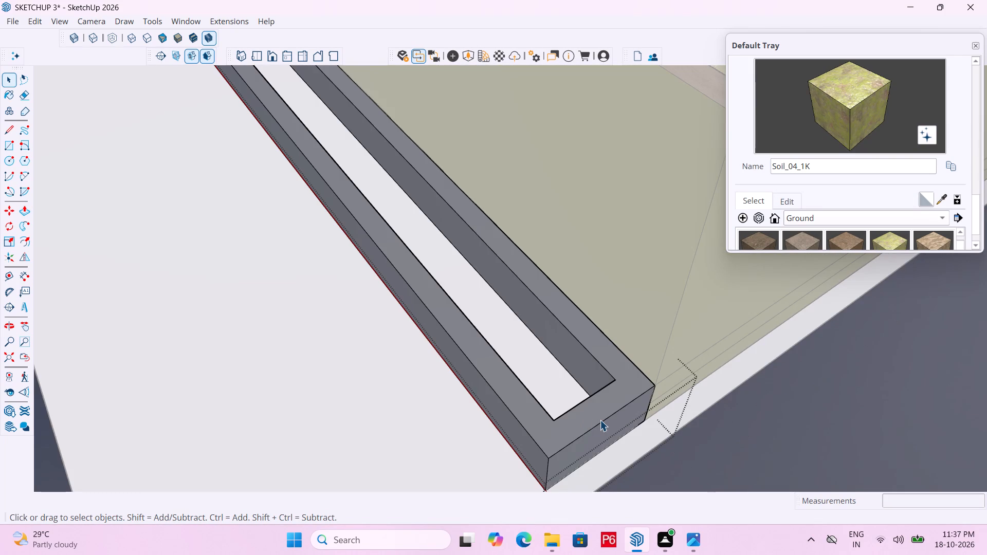
{"action": "left_click", "coordinate": [600, 420]}
{"action": "left_click", "coordinate": [547, 394]}
{"action": "left_click", "coordinate": [547, 381]}
{"action": "left_click", "coordinate": [893, 239]}
{"action": "left_click", "coordinate": [571, 392]}
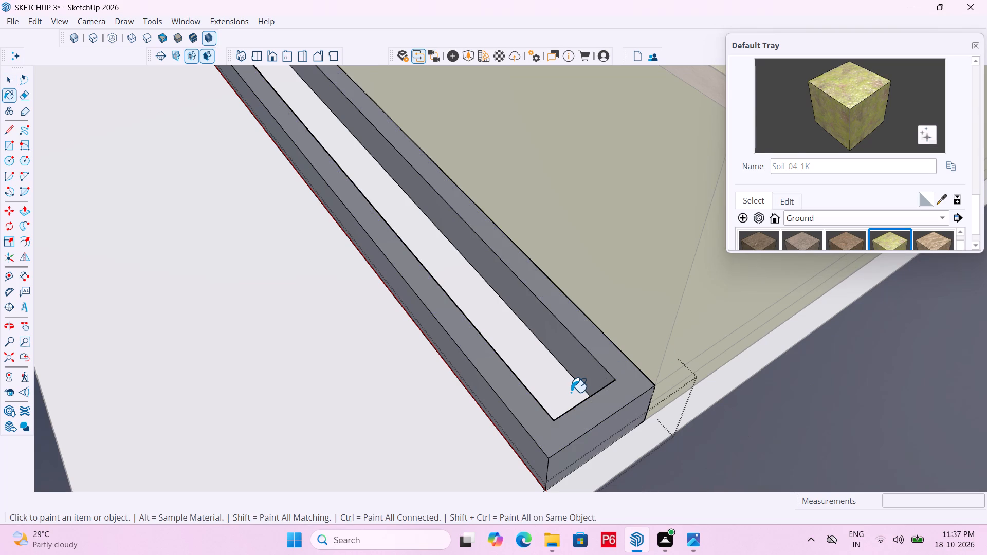
{"action": "key", "text": "p"}
{"action": "left_click", "coordinate": [545, 390]}
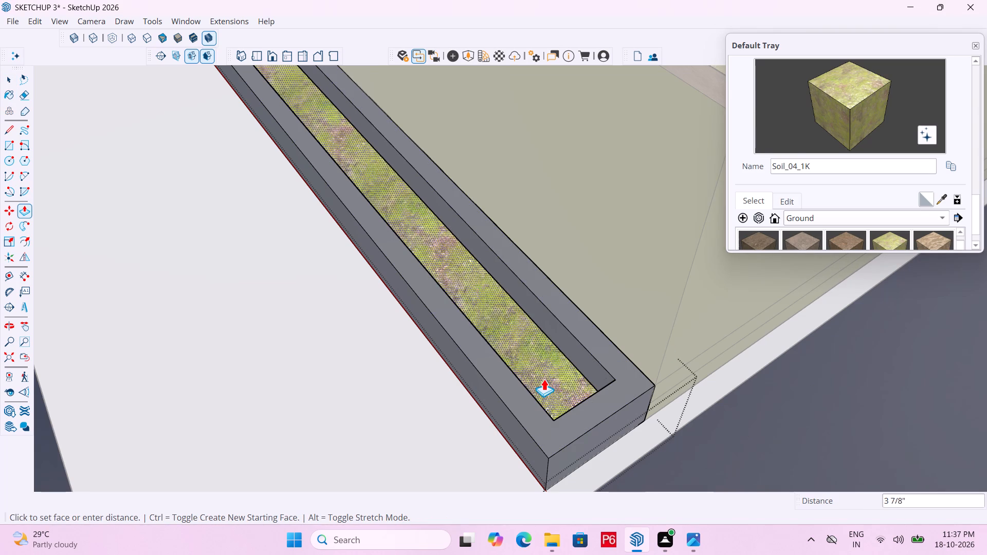
{"action": "left_click", "coordinate": [551, 371]}
{"action": "scroll", "coordinate": [524, 305], "scroll_direction": "down", "scroll_amount": 4}
{"action": "key", "text": "space"}
{"action": "left_click", "coordinate": [812, 423]}
{"action": "left_click_drag", "start_coordinate": [812, 423], "coordinate": [808, 415]}
Save the model with the soil-filled planter.
{"action": "middle_click_drag", "start_coordinate": [560, 363], "coordinate": [637, 245]}
{"action": "scroll", "coordinate": [560, 363], "scroll_direction": "down", "scroll_amount": 1}
{"action": "scroll", "coordinate": [545, 250], "scroll_direction": "down", "scroll_amount": 4, "text": "ctrl"}
{"action": "key", "text": "ctrl+s"}
{"action": "key", "text": "ctrl+s"}
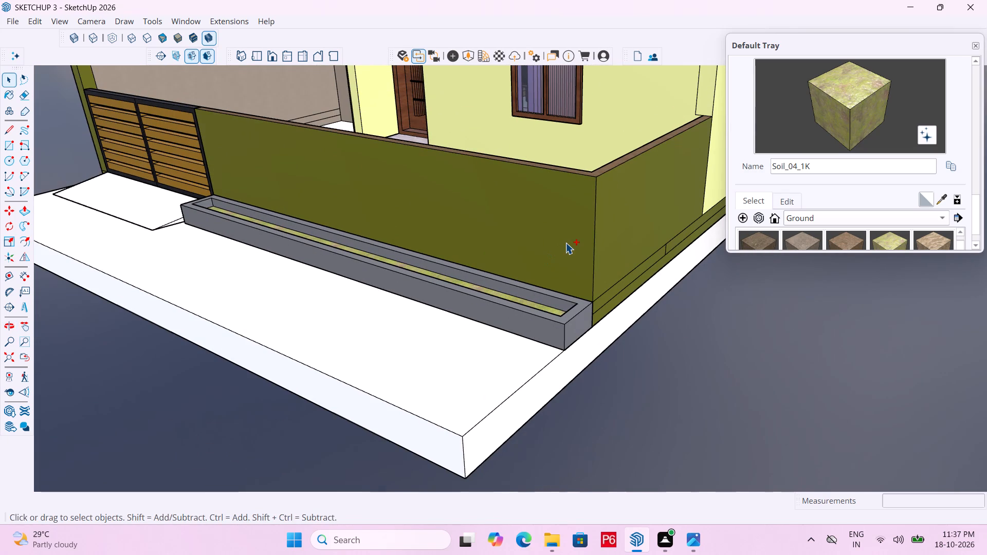
{"action": "key", "text": "ctrl+s"}
Examine the planter and the whole house exterior from the front corner and from the gate side.
{"action": "key", "text": "space"}
{"action": "left_click", "coordinate": [706, 341]}
{"action": "scroll", "coordinate": [701, 338], "scroll_direction": "down", "scroll_amount": 5}
{"action": "middle_click_drag", "start_coordinate": [581, 359], "coordinate": [615, 345]}
{"action": "scroll", "coordinate": [503, 402], "scroll_direction": "down", "scroll_amount": 5}
{"action": "scroll", "coordinate": [452, 393], "scroll_direction": "down", "scroll_amount": 2}
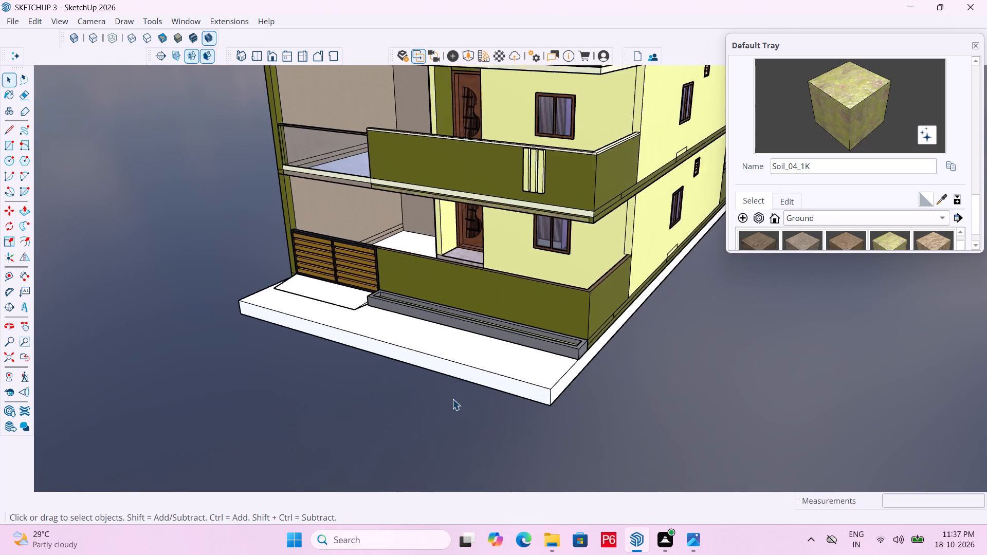
{"action": "scroll", "coordinate": [452, 399], "scroll_direction": "down", "scroll_amount": 4}
{"action": "middle_click_drag", "start_coordinate": [405, 390], "coordinate": [799, 373]}
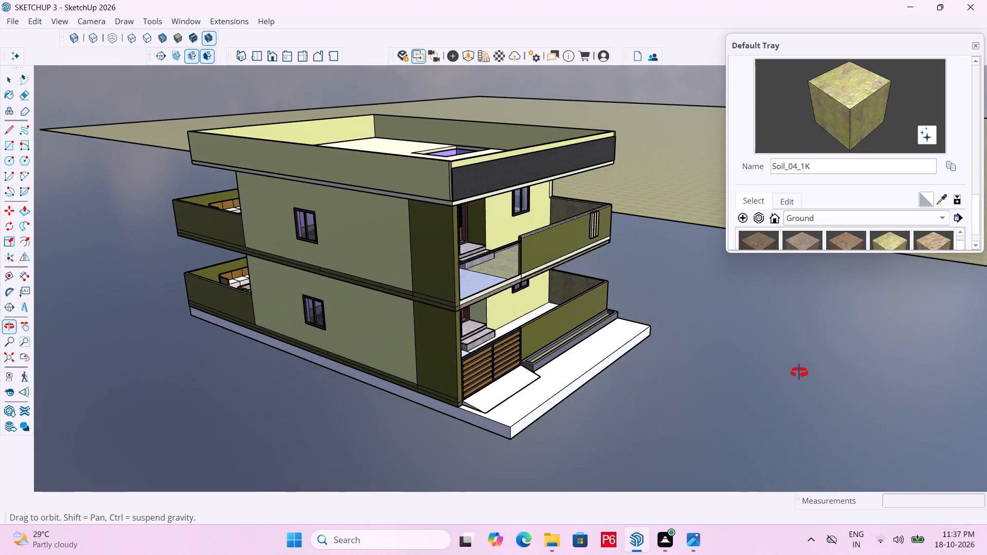
Sample the planter's M05_Graphite_Haze material and paint the entrance ramp at the gate with it.
{"action": "middle_click_drag", "start_coordinate": [799, 373], "coordinate": [475, 392]}
{"action": "scroll", "coordinate": [467, 392], "scroll_direction": "up", "scroll_amount": 9}
{"action": "scroll", "coordinate": [414, 335], "scroll_direction": "up", "scroll_amount": 4}
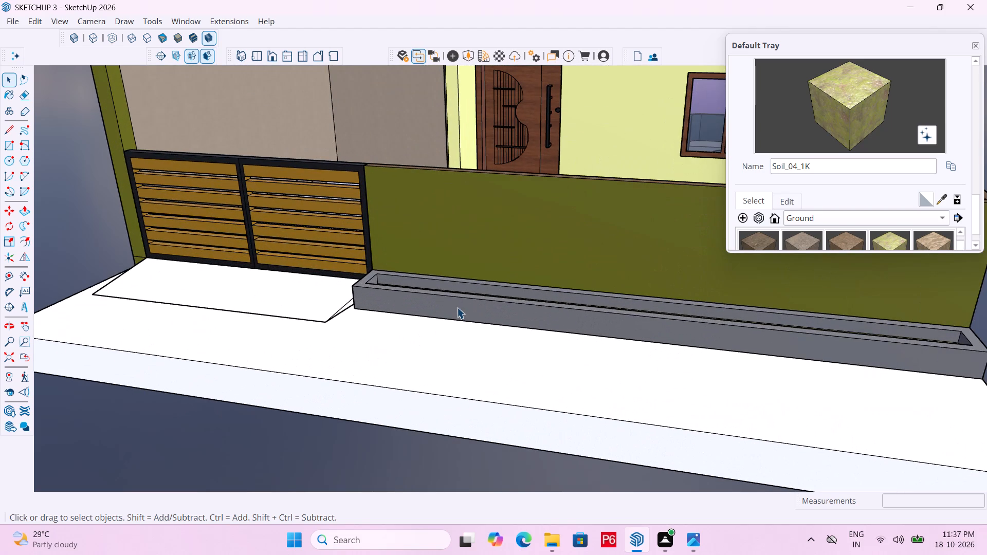
{"action": "left_click", "coordinate": [940, 199]}
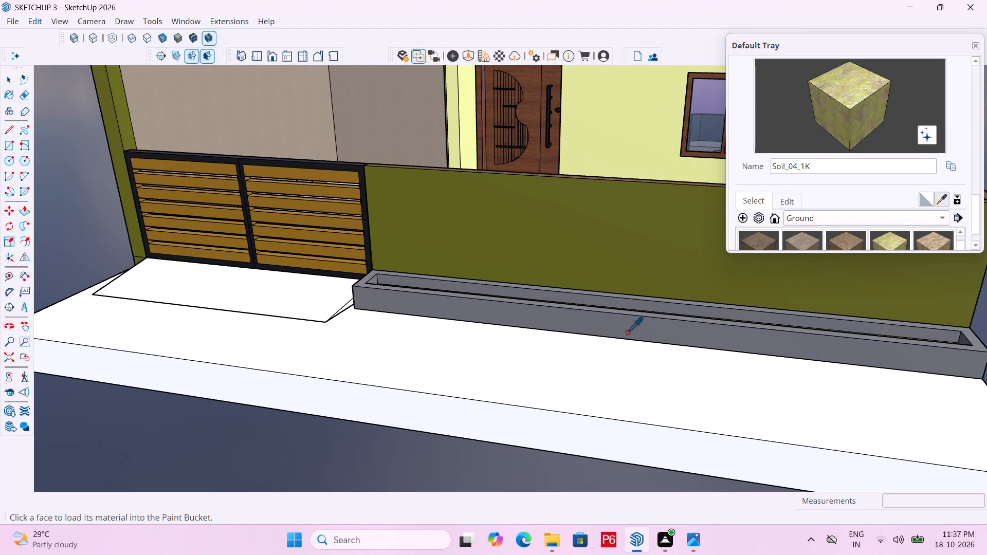
{"action": "left_click_drag", "start_coordinate": [630, 324], "coordinate": [622, 323]}
{"action": "left_click", "coordinate": [321, 294]}
{"action": "scroll", "coordinate": [248, 329], "scroll_direction": "down", "scroll_amount": 6}
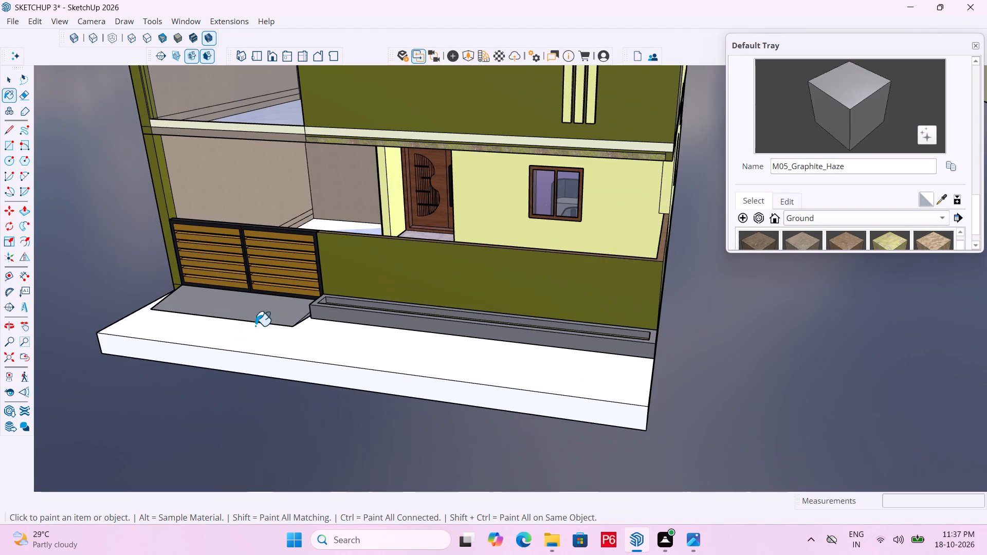
{"action": "key", "text": "space"}
{"action": "left_click", "coordinate": [613, 343]}
{"action": "left_click", "coordinate": [720, 347]}
Save the model with the painted entrance ramp.
{"action": "key", "text": "ctrl+s"}
{"action": "key", "text": "ctrl+s"}
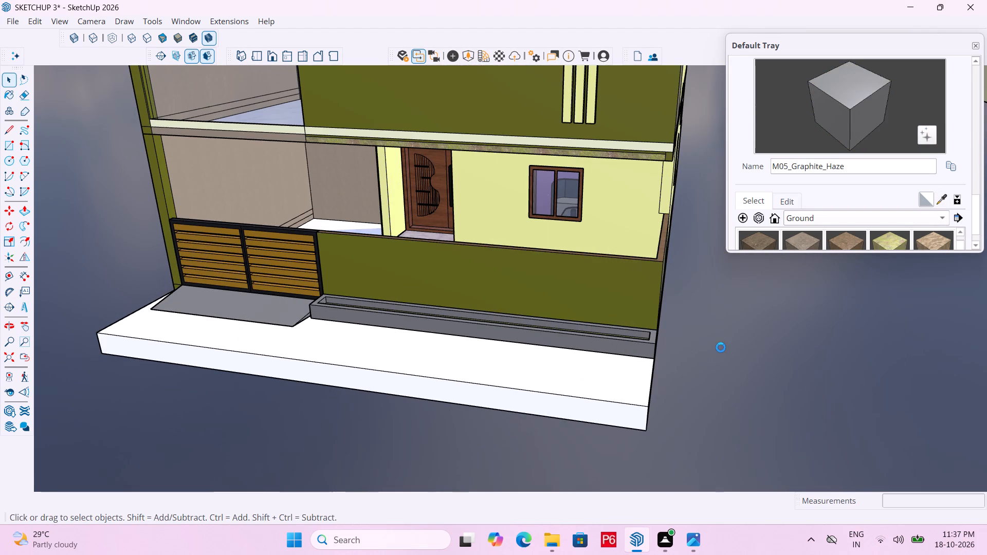
{"action": "key", "text": "ctrl+s"}
{"action": "key", "text": "ctrl+s"}
Examine the whole house exterior from the front, including the ramp, planter, balcony and roof parapet.
{"action": "scroll", "coordinate": [721, 347], "scroll_direction": "down", "scroll_amount": 1}
{"action": "middle_click_drag", "start_coordinate": [721, 347], "coordinate": [660, 332]}
{"action": "scroll", "coordinate": [698, 375], "scroll_direction": "down", "scroll_amount": 3}
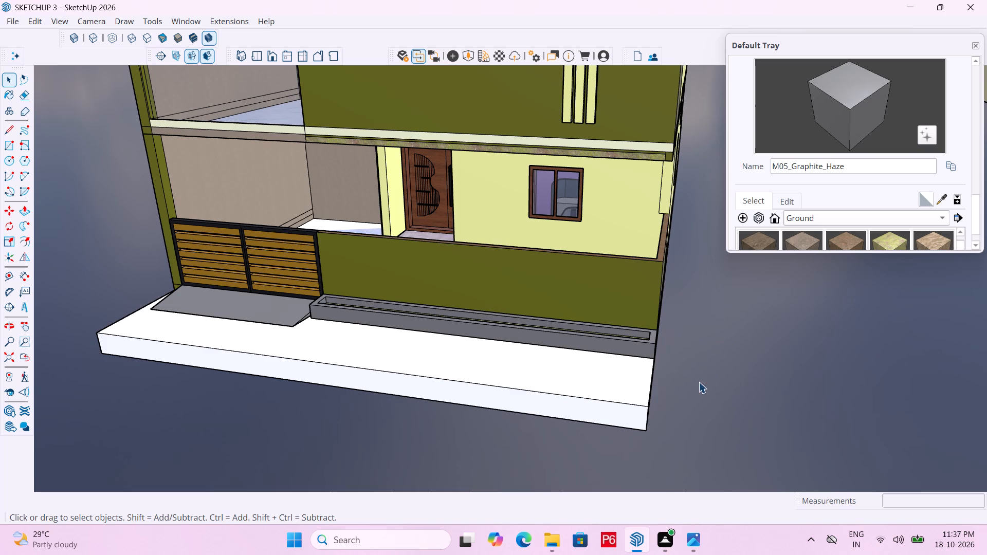
{"action": "scroll", "coordinate": [668, 396], "scroll_direction": "down", "scroll_amount": 6}
{"action": "scroll", "coordinate": [414, 390], "scroll_direction": "down", "scroll_amount": 3}
{"action": "middle_click_drag", "start_coordinate": [533, 377], "coordinate": [549, 364]}
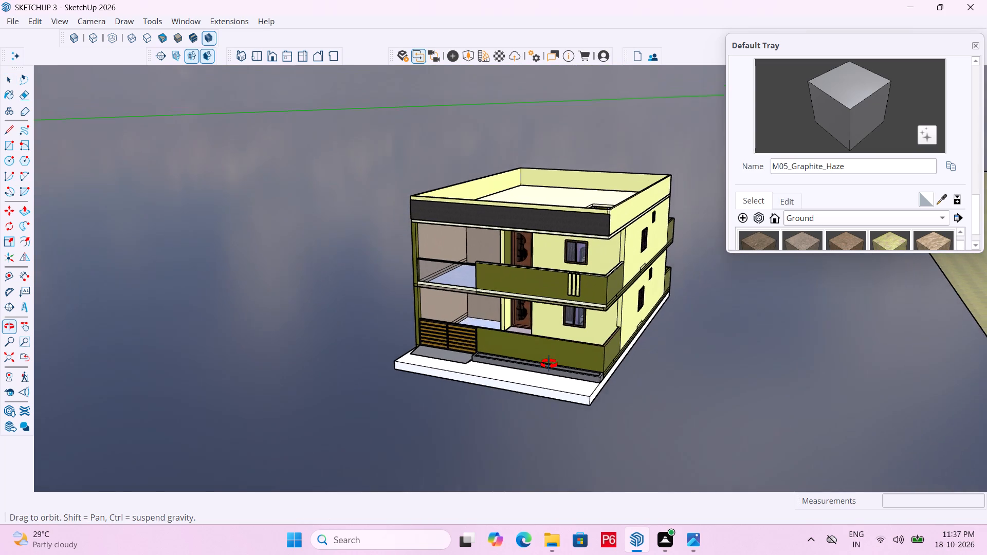
{"action": "middle_click_drag", "start_coordinate": [549, 364], "coordinate": [557, 357]}
{"action": "scroll", "coordinate": [561, 335], "scroll_direction": "up", "scroll_amount": 4}
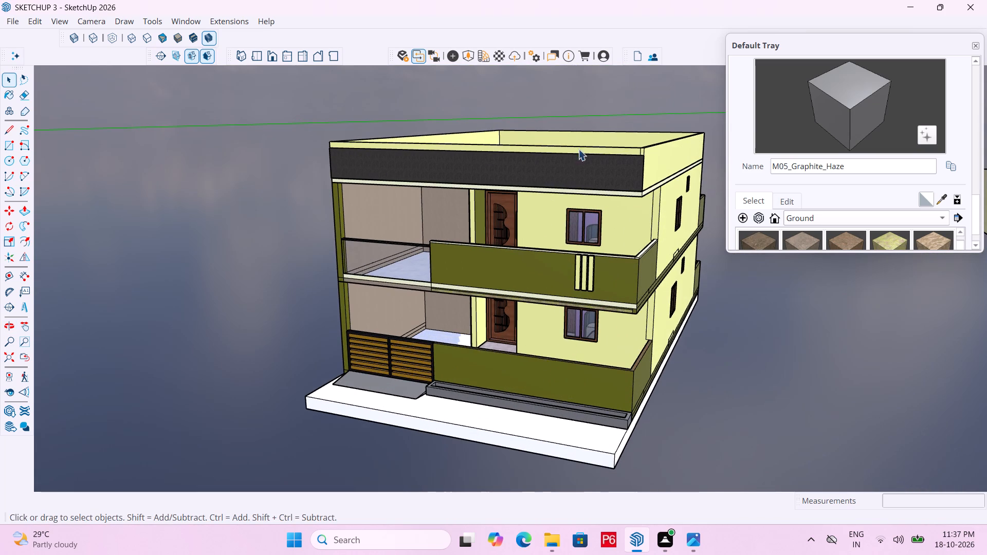
{"action": "scroll", "coordinate": [600, 135], "scroll_direction": "up", "scroll_amount": 5}
{"action": "scroll", "coordinate": [526, 230], "scroll_direction": "down", "scroll_amount": 11}
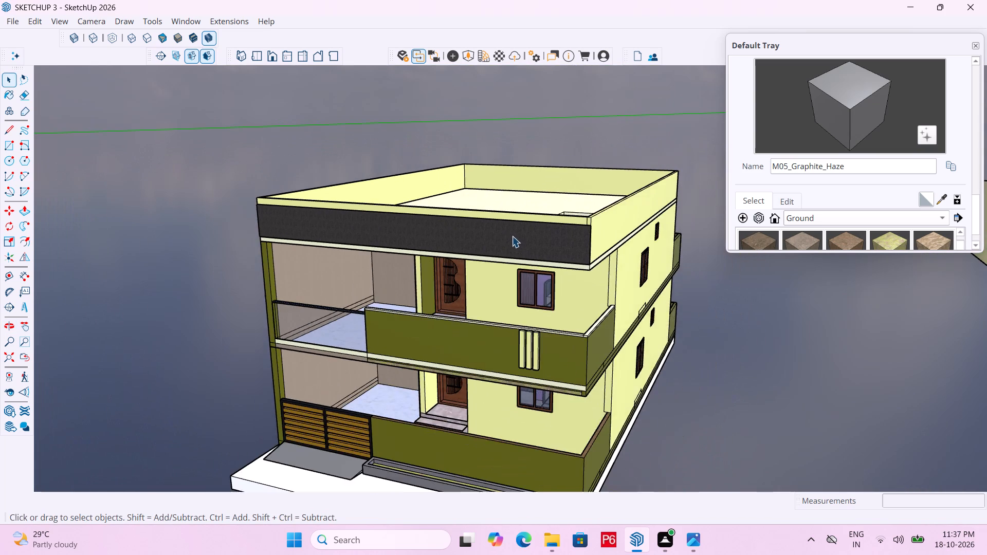
{"action": "scroll", "coordinate": [509, 249], "scroll_direction": "up", "scroll_amount": 1}
{"action": "middle_click_drag", "start_coordinate": [509, 249], "coordinate": [506, 191]}
{"action": "scroll", "coordinate": [506, 174], "scroll_direction": "down", "scroll_amount": 5}
{"action": "middle_click_drag", "start_coordinate": [507, 220], "coordinate": [520, 254]}
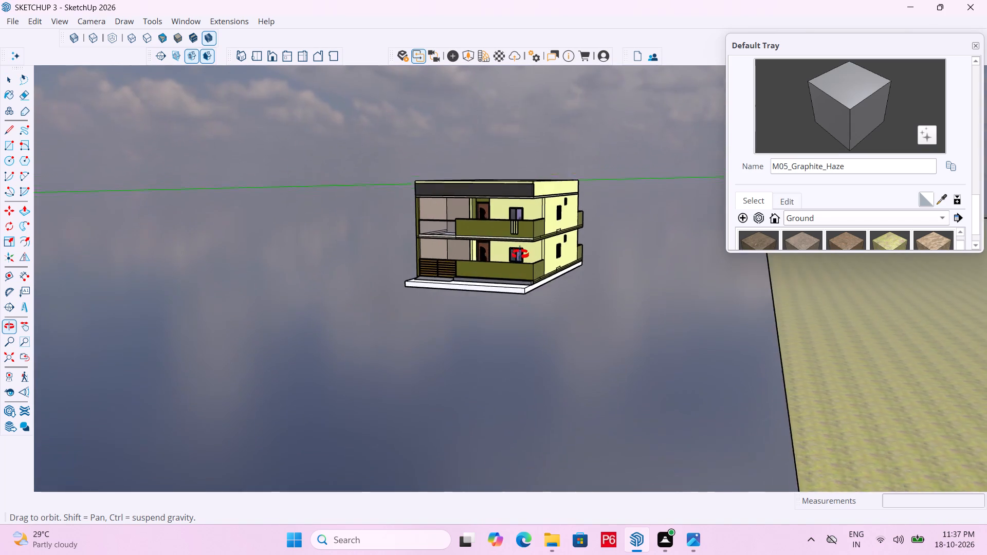
{"action": "middle_click_drag", "start_coordinate": [520, 254], "coordinate": [520, 293]}
Delete the large ground plane surrounding the separate furnished floor plan.
{"action": "scroll", "coordinate": [470, 260], "scroll_direction": "down", "scroll_amount": 13}
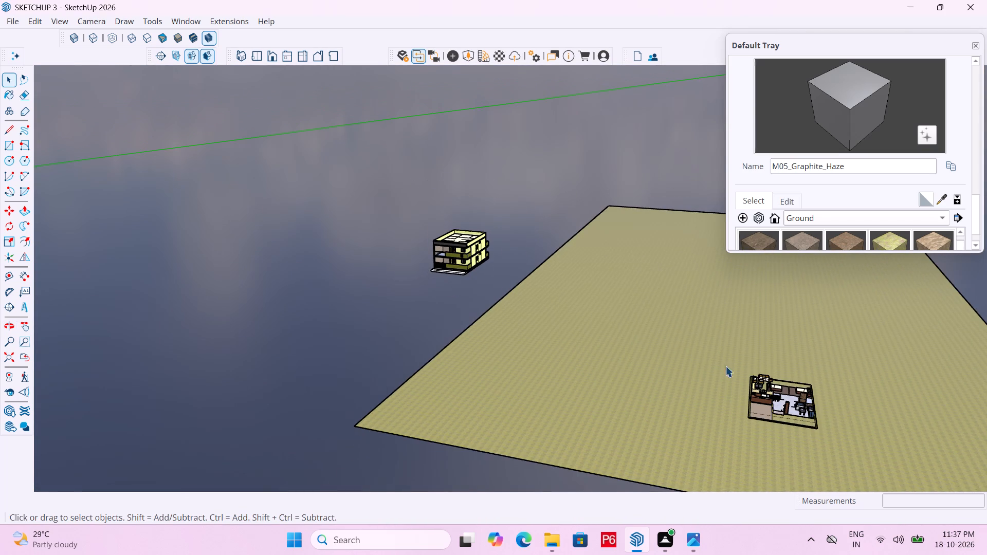
{"action": "scroll", "coordinate": [835, 433], "scroll_direction": "up", "scroll_amount": 13}
{"action": "scroll", "coordinate": [587, 448], "scroll_direction": "down", "scroll_amount": 7}
{"action": "middle_click_drag", "start_coordinate": [568, 417], "coordinate": [592, 460]}
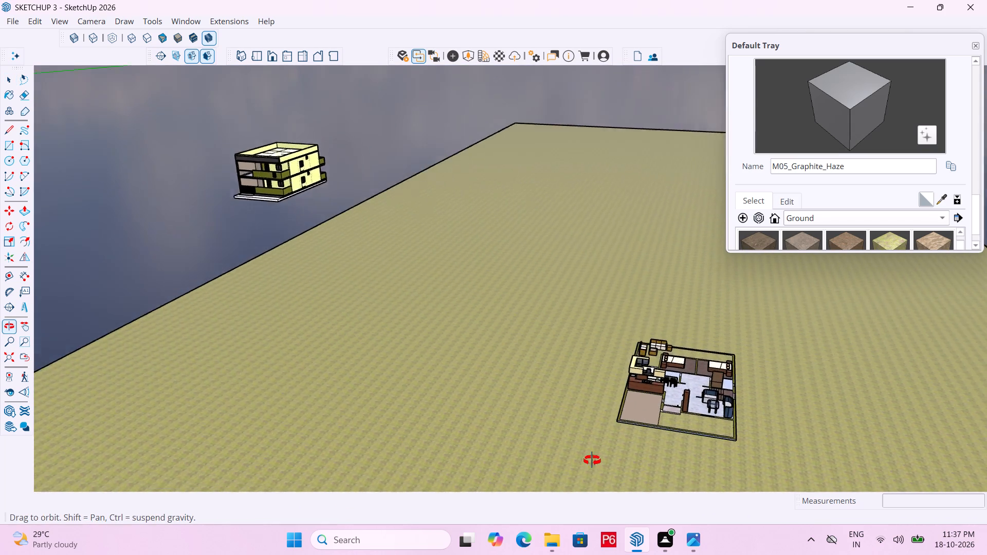
{"action": "middle_click_drag", "start_coordinate": [592, 460], "coordinate": [601, 522]}
{"action": "left_click", "coordinate": [255, 57]}
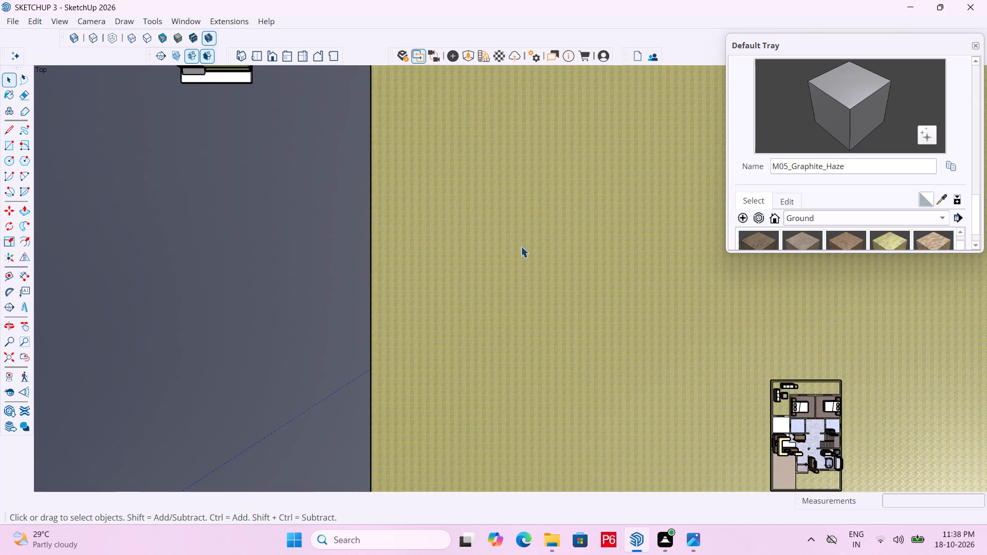
{"action": "scroll", "coordinate": [445, 351], "scroll_direction": "down", "scroll_amount": 6}
{"action": "scroll", "coordinate": [703, 503], "scroll_direction": "up", "scroll_amount": 16}
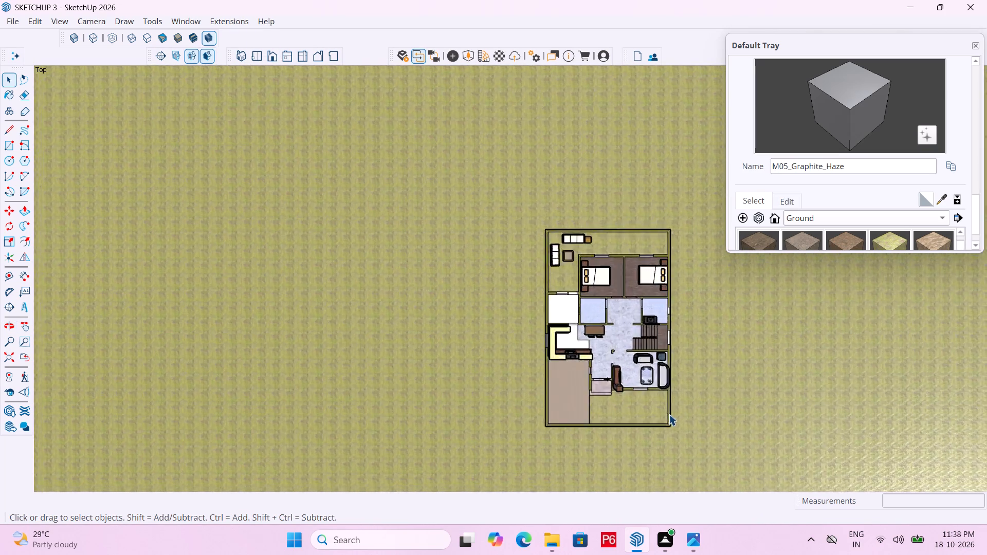
{"action": "scroll", "coordinate": [669, 414], "scroll_direction": "up", "scroll_amount": 2}
{"action": "middle_click_drag", "start_coordinate": [681, 410], "coordinate": [647, 401]}
{"action": "scroll", "coordinate": [647, 401], "scroll_direction": "up", "scroll_amount": 5}
{"action": "scroll", "coordinate": [395, 376], "scroll_direction": "down", "scroll_amount": 4}
{"action": "key", "text": "space"}
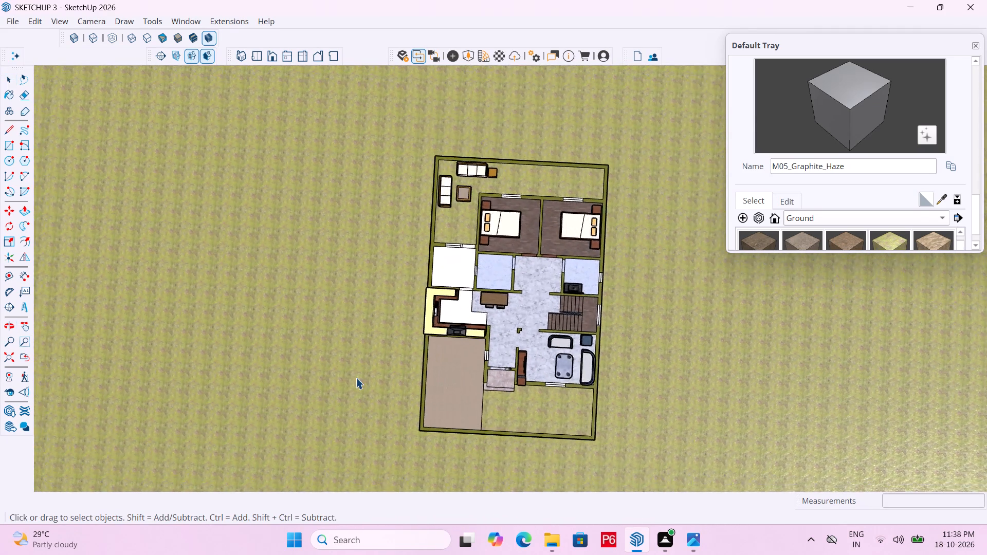
{"action": "scroll", "coordinate": [356, 378], "scroll_direction": "down", "scroll_amount": 2}
{"action": "scroll", "coordinate": [523, 413], "scroll_direction": "up", "scroll_amount": 6}
{"action": "scroll", "coordinate": [536, 309], "scroll_direction": "down", "scroll_amount": 6}
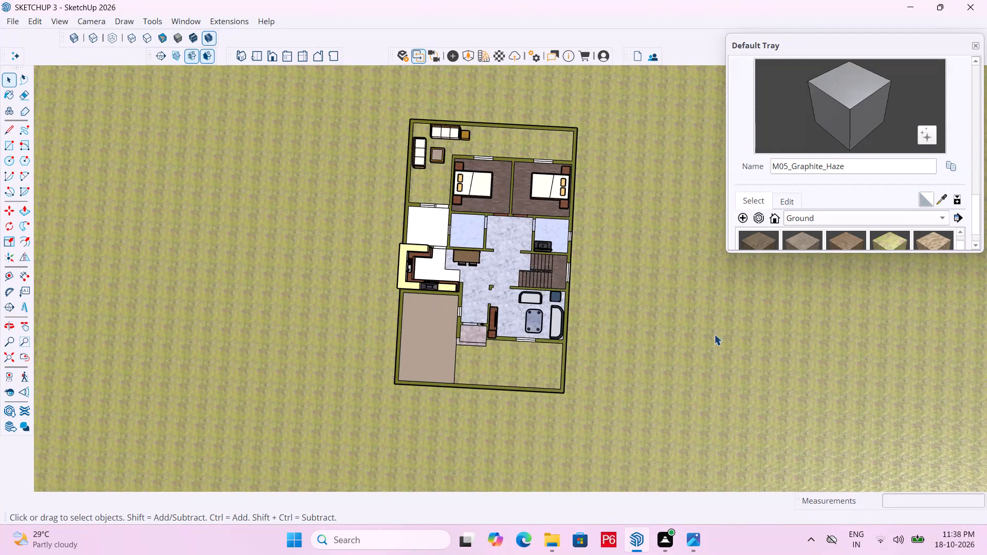
{"action": "left_click", "coordinate": [714, 334]}
{"action": "left_click", "coordinate": [714, 335]}
{"action": "key", "text": "space"}
{"action": "left_click", "coordinate": [699, 320]}
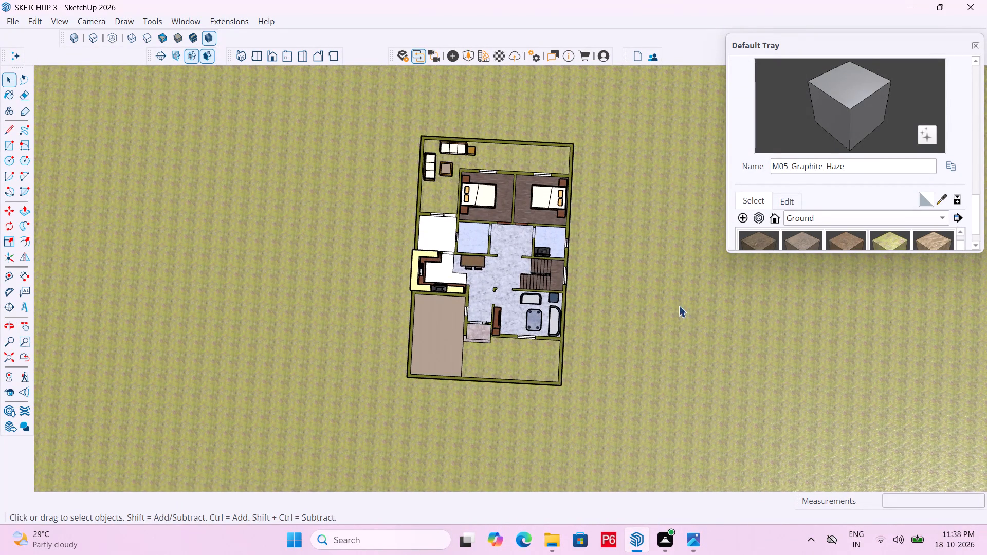
{"action": "left_click", "coordinate": [679, 305]}
{"action": "scroll", "coordinate": [485, 220], "scroll_direction": "down", "scroll_amount": 11}
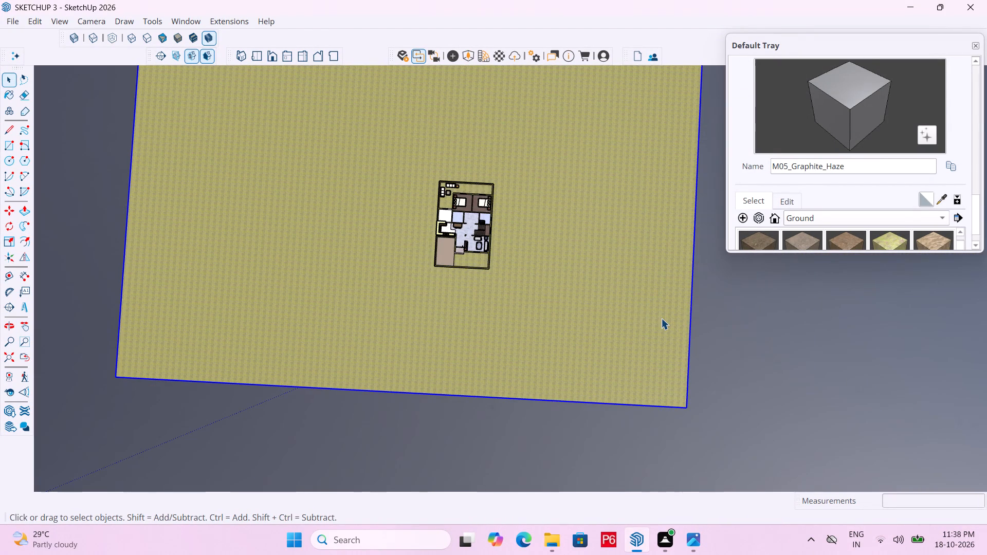
{"action": "key", "text": "Delete"}
Examine the room layout and furniture of the separate floor plan from above and from several angles.
{"action": "scroll", "coordinate": [445, 203], "scroll_direction": "up", "scroll_amount": 10}
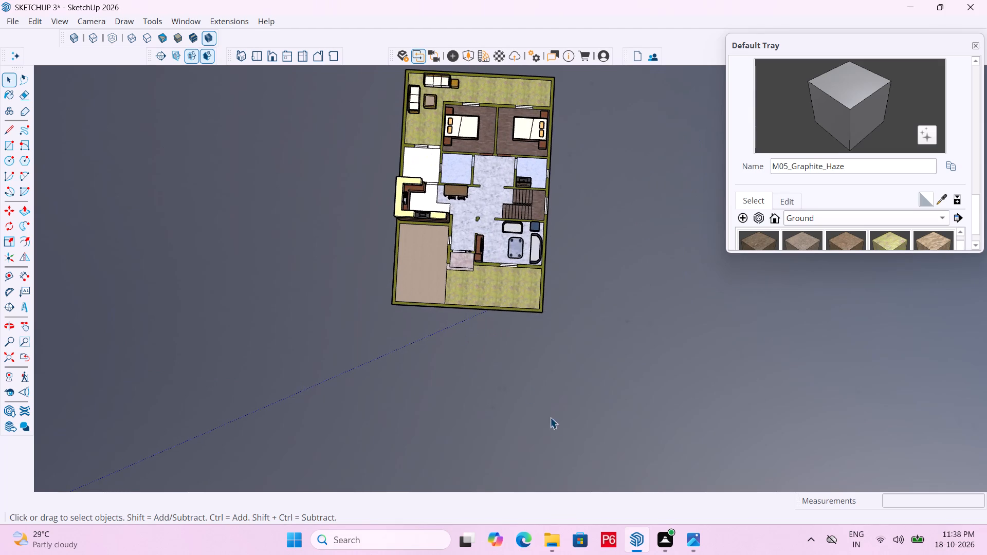
{"action": "scroll", "coordinate": [556, 423], "scroll_direction": "down", "scroll_amount": 2}
{"action": "middle_click_drag", "start_coordinate": [495, 359], "coordinate": [488, 341]}
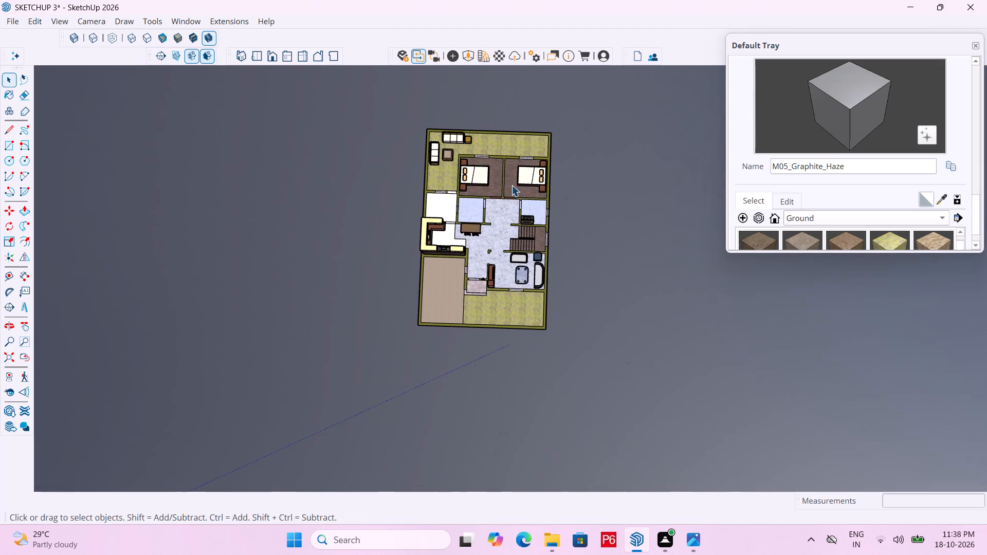
{"action": "scroll", "coordinate": [518, 139], "scroll_direction": "up", "scroll_amount": 5}
{"action": "middle_click_drag", "start_coordinate": [517, 260], "coordinate": [415, 176]}
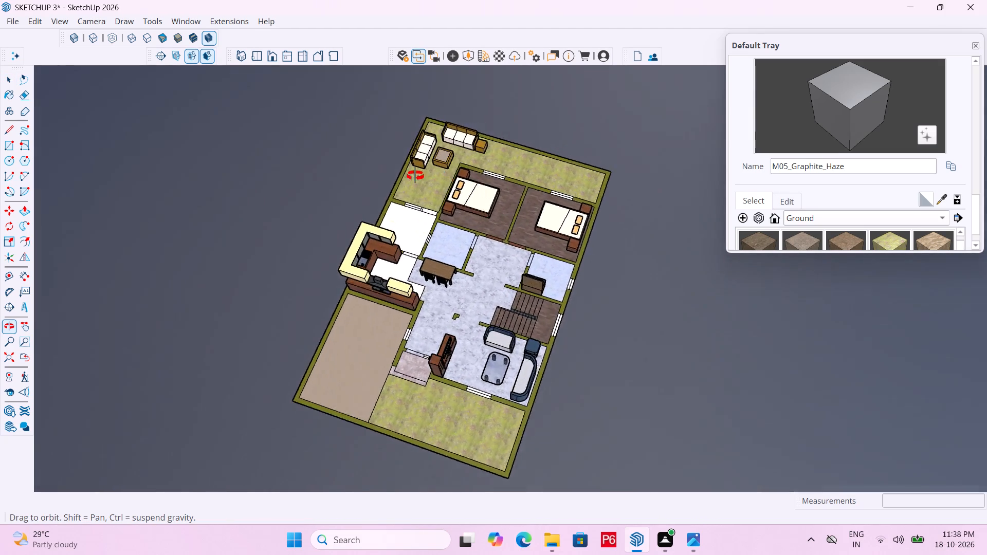
{"action": "middle_click_drag", "start_coordinate": [415, 176], "coordinate": [379, 147]}
{"action": "middle_click_drag", "start_coordinate": [481, 306], "coordinate": [530, 276]}
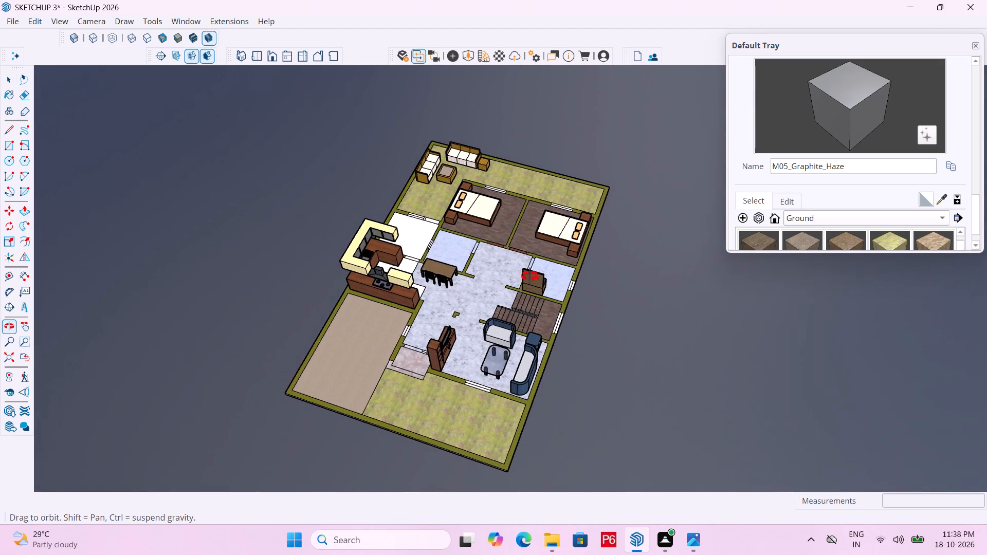
{"action": "middle_click_drag", "start_coordinate": [530, 276], "coordinate": [413, 267]}
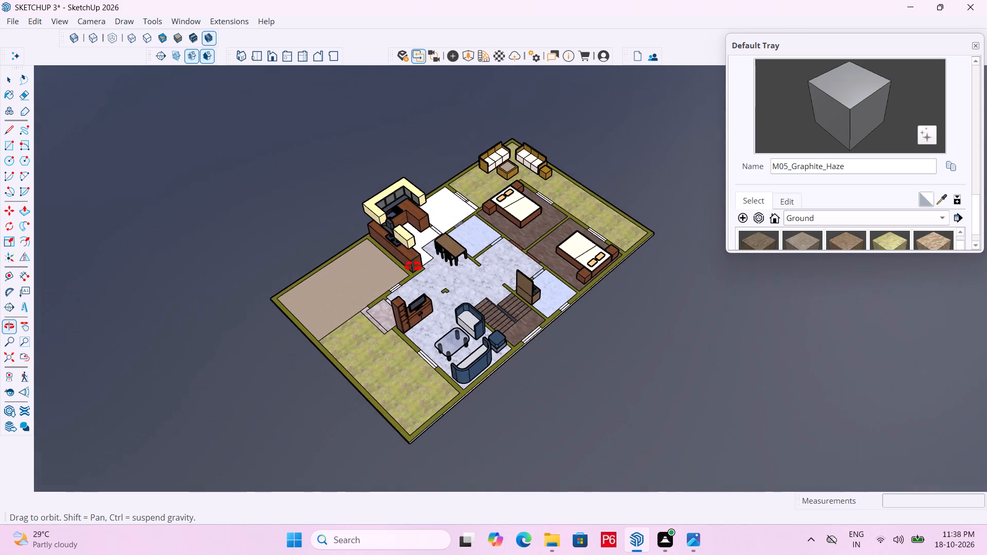
{"action": "middle_click_drag", "start_coordinate": [413, 267], "coordinate": [421, 265]}
{"action": "middle_click_drag", "start_coordinate": [543, 257], "coordinate": [172, 193]}
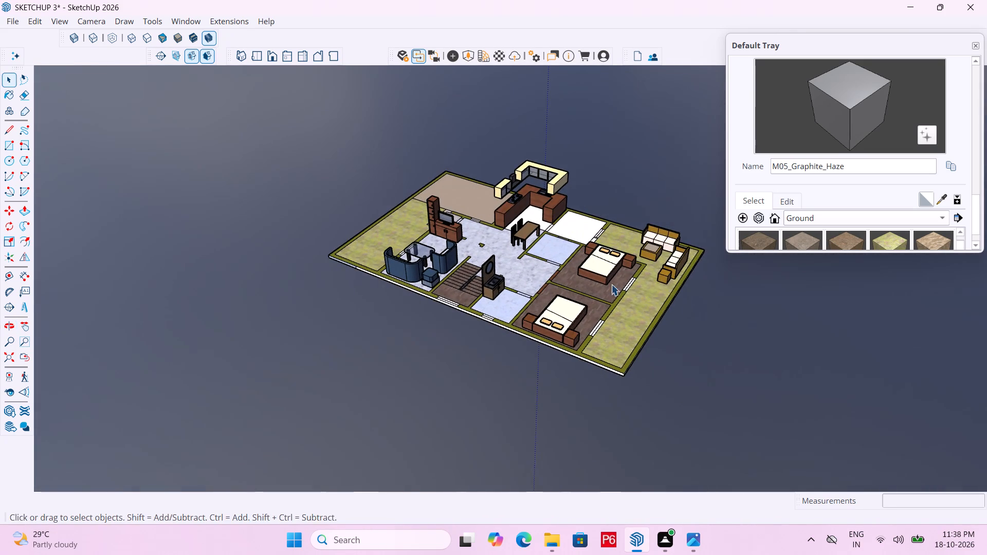
{"action": "scroll", "coordinate": [414, 307], "scroll_direction": "down", "scroll_amount": 4}
{"action": "middle_click_drag", "start_coordinate": [489, 293], "coordinate": [456, 283]}
{"action": "scroll", "coordinate": [472, 275], "scroll_direction": "up", "scroll_amount": 4}
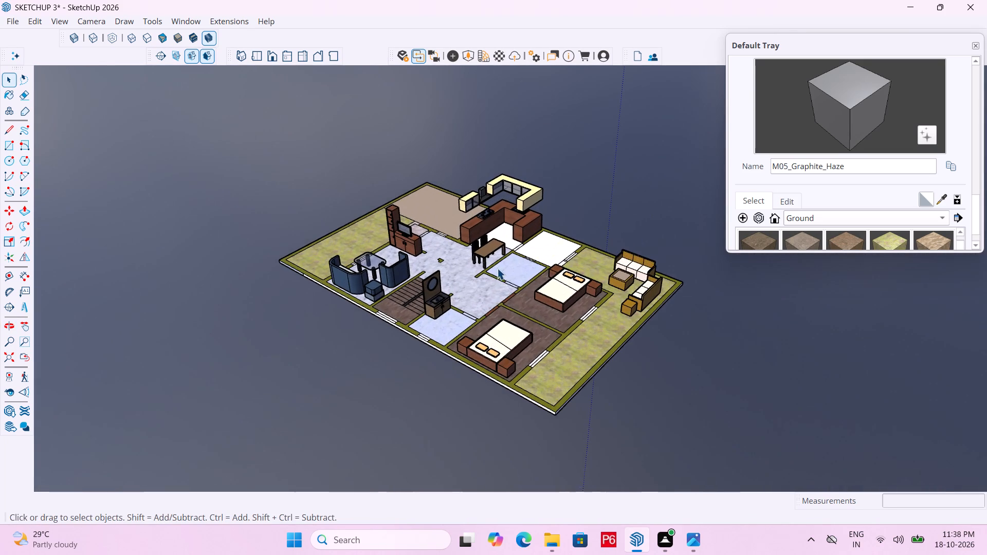
{"action": "scroll", "coordinate": [486, 358], "scroll_direction": "up", "scroll_amount": 3}
{"action": "scroll", "coordinate": [361, 369], "scroll_direction": "down", "scroll_amount": 6}
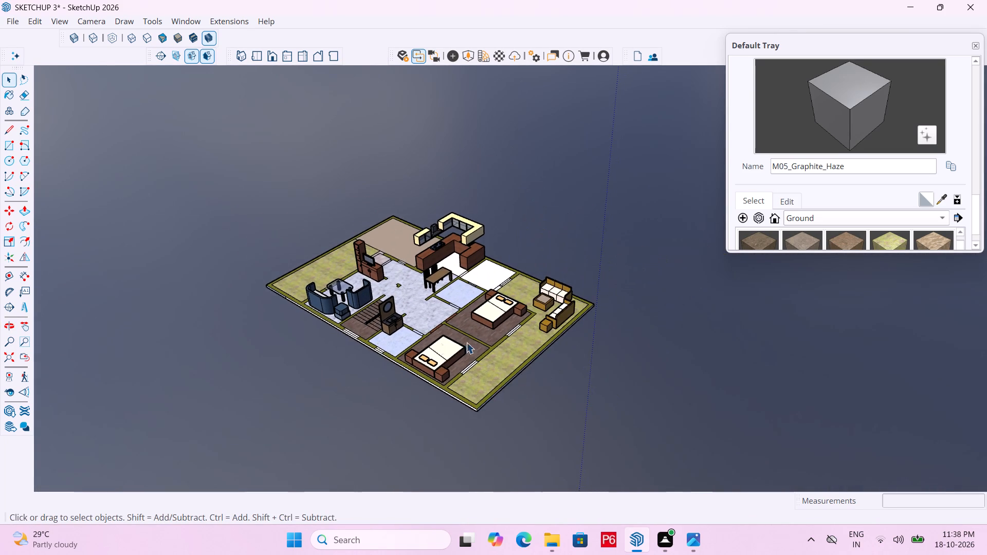
{"action": "scroll", "coordinate": [513, 335], "scroll_direction": "up", "scroll_amount": 4}
{"action": "scroll", "coordinate": [466, 334], "scroll_direction": "down", "scroll_amount": 6}
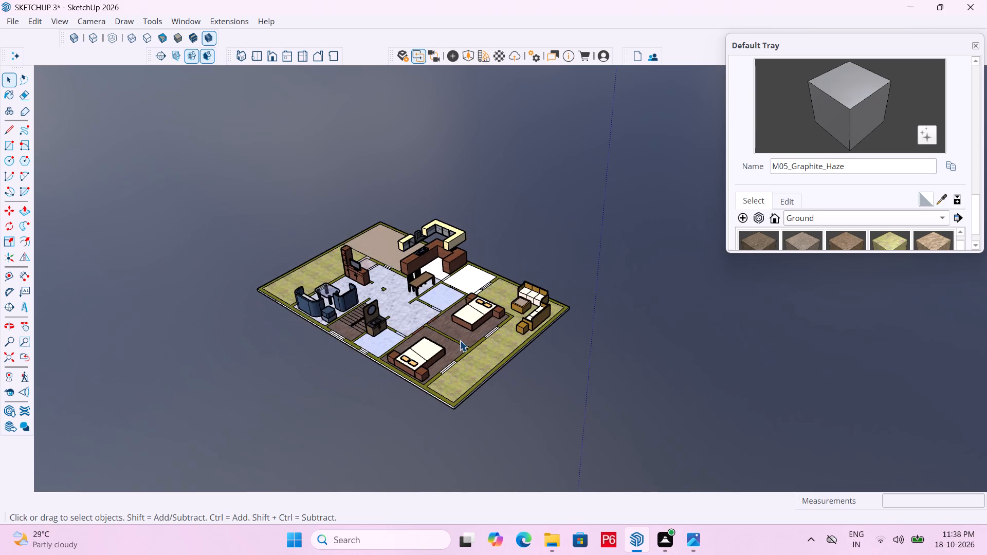
Place a horizontal section plane on the two-storey house's roof slab, named Section 1 with symbol 1.
{"action": "scroll", "coordinate": [459, 345], "scroll_direction": "down", "scroll_amount": 19}
{"action": "scroll", "coordinate": [726, 303], "scroll_direction": "up", "scroll_amount": 10}
{"action": "middle_click", "coordinate": [711, 290]}
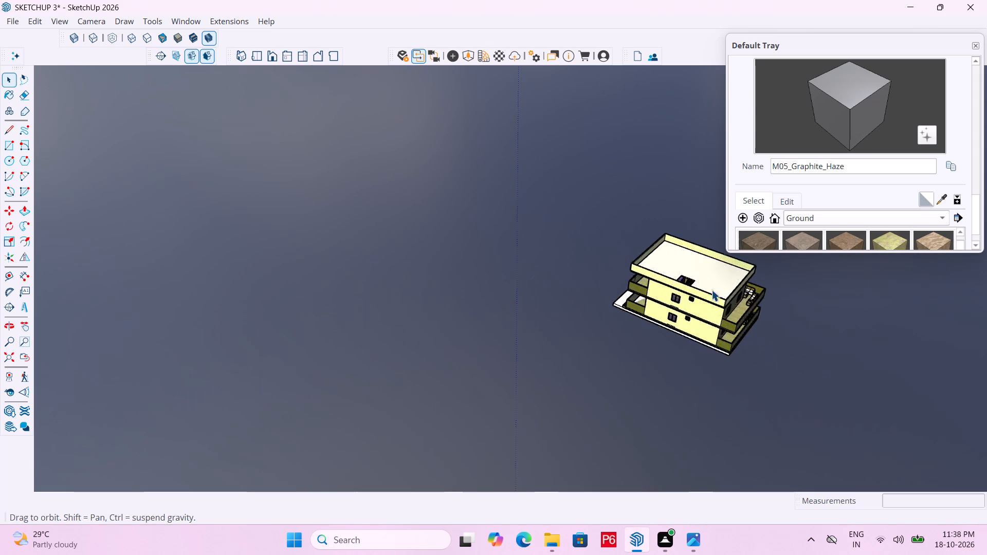
{"action": "scroll", "coordinate": [711, 290], "scroll_direction": "up", "scroll_amount": 7}
{"action": "scroll", "coordinate": [564, 302], "scroll_direction": "up", "scroll_amount": 1}
{"action": "middle_click_drag", "start_coordinate": [564, 302], "coordinate": [924, 264]}
{"action": "scroll", "coordinate": [637, 230], "scroll_direction": "up", "scroll_amount": 5}
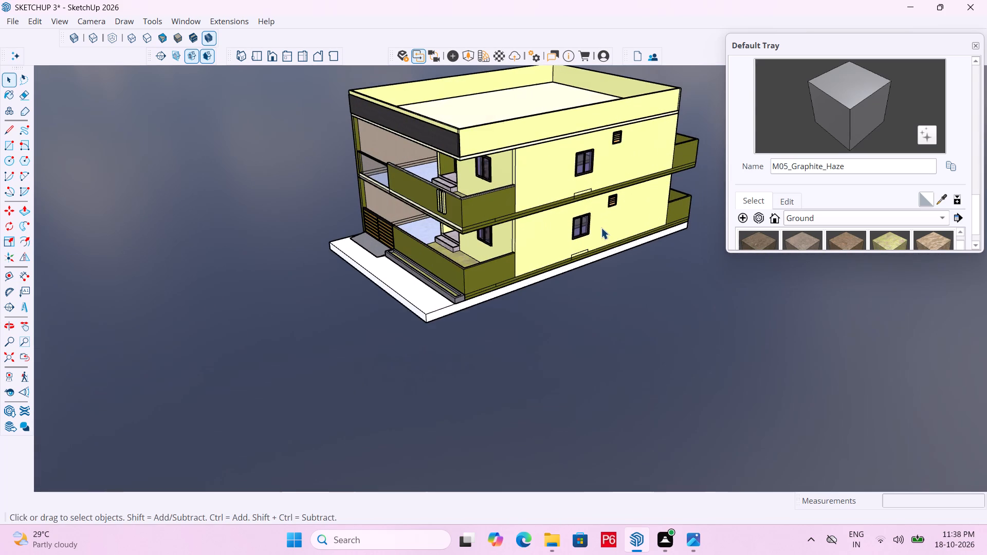
{"action": "scroll", "coordinate": [593, 271], "scroll_direction": "down", "scroll_amount": 4}
{"action": "middle_click_drag", "start_coordinate": [528, 263], "coordinate": [587, 293]}
{"action": "middle_click_drag", "start_coordinate": [455, 181], "coordinate": [519, 231]}
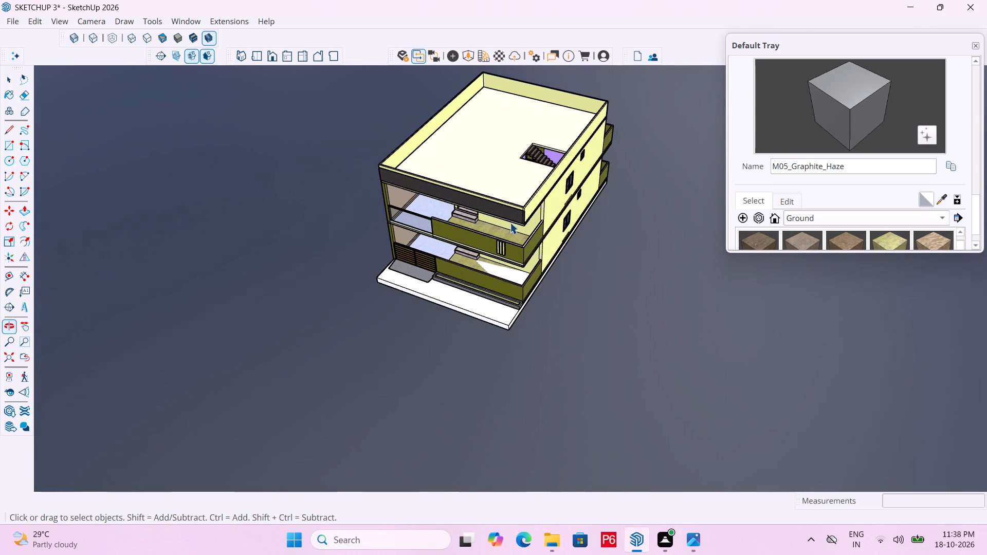
{"action": "left_click", "coordinate": [164, 56]}
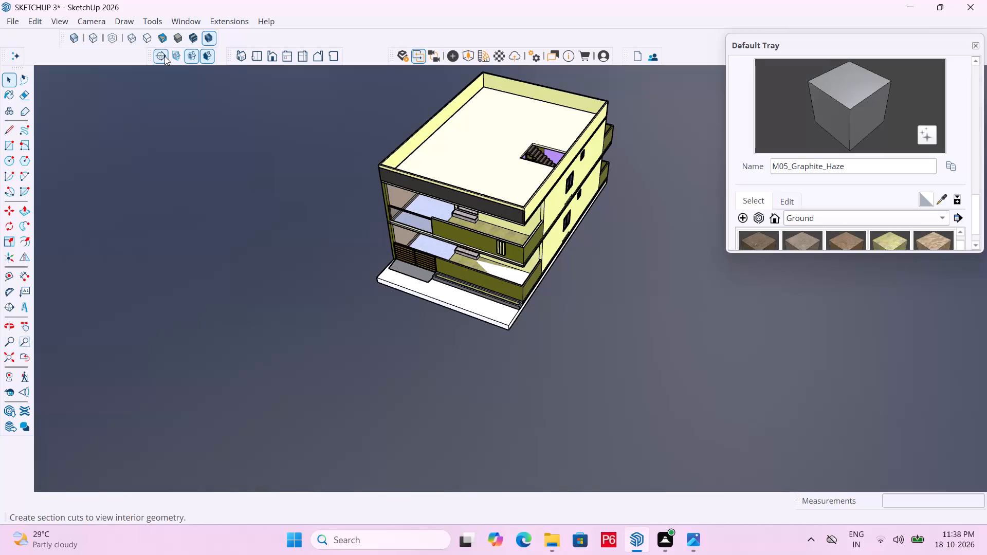
{"action": "left_click", "coordinate": [482, 144]}
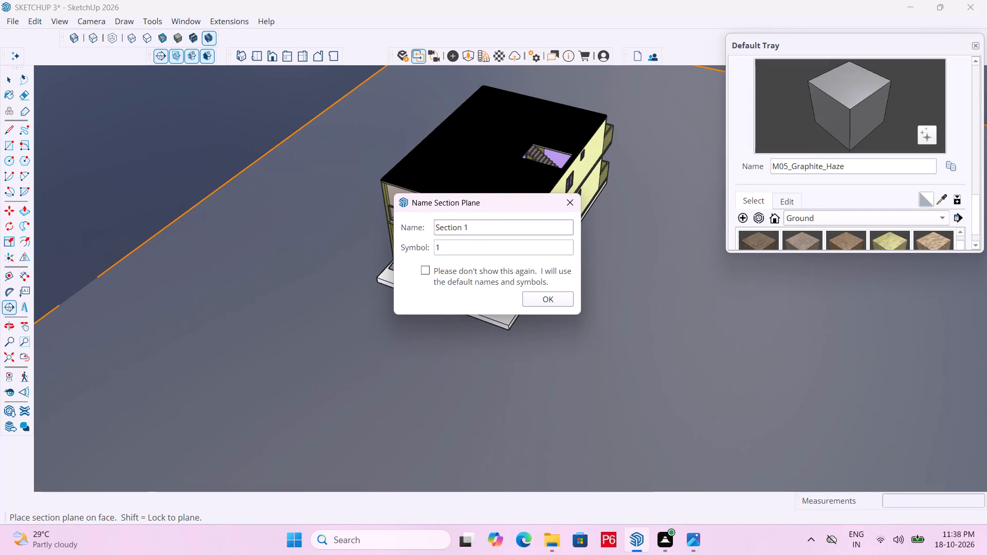
{"action": "key", "text": "Return"}
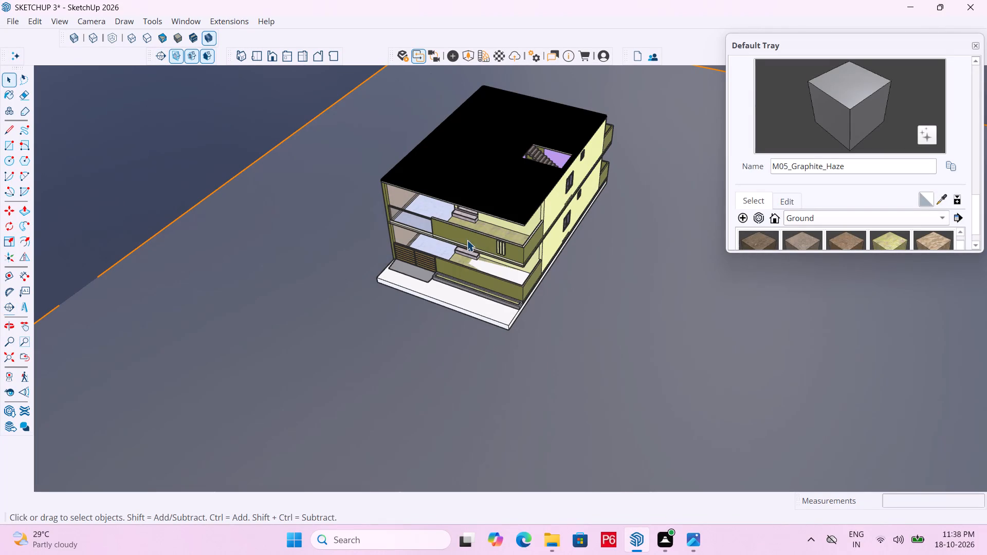
Move the section plane down about 14' so it cuts through the ground-floor walls and exposes the rooms.
{"action": "left_click", "coordinate": [209, 196]}
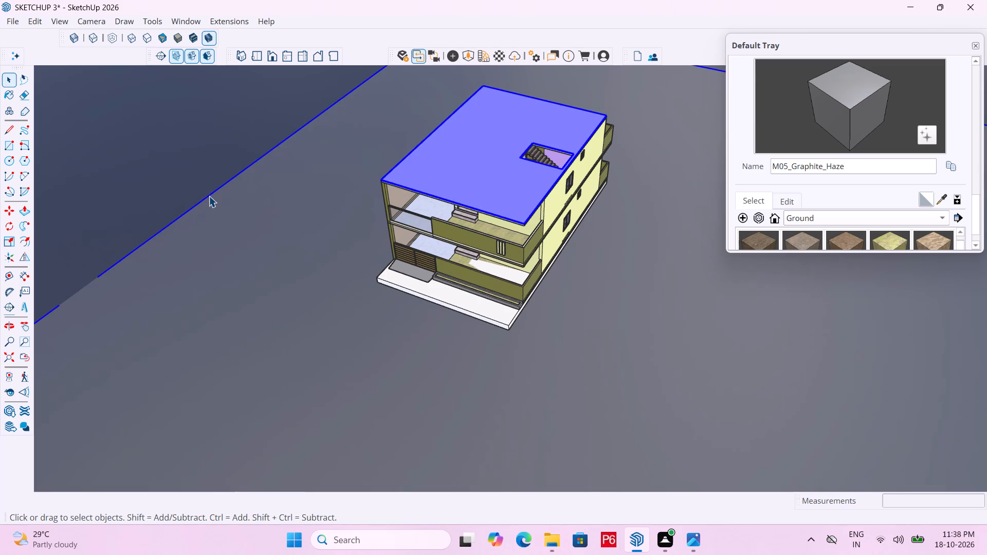
{"action": "key", "text": "m"}
{"action": "left_click", "coordinate": [209, 196]}
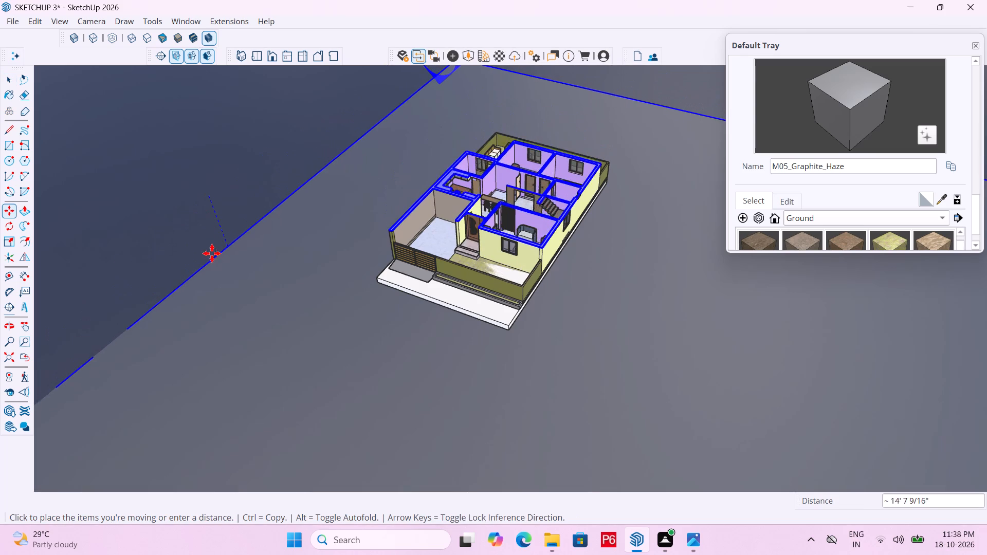
{"action": "left_click", "coordinate": [207, 248]}
{"action": "key", "text": "space"}
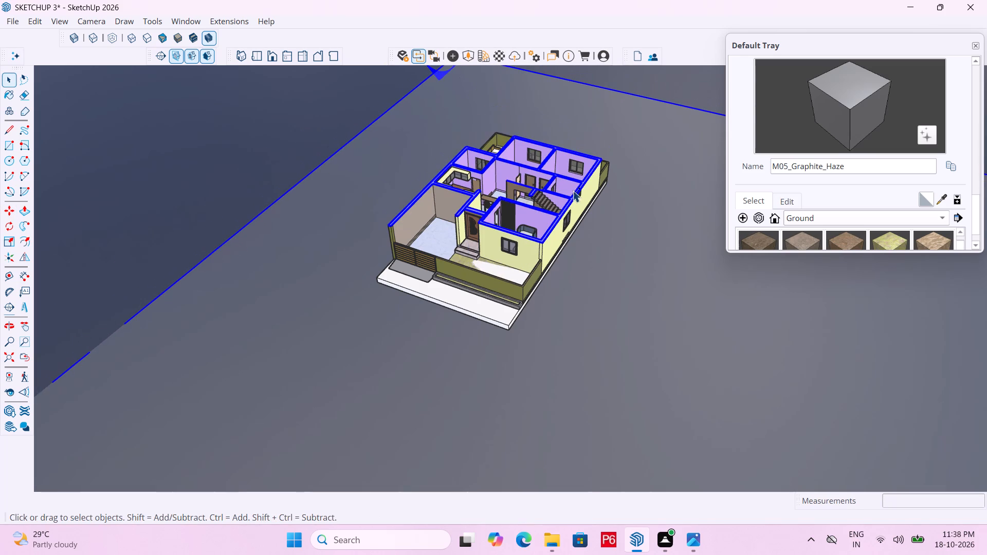
Open the sectioned house's nested groups for editing and select the ground-floor staircase.
{"action": "scroll", "coordinate": [575, 190], "scroll_direction": "up", "scroll_amount": 6}
{"action": "middle_click_drag", "start_coordinate": [533, 210], "coordinate": [663, 287]}
{"action": "scroll", "coordinate": [663, 287], "scroll_direction": "up", "scroll_amount": 1}
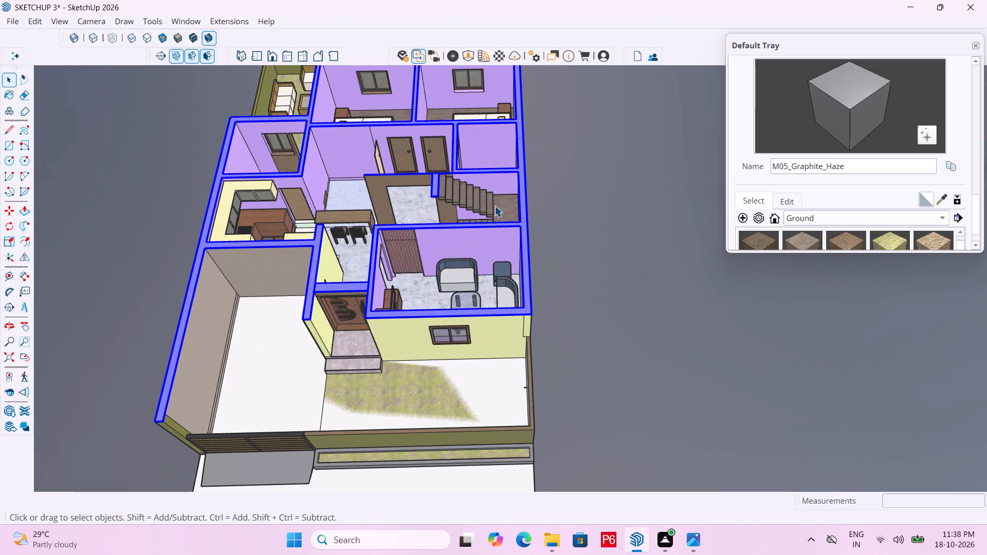
{"action": "double_click", "coordinate": [495, 206]}
{"action": "left_click", "coordinate": [482, 201]}
{"action": "double_click", "coordinate": [481, 201]}
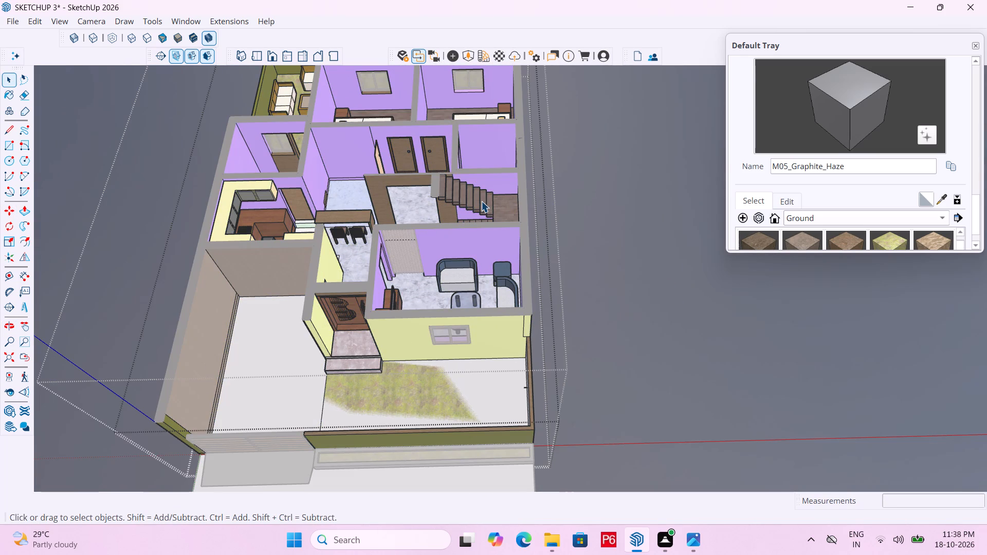
{"action": "left_click", "coordinate": [481, 201]}
{"action": "left_click", "coordinate": [481, 200]}
{"action": "left_click", "coordinate": [466, 197]}
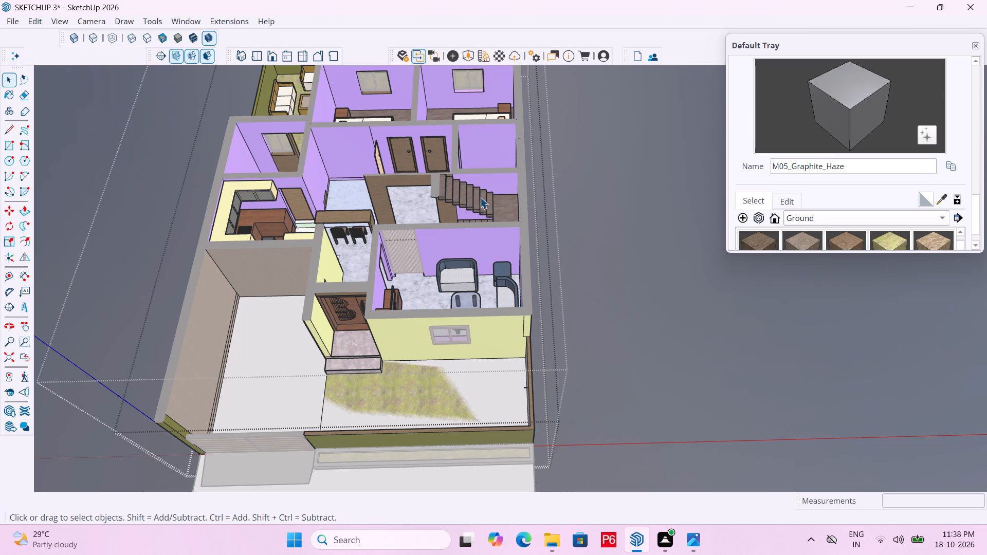
{"action": "left_click", "coordinate": [481, 197]}
{"action": "left_click", "coordinate": [473, 198]}
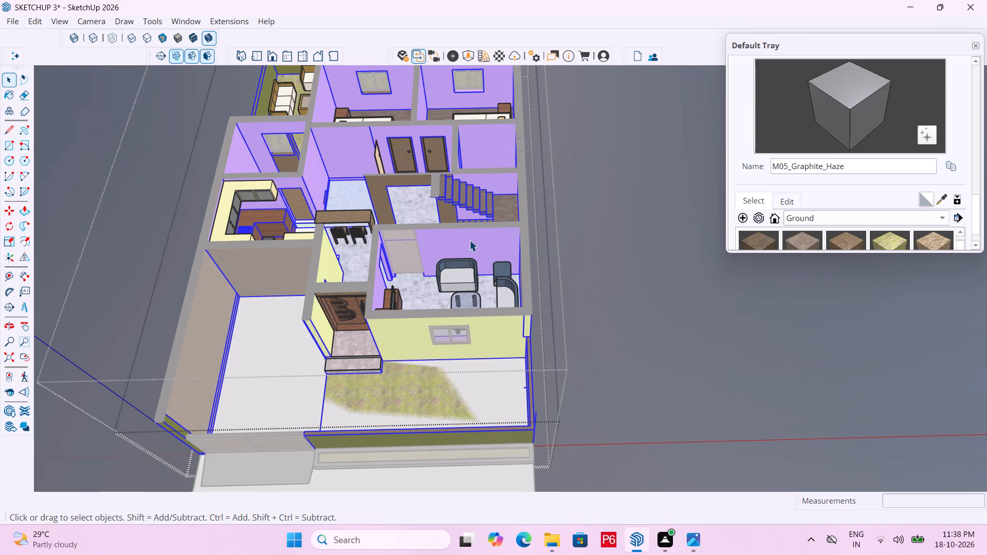
{"action": "left_click", "coordinate": [469, 240]}
{"action": "left_click", "coordinate": [463, 194]}
{"action": "middle_click_drag", "start_coordinate": [305, 269], "coordinate": [305, 269]}
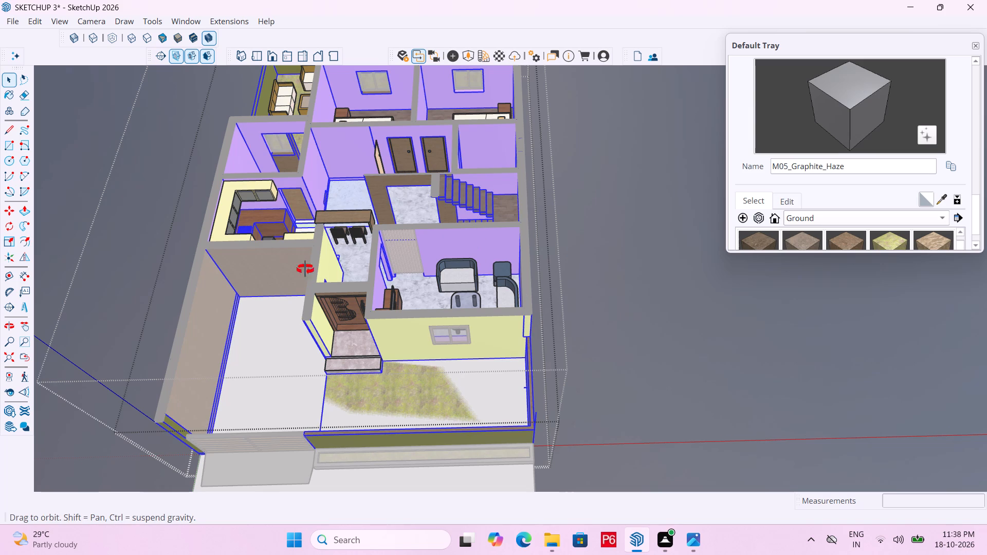
{"action": "middle_click_drag", "start_coordinate": [305, 269], "coordinate": [551, 269]}
{"action": "scroll", "coordinate": [551, 269], "scroll_direction": "up", "scroll_amount": 3}
{"action": "left_click_drag", "start_coordinate": [378, 224], "coordinate": [387, 224]}
{"action": "left_click", "coordinate": [411, 227]}
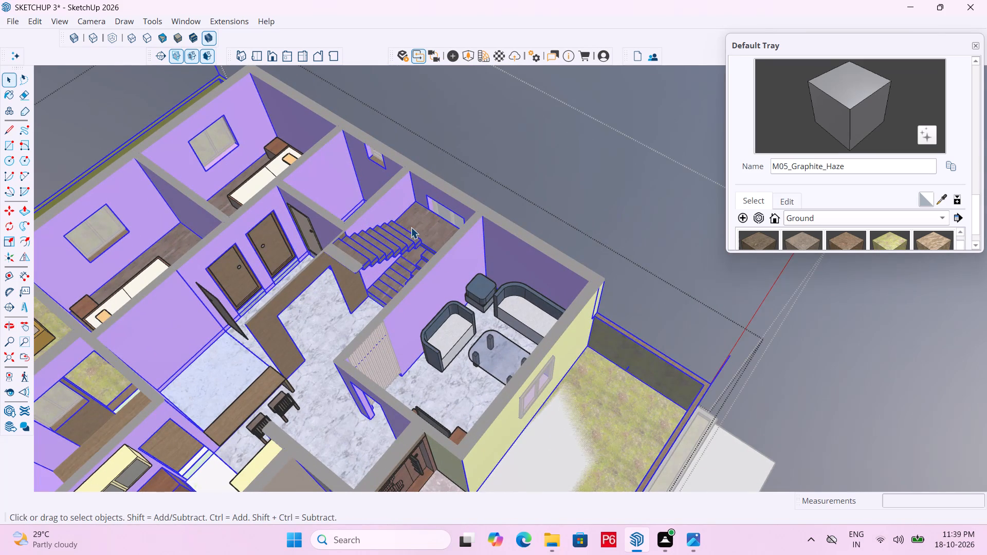
{"action": "double_click", "coordinate": [411, 227]}
{"action": "left_click", "coordinate": [397, 250]}
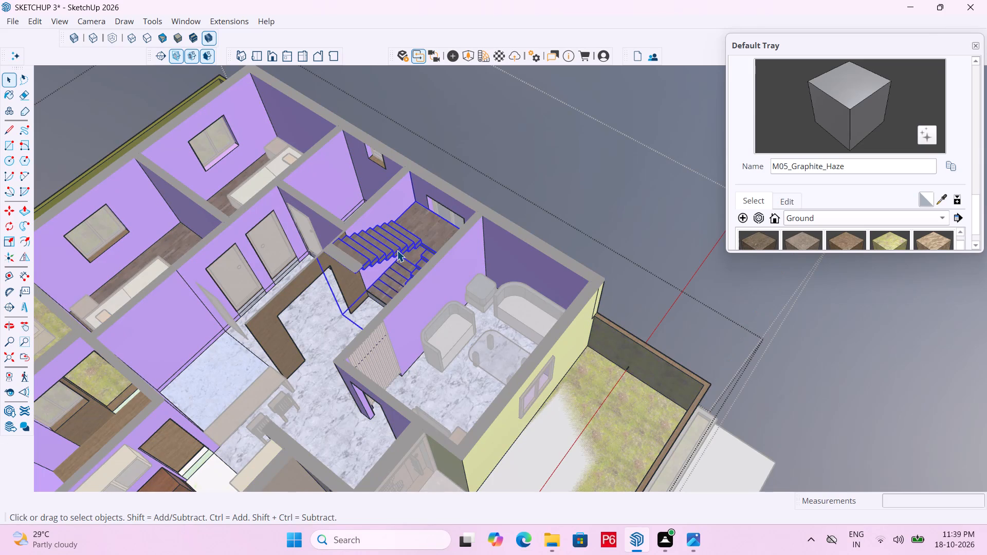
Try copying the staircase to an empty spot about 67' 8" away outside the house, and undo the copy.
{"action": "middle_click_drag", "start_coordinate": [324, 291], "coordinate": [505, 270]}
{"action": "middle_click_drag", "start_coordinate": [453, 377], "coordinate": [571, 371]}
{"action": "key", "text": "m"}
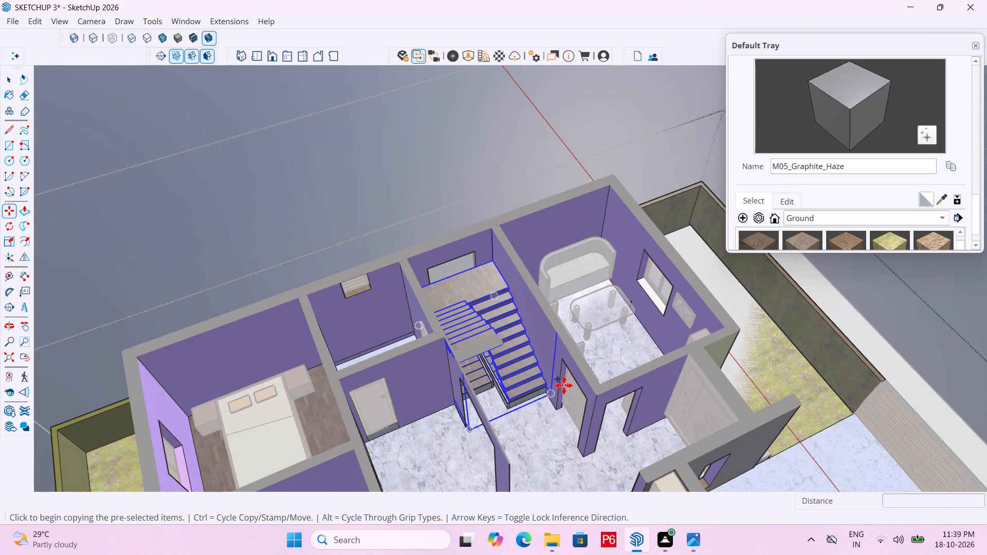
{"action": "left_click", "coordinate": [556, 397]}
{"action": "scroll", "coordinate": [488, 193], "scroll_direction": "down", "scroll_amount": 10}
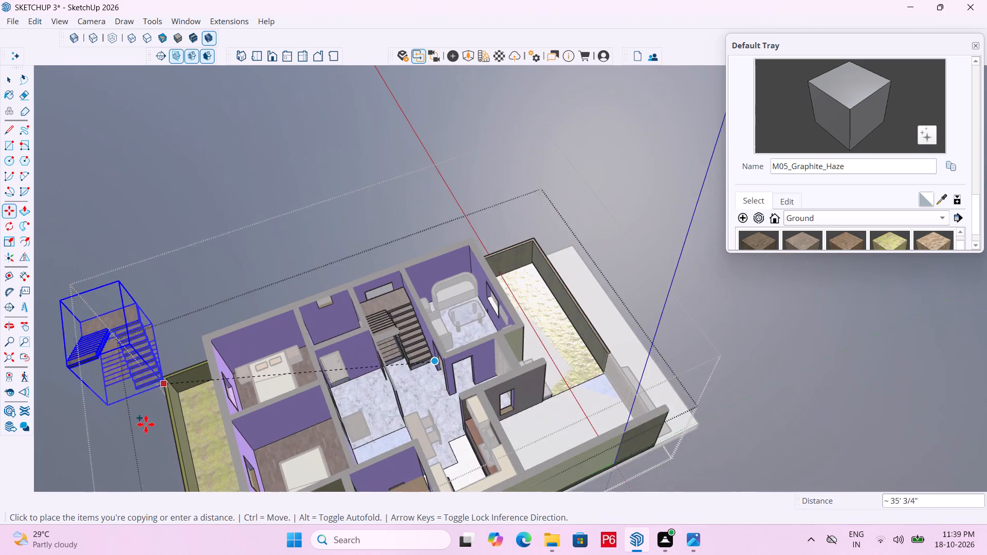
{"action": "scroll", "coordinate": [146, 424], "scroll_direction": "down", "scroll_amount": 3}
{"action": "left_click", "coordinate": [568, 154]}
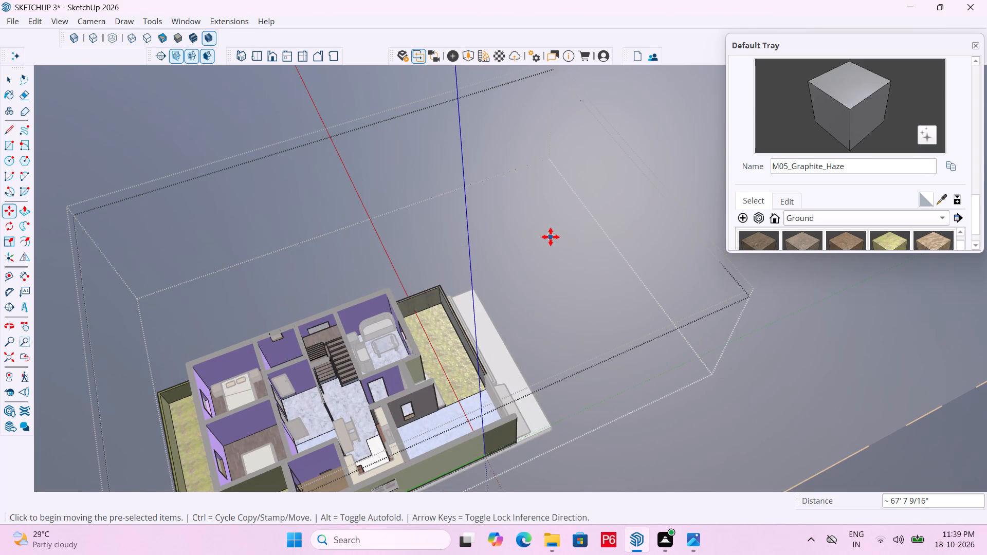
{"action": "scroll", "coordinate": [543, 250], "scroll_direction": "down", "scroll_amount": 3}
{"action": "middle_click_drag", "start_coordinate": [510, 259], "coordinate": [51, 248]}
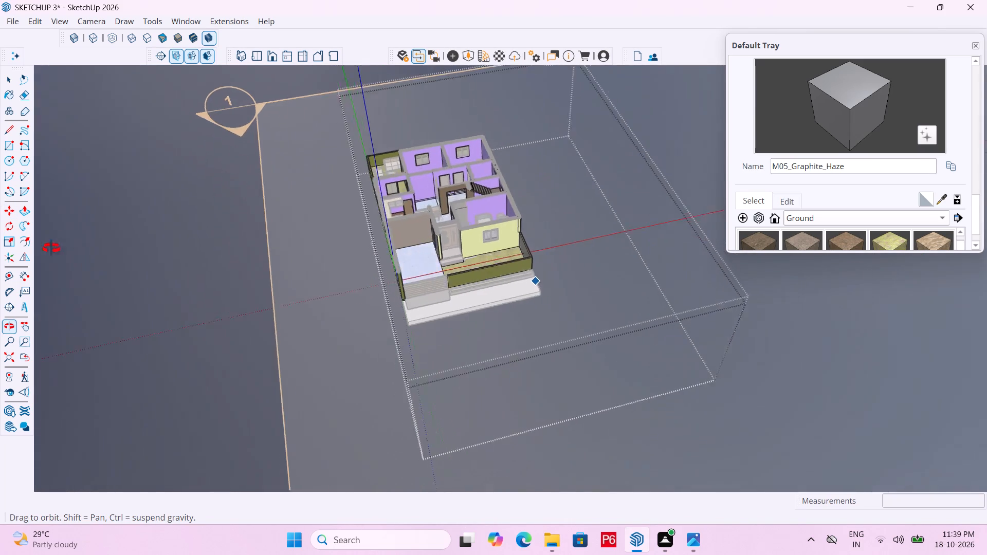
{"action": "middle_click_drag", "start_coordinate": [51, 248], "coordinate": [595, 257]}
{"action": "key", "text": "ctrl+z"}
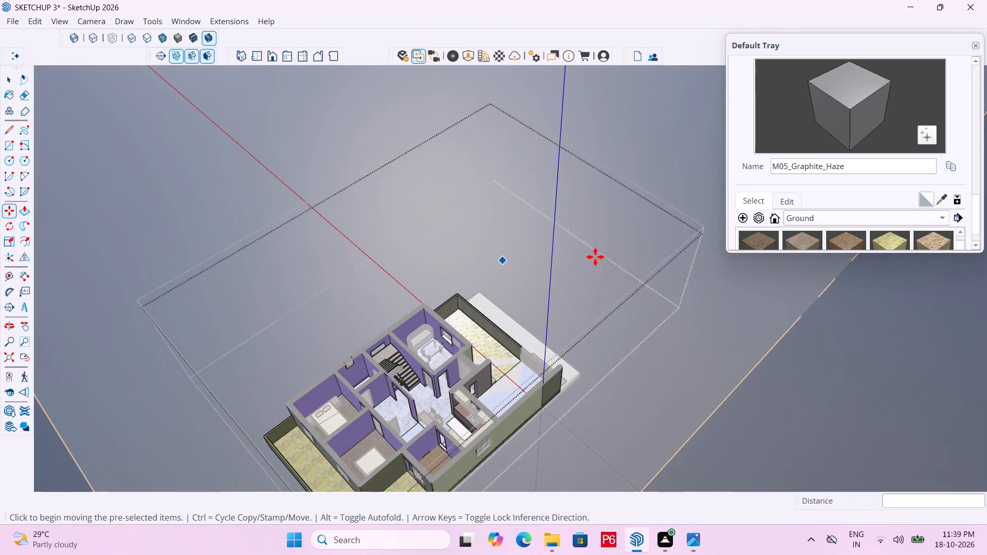
Copy the ground-floor staircase about 346' across onto the separate furnished floor plan.
{"action": "scroll", "coordinate": [401, 384], "scroll_direction": "up", "scroll_amount": 11}
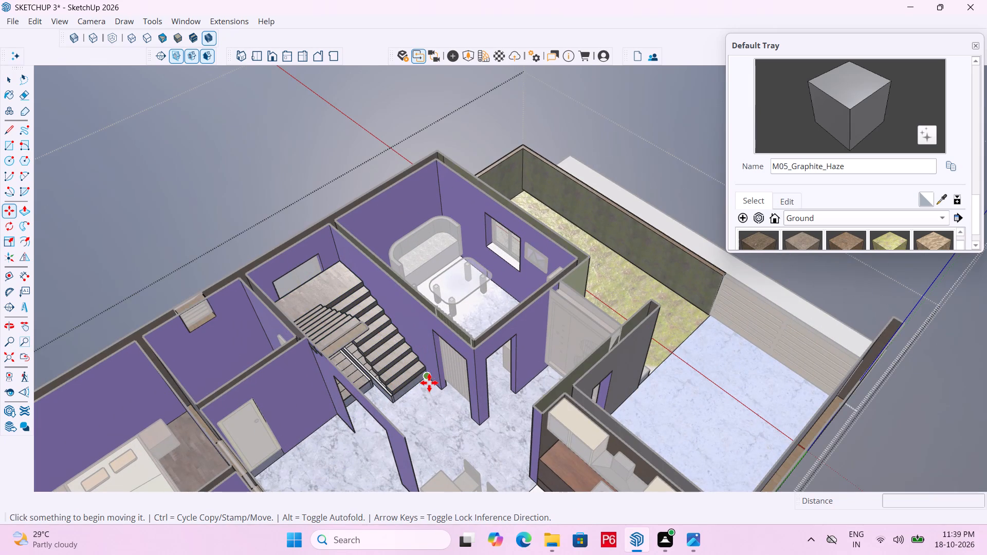
{"action": "left_click", "coordinate": [415, 382]}
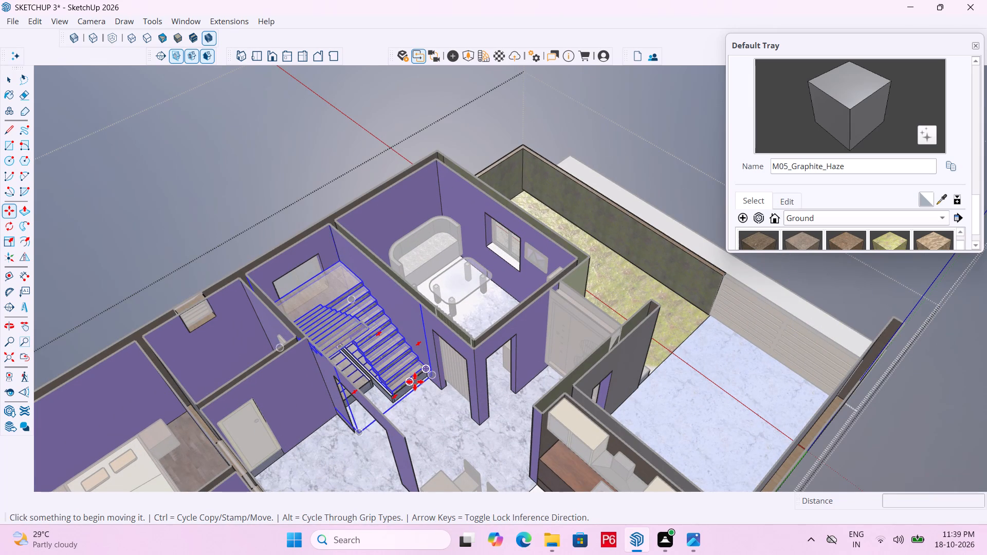
{"action": "scroll", "coordinate": [320, 281], "scroll_direction": "down", "scroll_amount": 12}
{"action": "scroll", "coordinate": [262, 332], "scroll_direction": "down", "scroll_amount": 7}
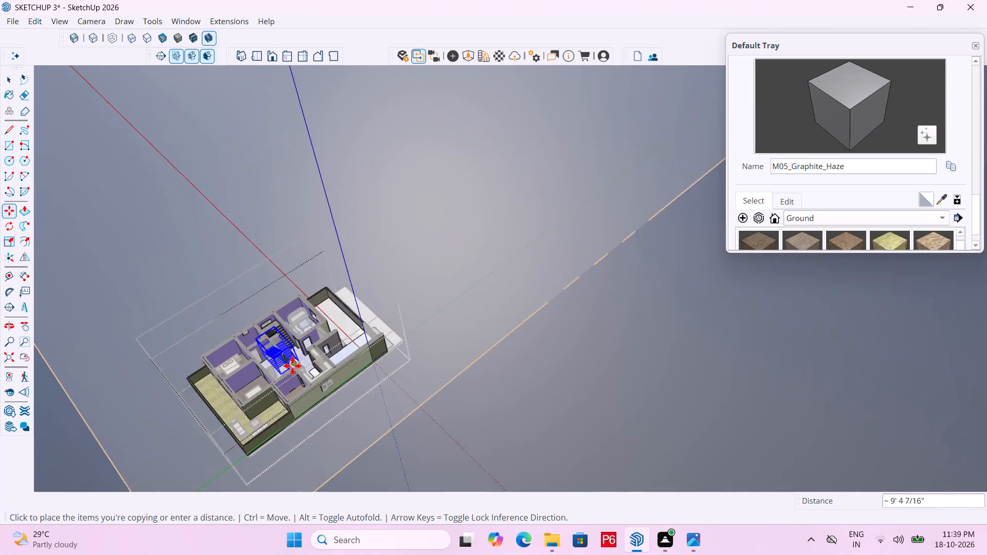
{"action": "scroll", "coordinate": [388, 294], "scroll_direction": "down", "scroll_amount": 6}
{"action": "scroll", "coordinate": [450, 208], "scroll_direction": "down", "scroll_amount": 6}
{"action": "middle_click_drag", "start_coordinate": [480, 201], "coordinate": [307, 185]}
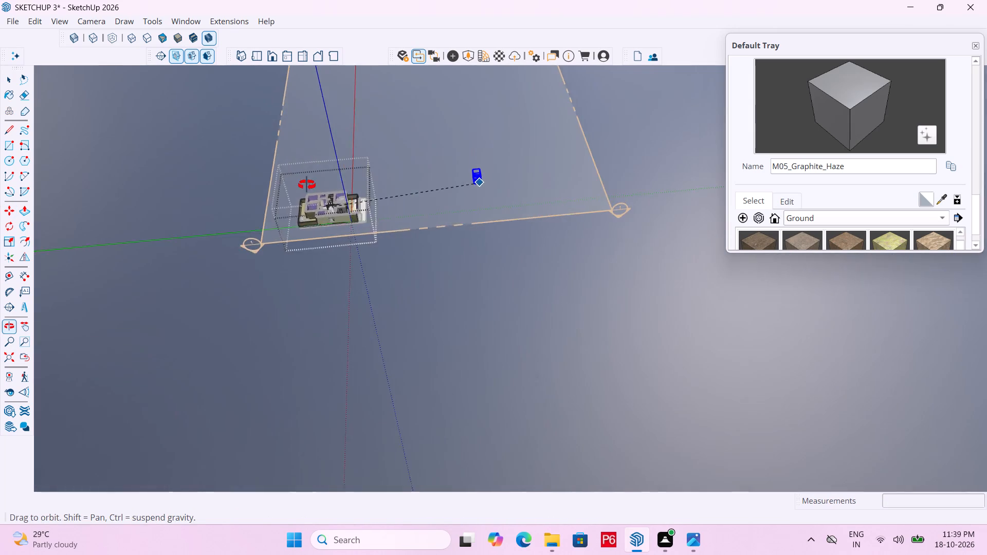
{"action": "middle_click_drag", "start_coordinate": [307, 185], "coordinate": [362, 169]}
{"action": "scroll", "coordinate": [482, 270], "scroll_direction": "down", "scroll_amount": 4}
{"action": "scroll", "coordinate": [464, 129], "scroll_direction": "up", "scroll_amount": 16}
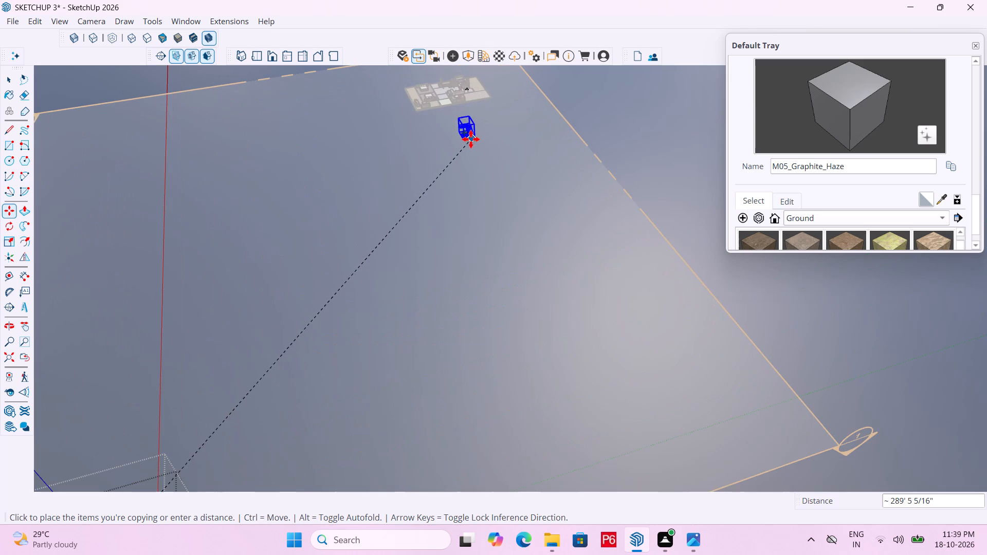
{"action": "left_click", "coordinate": [445, 102]}
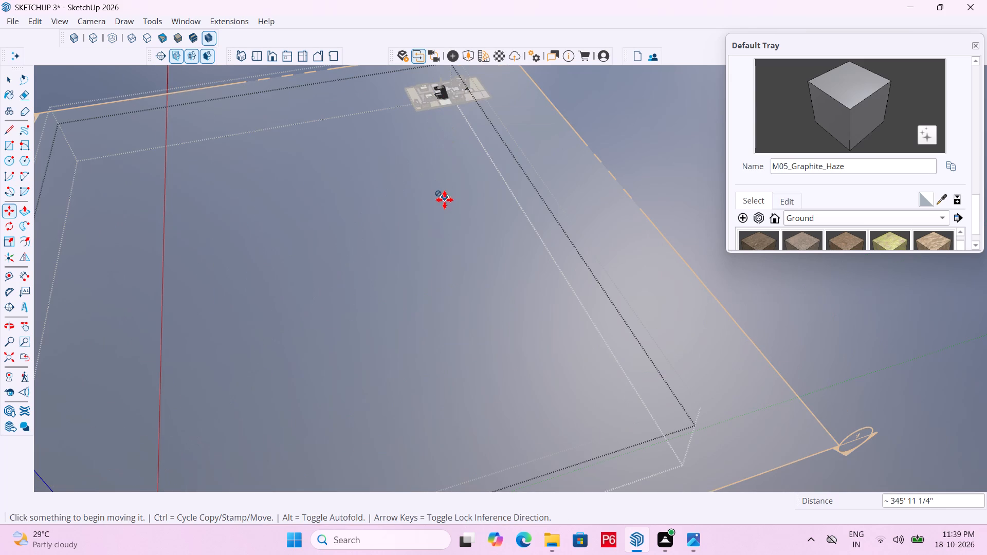
Close the nested group inside the house that was opened to reach the staircase.
{"action": "key", "text": "space"}
{"action": "scroll", "coordinate": [507, 190], "scroll_direction": "down", "scroll_amount": 6}
{"action": "middle_click_drag", "start_coordinate": [405, 382], "coordinate": [320, 365]}
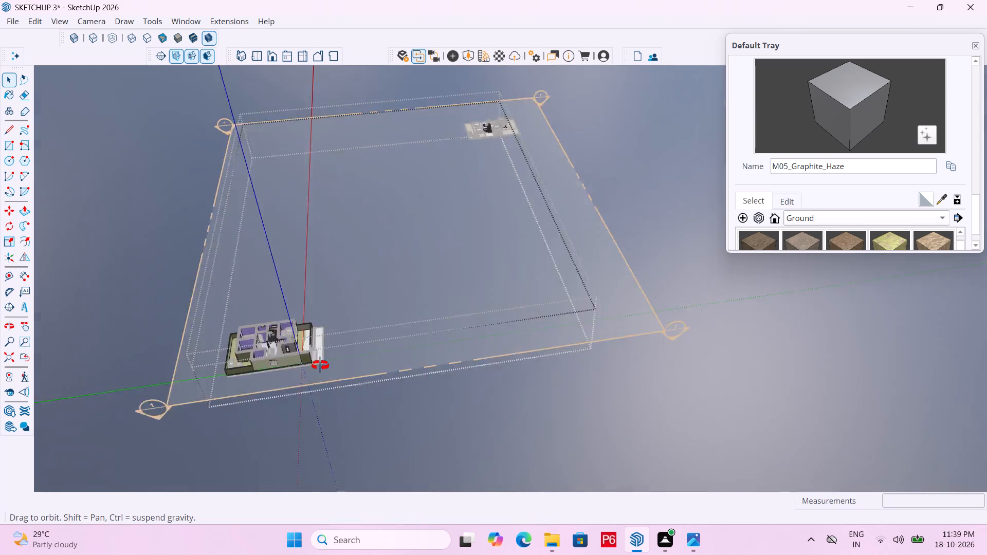
{"action": "middle_click_drag", "start_coordinate": [320, 365], "coordinate": [197, 336]}
{"action": "scroll", "coordinate": [215, 229], "scroll_direction": "up", "scroll_amount": 6}
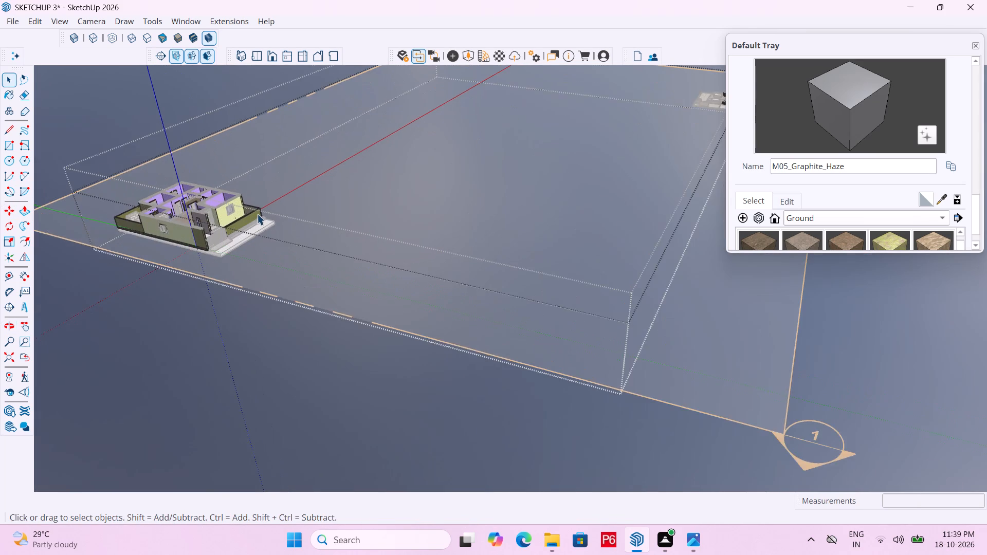
{"action": "scroll", "coordinate": [257, 214], "scroll_direction": "up", "scroll_amount": 3}
{"action": "middle_click_drag", "start_coordinate": [246, 213], "coordinate": [166, 295]}
{"action": "scroll", "coordinate": [470, 247], "scroll_direction": "down", "scroll_amount": 5}
{"action": "scroll", "coordinate": [230, 227], "scroll_direction": "up", "scroll_amount": 6}
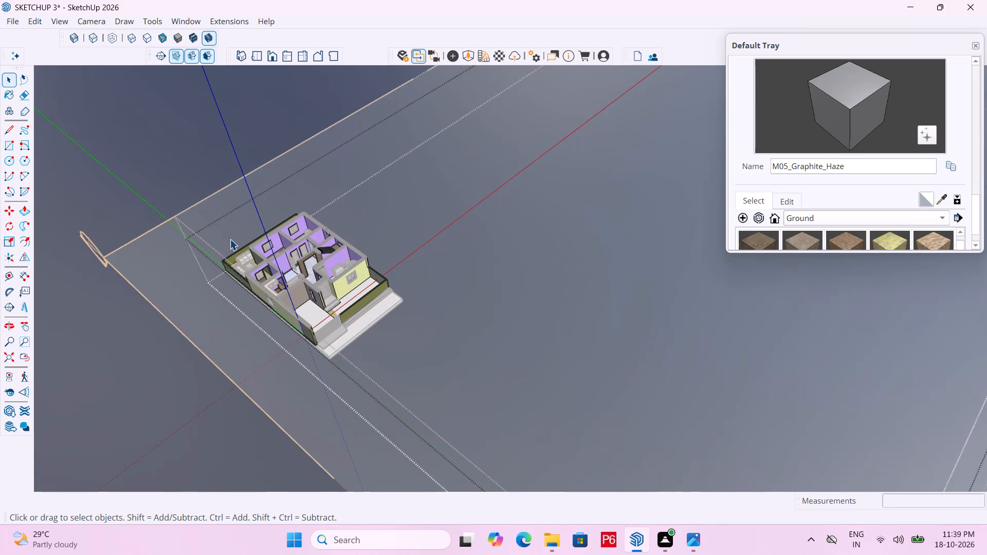
{"action": "left_click", "coordinate": [107, 263]}
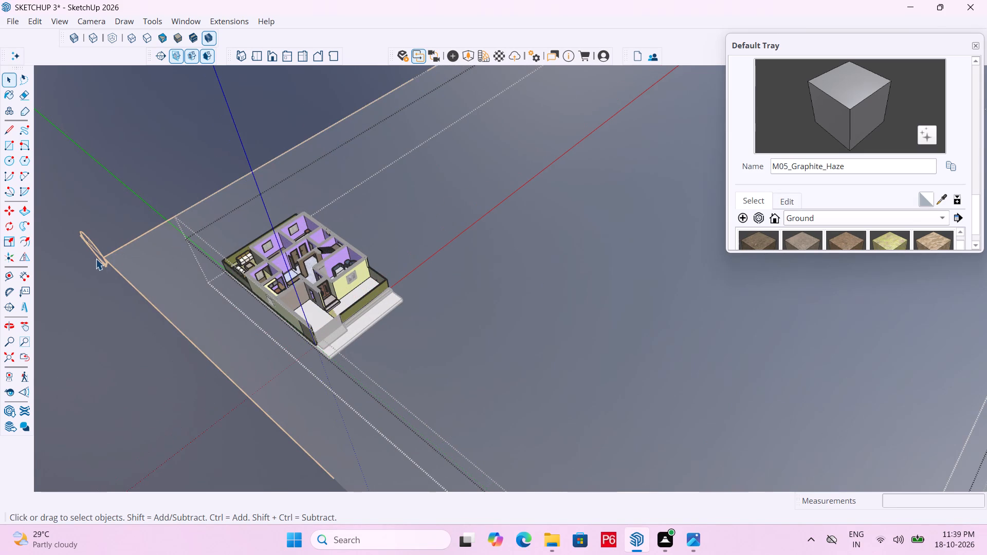
{"action": "left_click", "coordinate": [95, 257]}
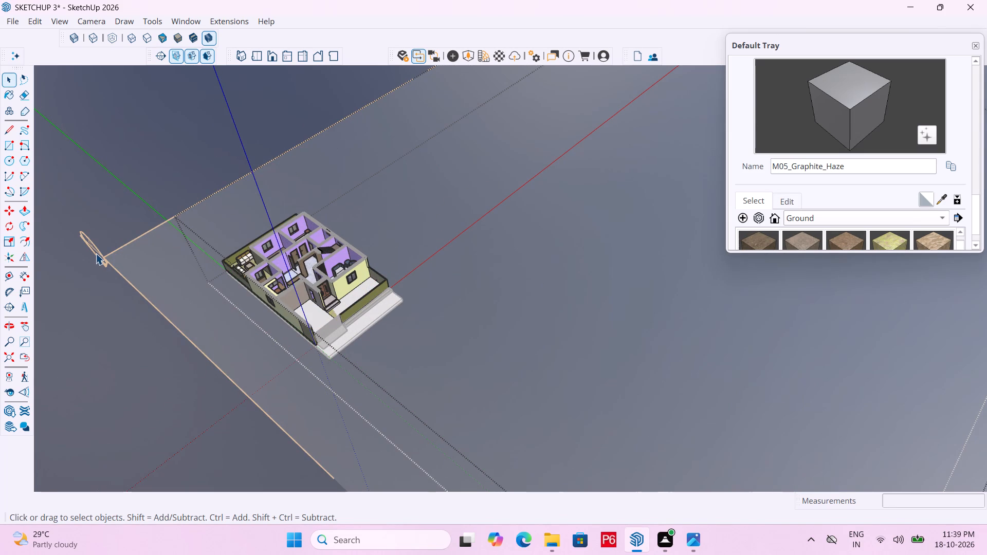
{"action": "key", "text": "m"}
{"action": "middle_click_drag", "start_coordinate": [372, 256], "coordinate": [339, 269]}
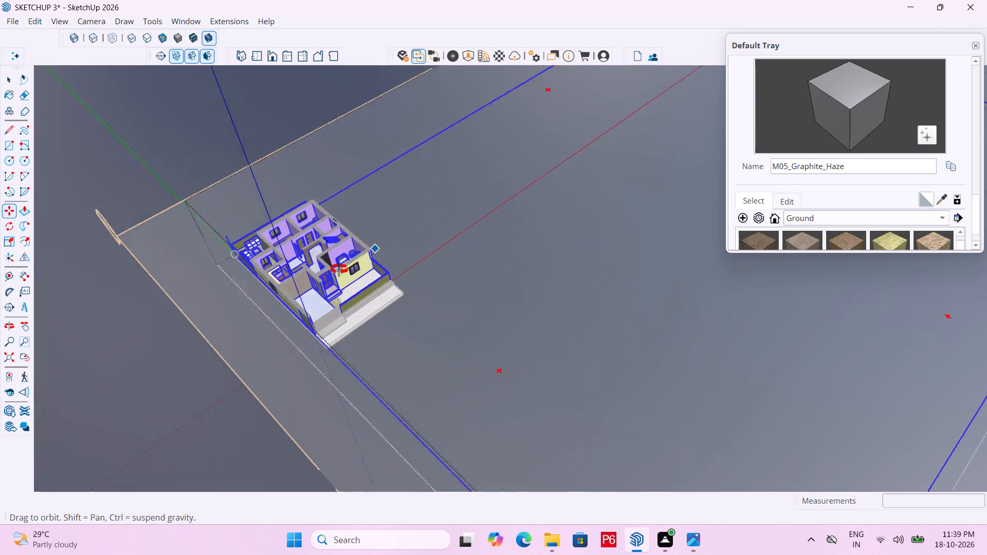
{"action": "middle_click_drag", "start_coordinate": [339, 269], "coordinate": [273, 324]}
Leave the house group and move the section plane up about 480' 9", well clear of the two-storey house.
{"action": "left_click", "coordinate": [259, 60]}
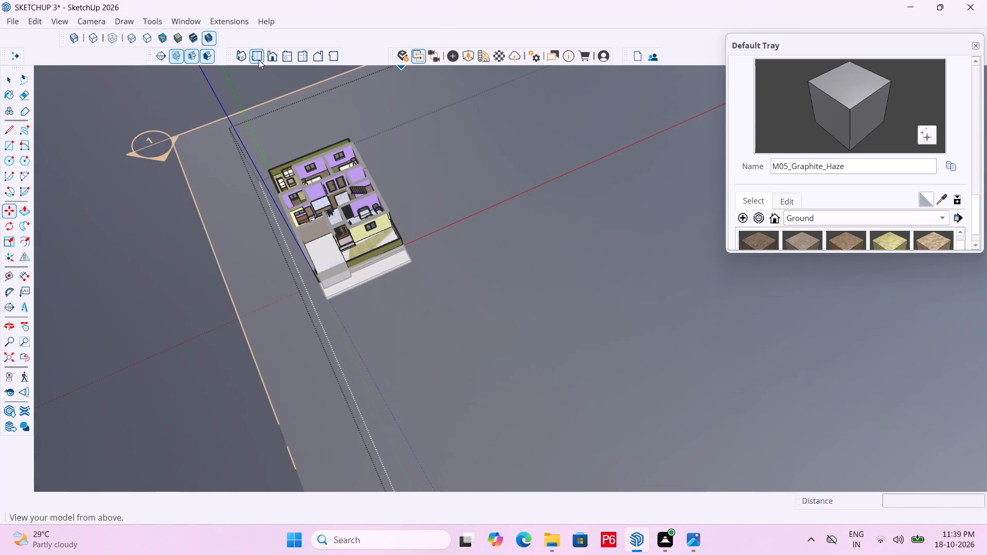
{"action": "scroll", "coordinate": [523, 291], "scroll_direction": "up", "scroll_amount": 5}
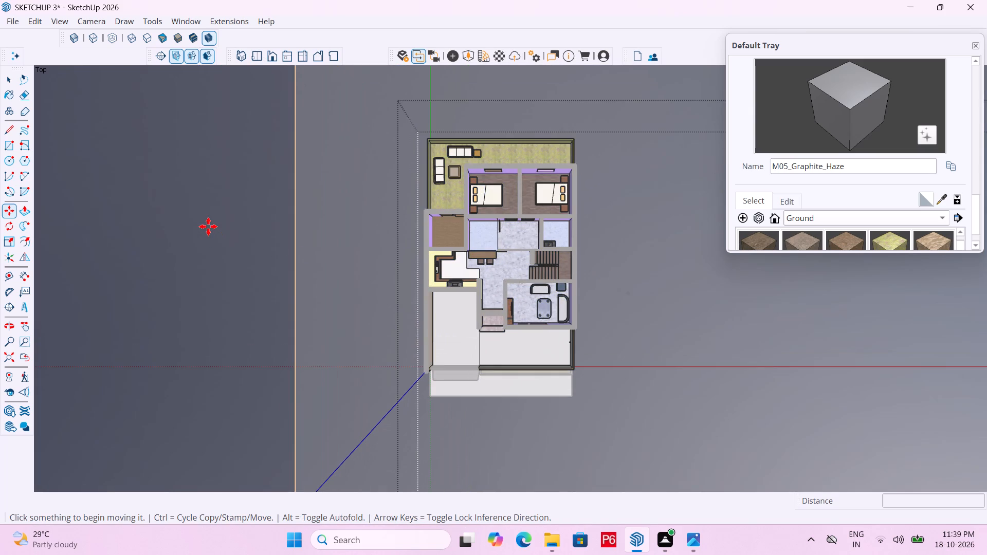
{"action": "scroll", "coordinate": [620, 253], "scroll_direction": "up", "scroll_amount": 5}
{"action": "scroll", "coordinate": [620, 252], "scroll_direction": "down", "scroll_amount": 4}
{"action": "key", "text": "space"}
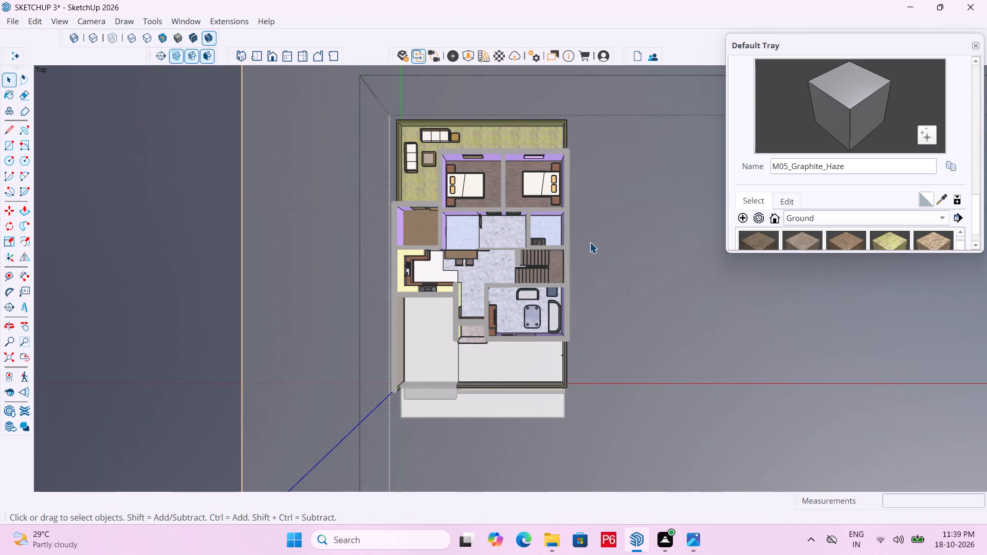
{"action": "scroll", "coordinate": [336, 221], "scroll_direction": "down", "scroll_amount": 6}
{"action": "scroll", "coordinate": [212, 214], "scroll_direction": "down", "scroll_amount": 12}
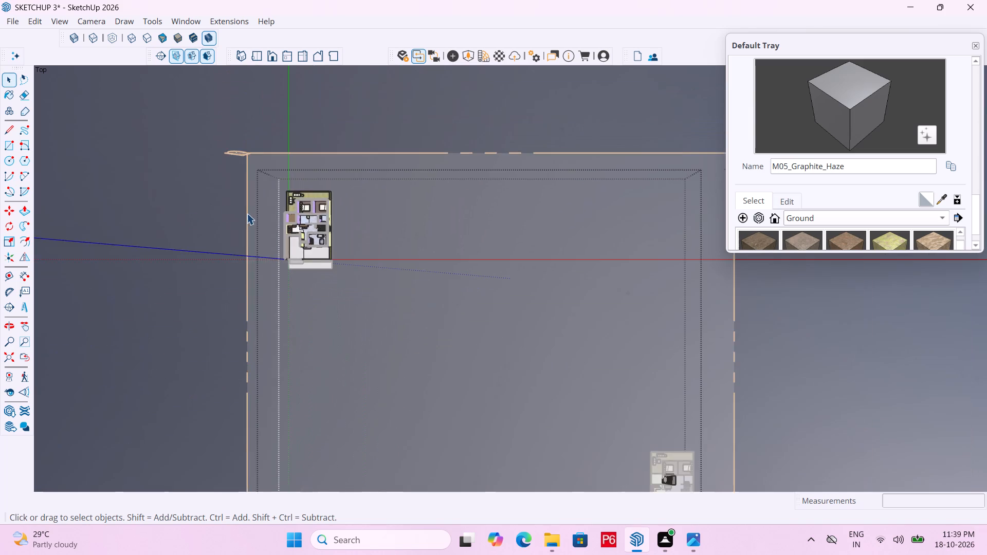
{"action": "scroll", "coordinate": [243, 213], "scroll_direction": "down", "scroll_amount": 7}
{"action": "scroll", "coordinate": [505, 370], "scroll_direction": "up", "scroll_amount": 1}
{"action": "middle_click_drag", "start_coordinate": [506, 371], "coordinate": [546, 252]}
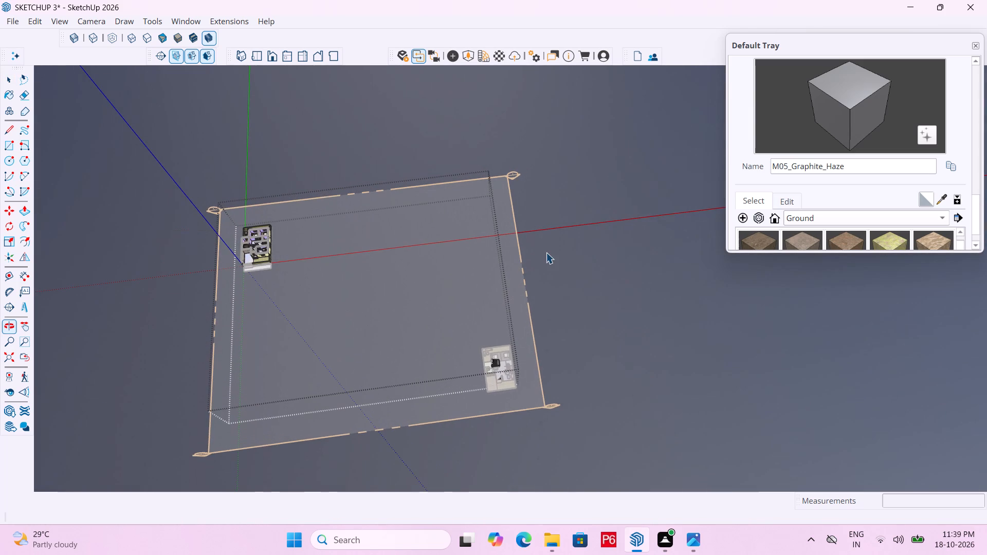
{"action": "left_click", "coordinate": [550, 405]}
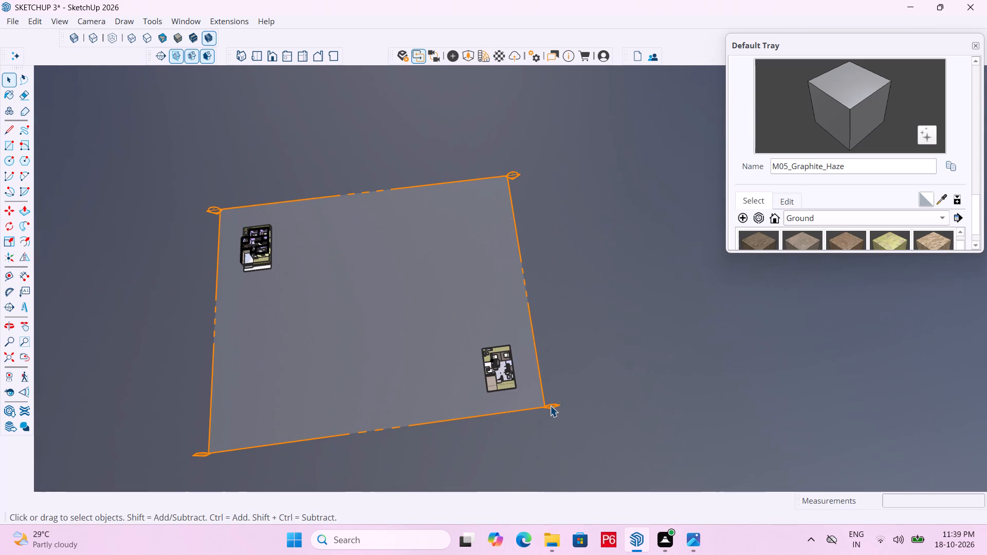
{"action": "key", "text": "m"}
{"action": "left_click", "coordinate": [550, 405]}
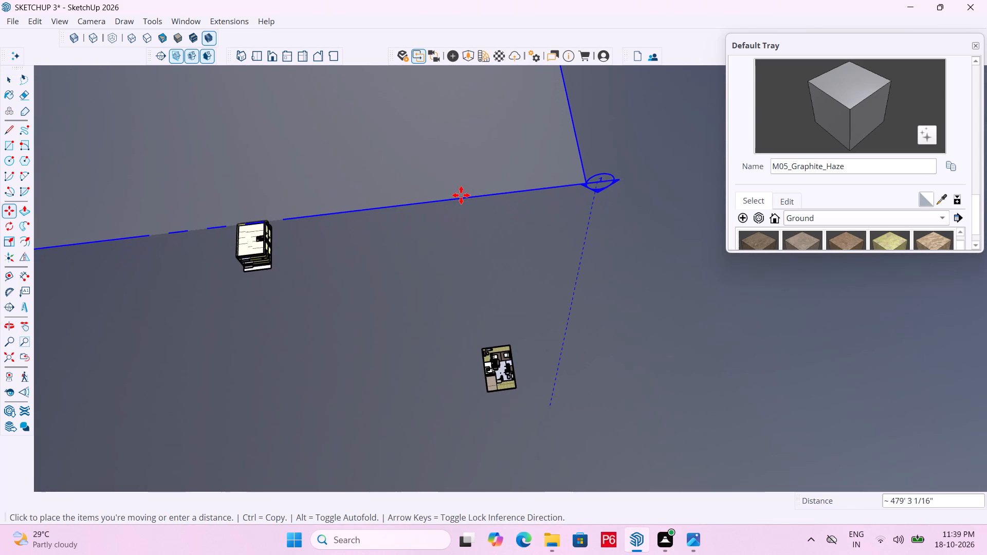
{"action": "left_click", "coordinate": [461, 195]}
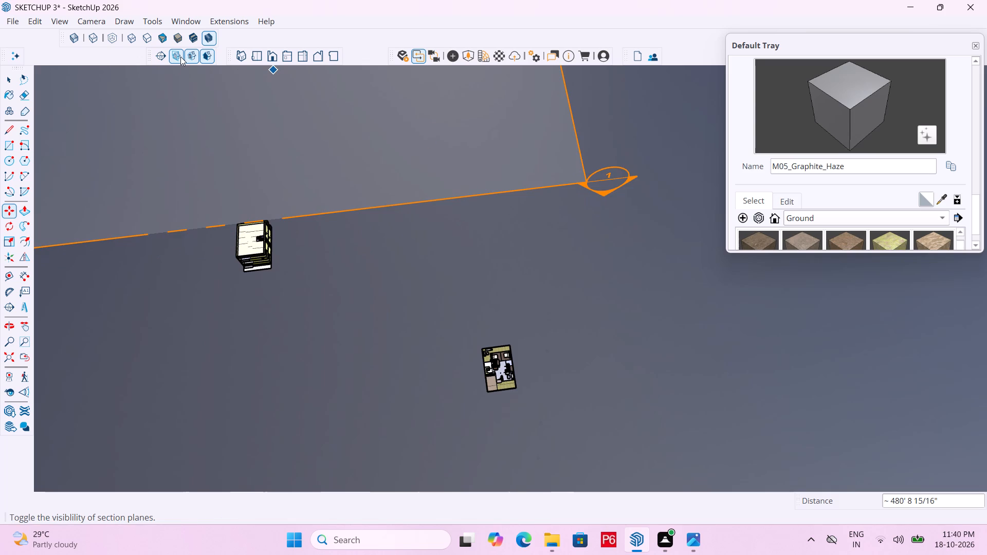
Turn off the display of section planes, section cuts and section fills.
{"action": "left_click", "coordinate": [180, 57]}
{"action": "left_click", "coordinate": [190, 57]}
{"action": "left_click", "coordinate": [207, 57]}
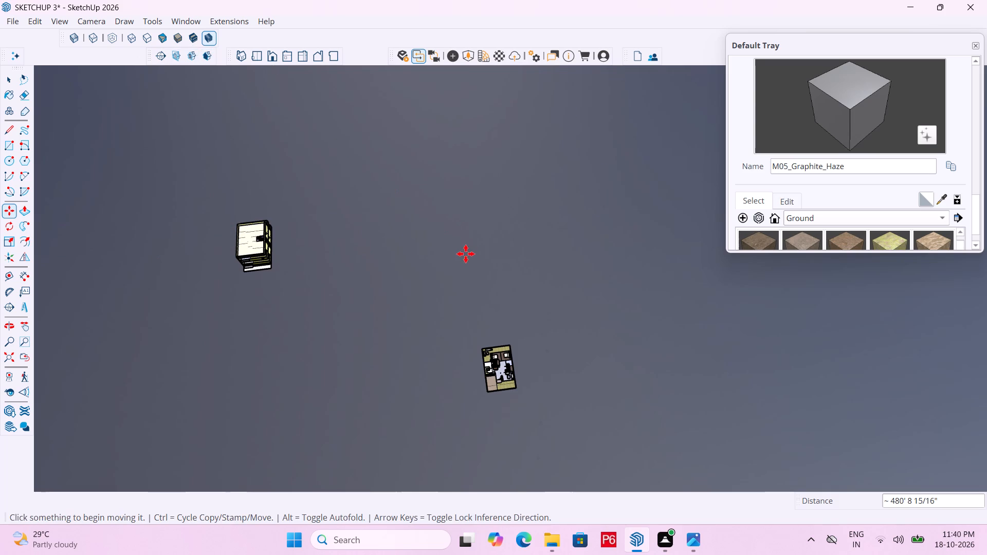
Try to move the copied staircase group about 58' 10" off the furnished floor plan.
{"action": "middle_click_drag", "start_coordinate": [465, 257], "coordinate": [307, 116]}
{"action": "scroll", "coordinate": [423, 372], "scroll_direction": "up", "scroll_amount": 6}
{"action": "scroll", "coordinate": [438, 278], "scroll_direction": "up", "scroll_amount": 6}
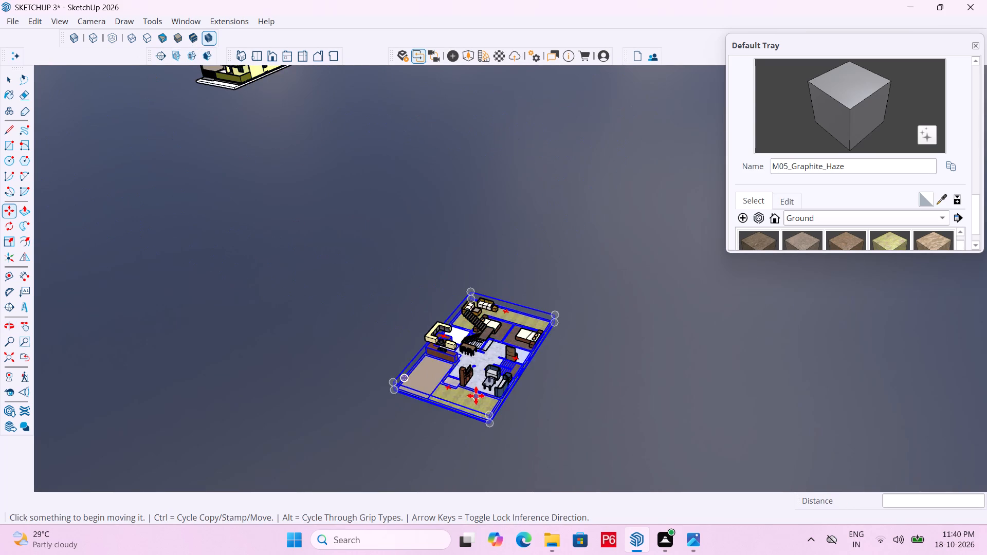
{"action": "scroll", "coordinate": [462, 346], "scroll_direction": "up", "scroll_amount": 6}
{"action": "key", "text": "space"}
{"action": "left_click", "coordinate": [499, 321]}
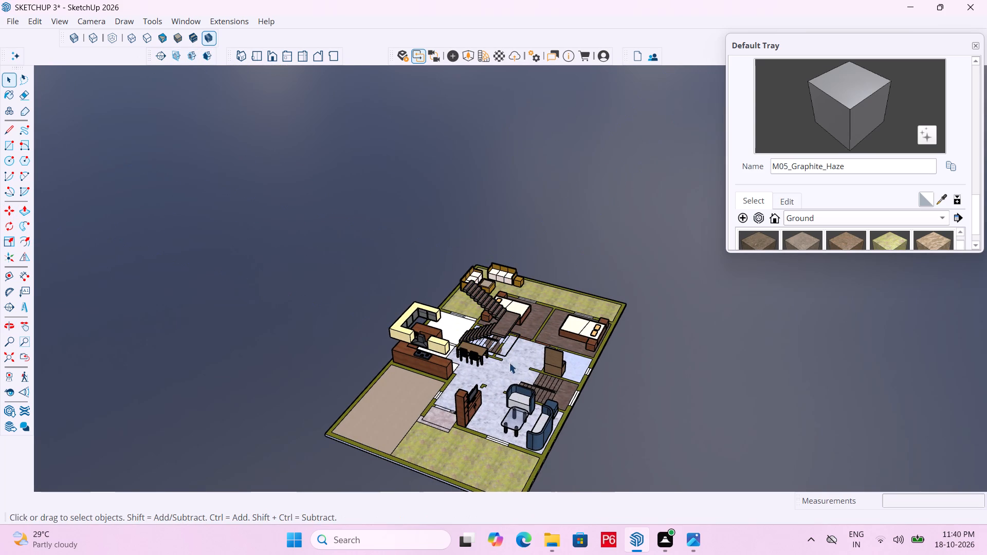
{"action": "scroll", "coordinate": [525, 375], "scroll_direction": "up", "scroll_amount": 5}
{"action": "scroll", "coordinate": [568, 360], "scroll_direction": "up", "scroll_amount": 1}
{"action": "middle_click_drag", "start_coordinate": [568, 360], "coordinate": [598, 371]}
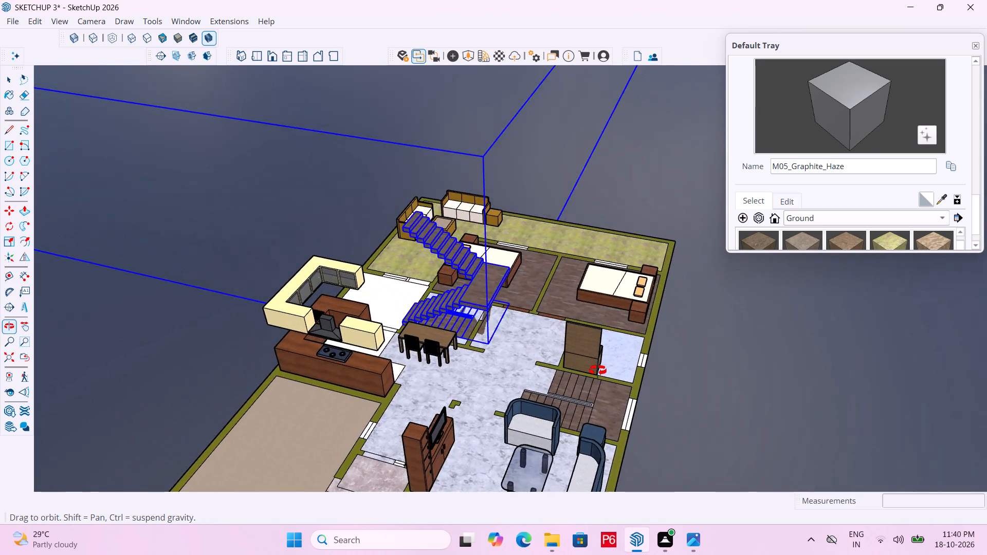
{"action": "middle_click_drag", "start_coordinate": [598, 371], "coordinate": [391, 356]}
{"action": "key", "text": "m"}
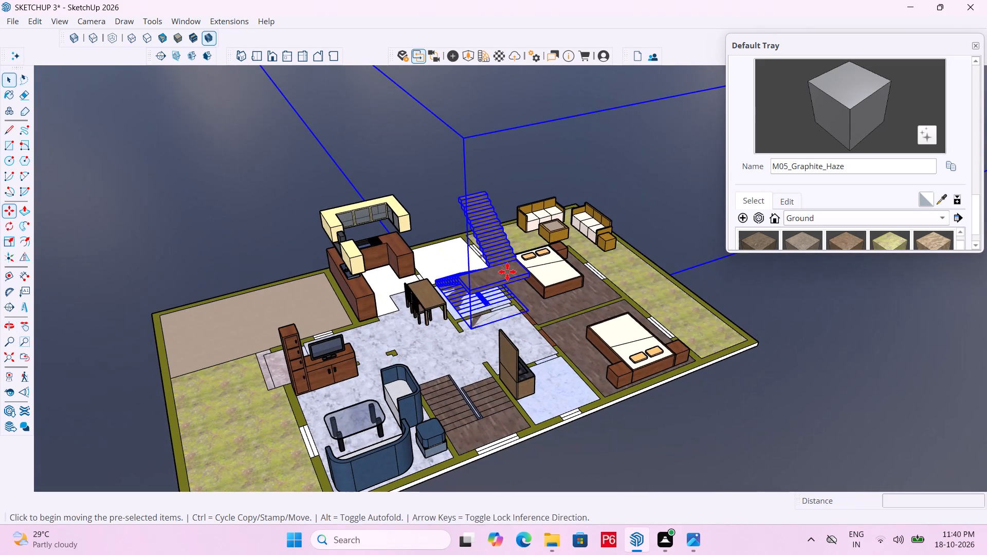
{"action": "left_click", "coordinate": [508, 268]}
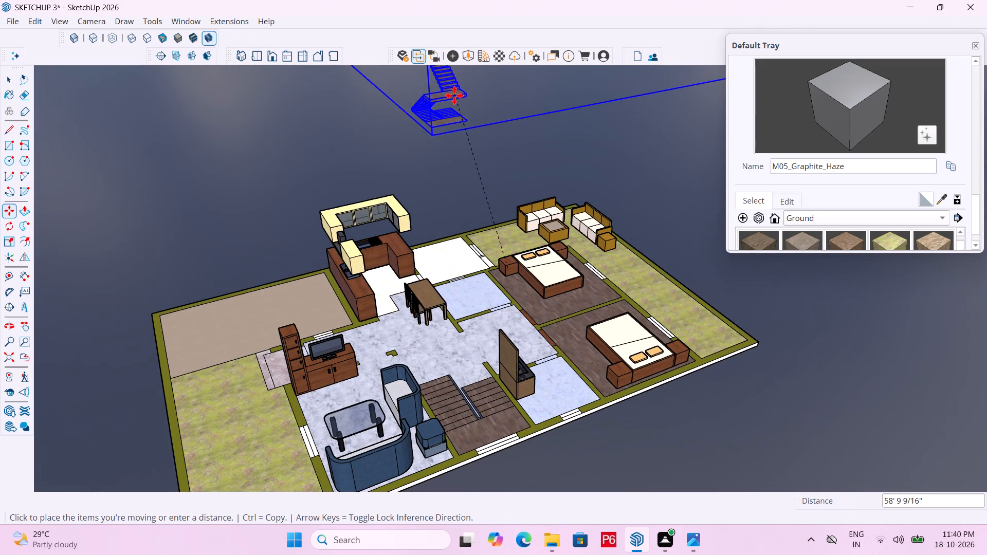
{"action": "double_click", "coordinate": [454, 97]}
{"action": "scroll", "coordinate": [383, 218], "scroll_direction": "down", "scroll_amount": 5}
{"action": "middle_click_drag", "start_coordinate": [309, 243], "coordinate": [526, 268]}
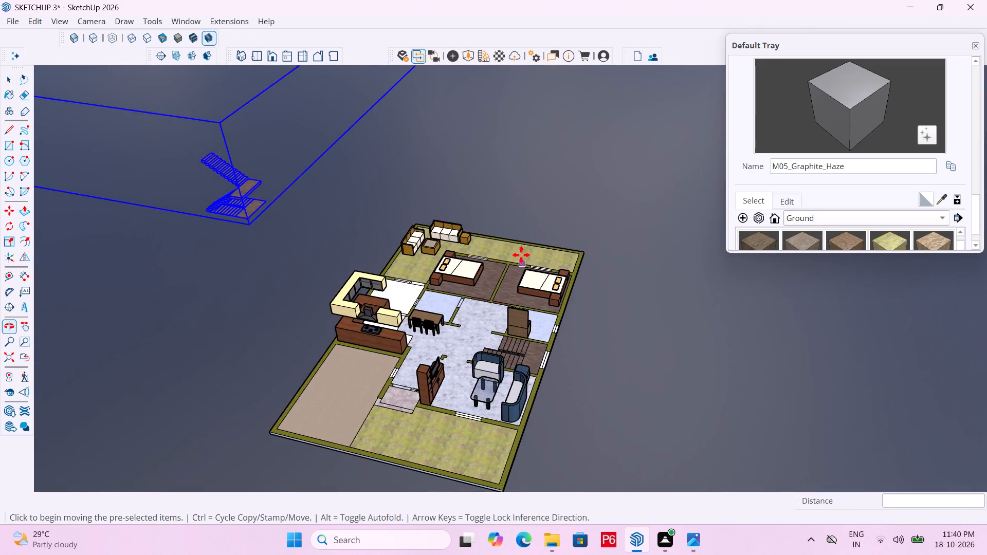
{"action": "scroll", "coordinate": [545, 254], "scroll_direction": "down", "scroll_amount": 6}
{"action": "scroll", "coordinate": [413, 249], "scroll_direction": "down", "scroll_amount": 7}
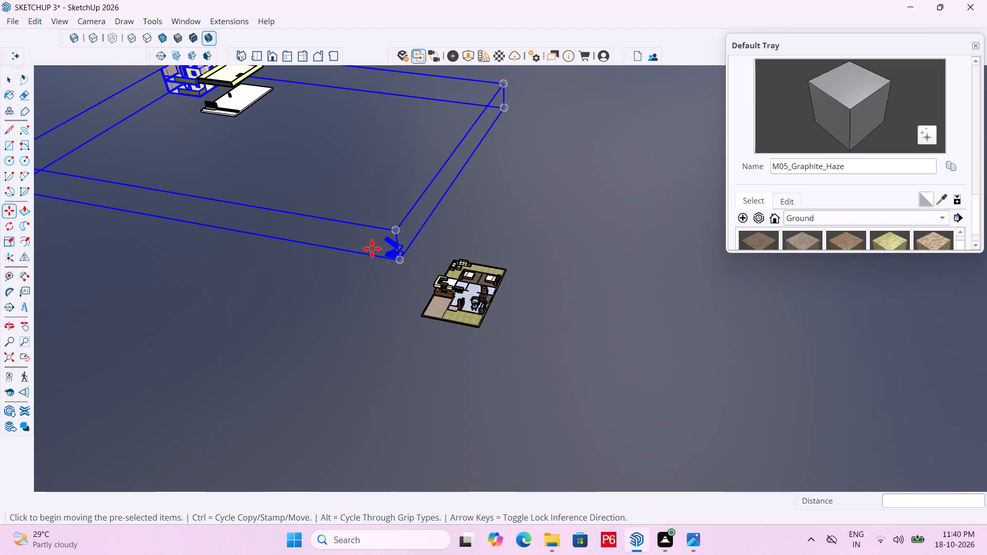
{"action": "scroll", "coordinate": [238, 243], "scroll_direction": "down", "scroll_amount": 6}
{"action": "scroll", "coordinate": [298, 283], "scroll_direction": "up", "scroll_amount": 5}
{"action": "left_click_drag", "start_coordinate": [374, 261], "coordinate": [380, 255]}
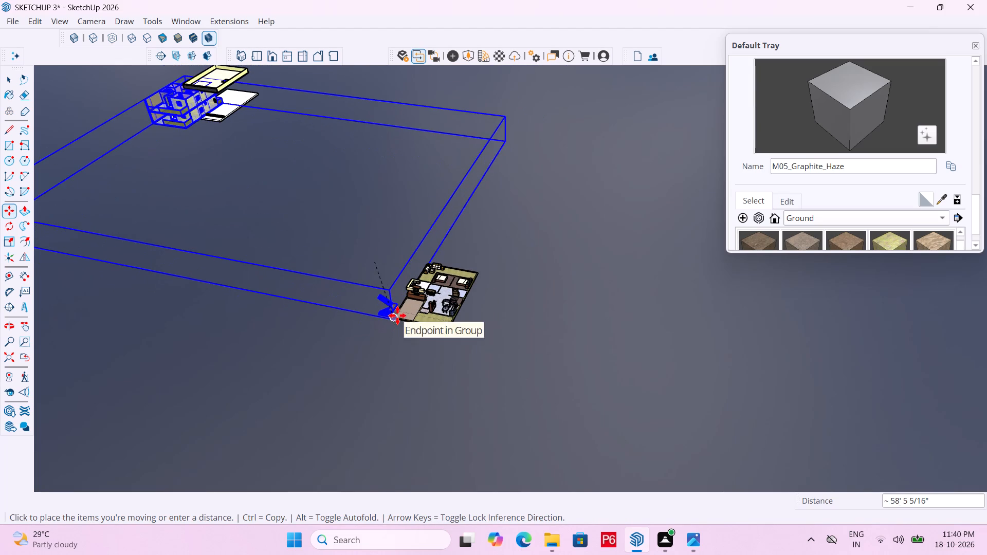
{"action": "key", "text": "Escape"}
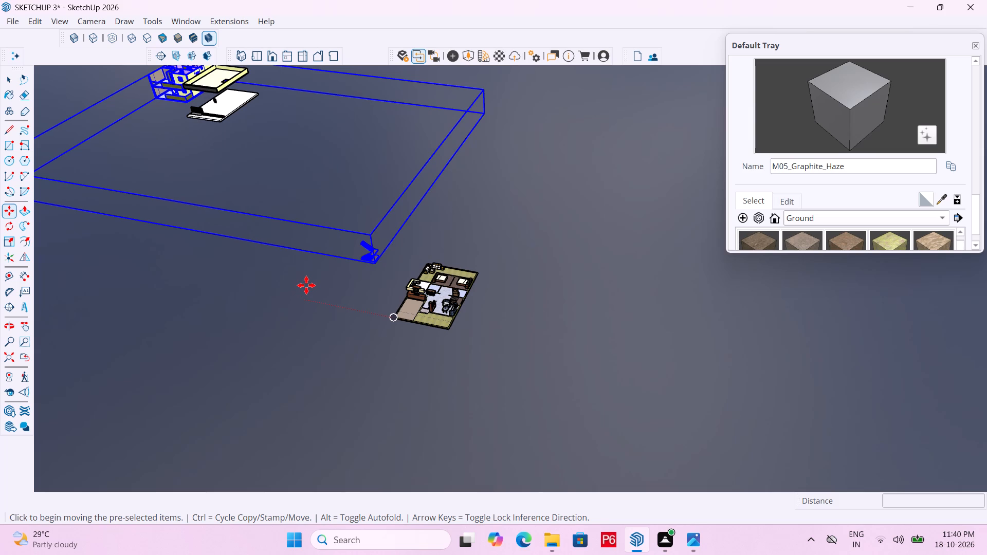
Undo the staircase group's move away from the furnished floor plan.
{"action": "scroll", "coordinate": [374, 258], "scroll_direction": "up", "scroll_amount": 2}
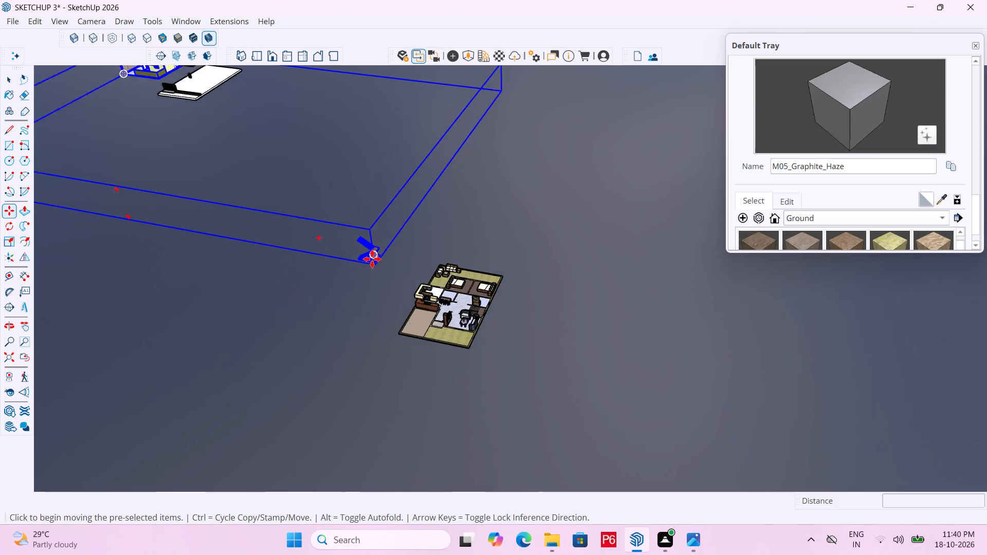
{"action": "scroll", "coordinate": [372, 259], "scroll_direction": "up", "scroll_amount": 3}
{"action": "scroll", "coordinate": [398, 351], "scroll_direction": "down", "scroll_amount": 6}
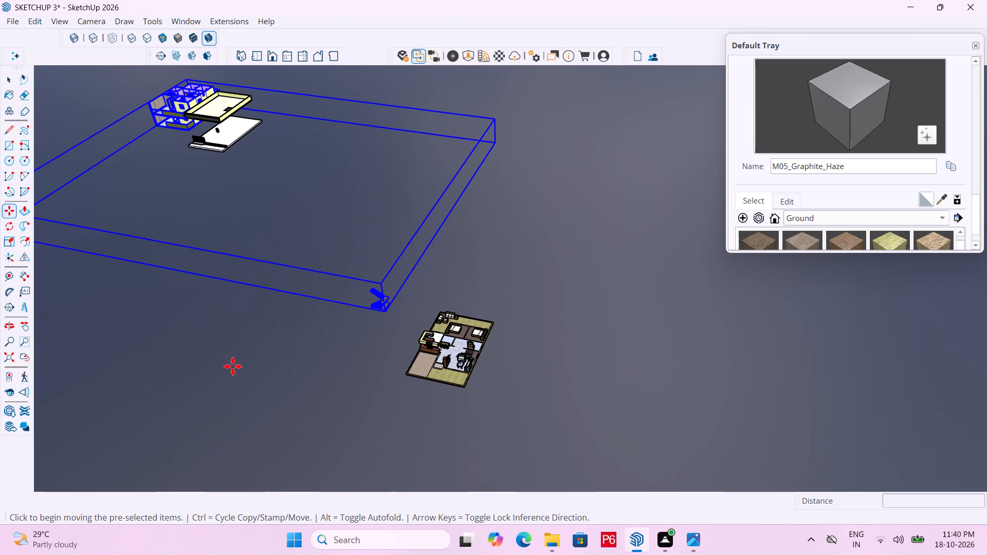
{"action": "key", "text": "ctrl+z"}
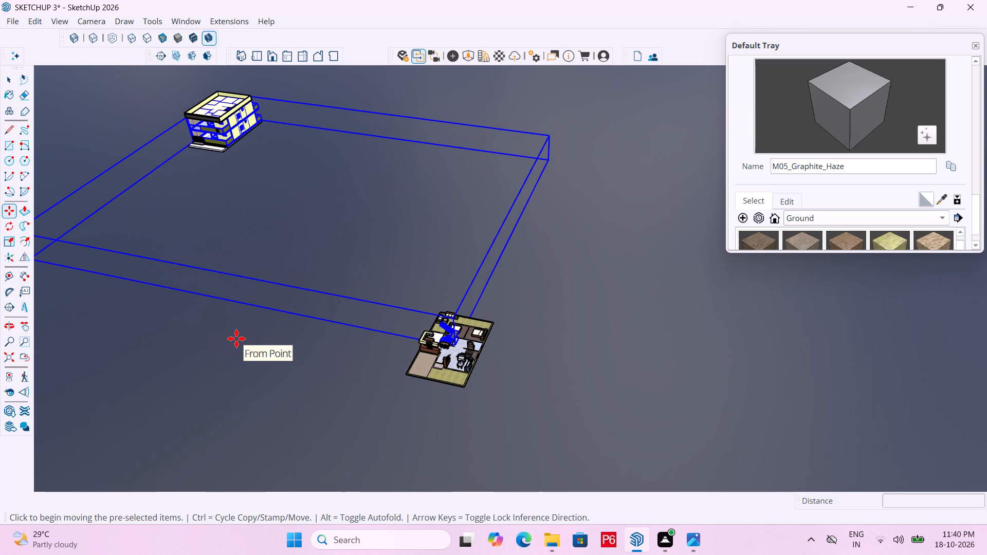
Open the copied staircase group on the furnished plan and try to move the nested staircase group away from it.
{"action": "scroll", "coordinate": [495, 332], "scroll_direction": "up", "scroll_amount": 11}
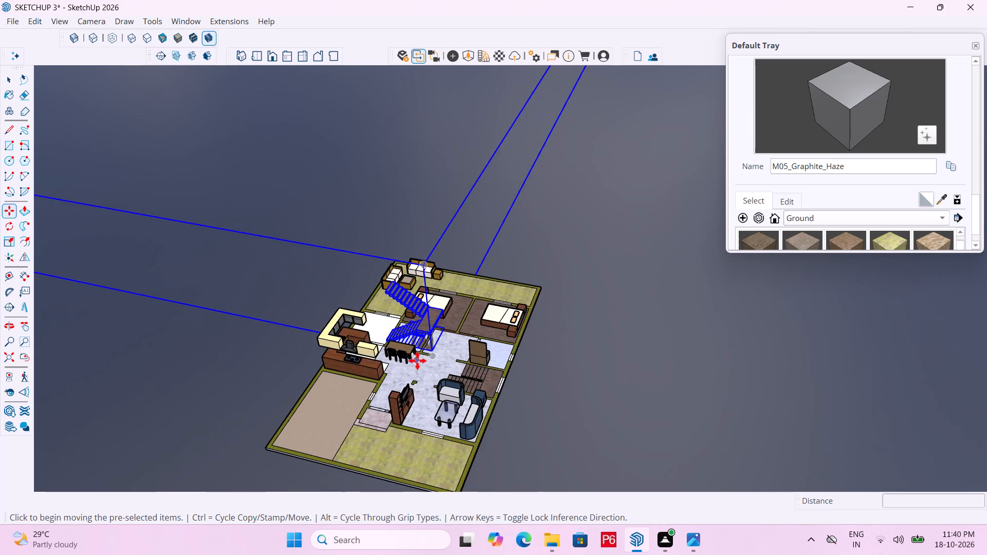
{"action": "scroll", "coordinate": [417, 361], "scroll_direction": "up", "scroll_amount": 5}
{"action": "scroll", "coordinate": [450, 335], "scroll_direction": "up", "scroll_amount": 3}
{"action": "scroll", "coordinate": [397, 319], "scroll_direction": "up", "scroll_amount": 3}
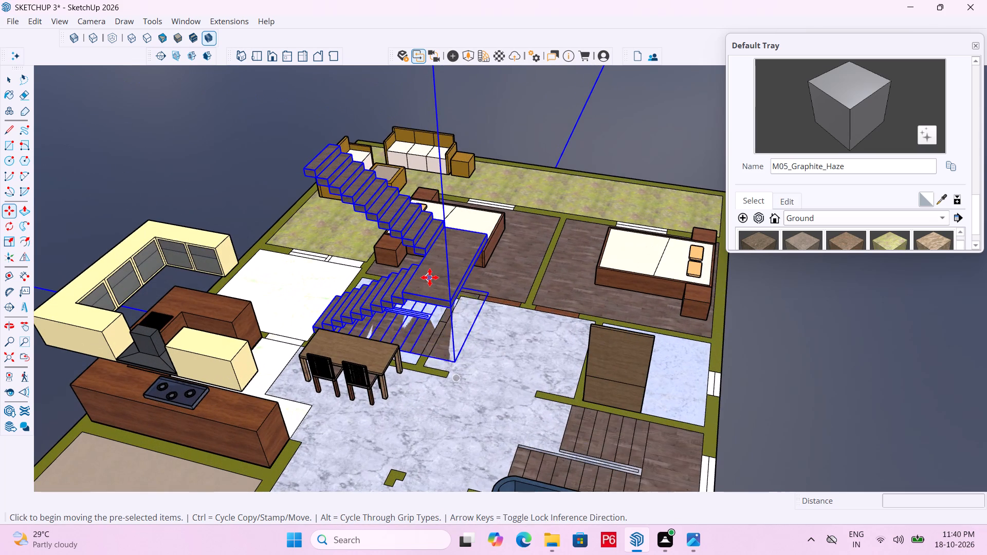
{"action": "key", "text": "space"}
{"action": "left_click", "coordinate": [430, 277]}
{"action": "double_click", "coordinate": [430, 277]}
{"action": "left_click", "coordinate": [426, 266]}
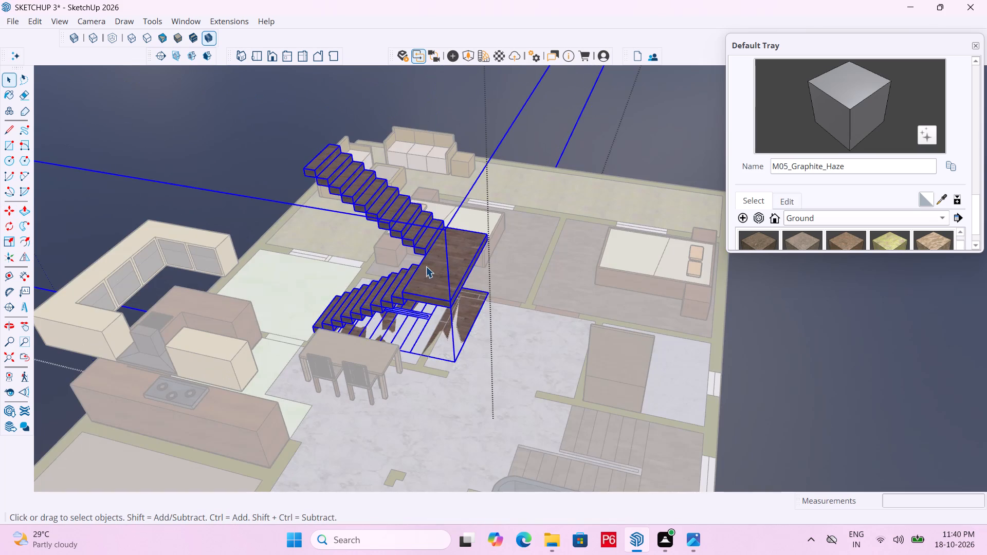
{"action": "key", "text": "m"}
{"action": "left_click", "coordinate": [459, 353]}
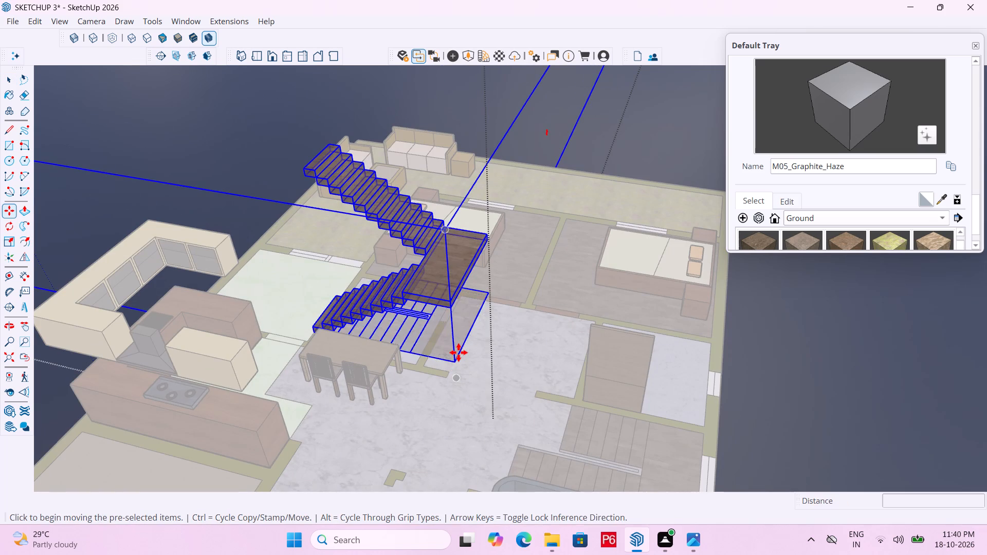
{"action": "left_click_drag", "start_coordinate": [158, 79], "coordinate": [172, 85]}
Examine the moved nested staircase group in relation to the two-storey house and the furnished floor plan.
{"action": "scroll", "coordinate": [260, 168], "scroll_direction": "down", "scroll_amount": 6}
{"action": "scroll", "coordinate": [318, 246], "scroll_direction": "down", "scroll_amount": 8}
{"action": "scroll", "coordinate": [359, 343], "scroll_direction": "down", "scroll_amount": 7}
{"action": "scroll", "coordinate": [314, 328], "scroll_direction": "down", "scroll_amount": 7}
{"action": "middle_click_drag", "start_coordinate": [266, 327], "coordinate": [327, 281]}
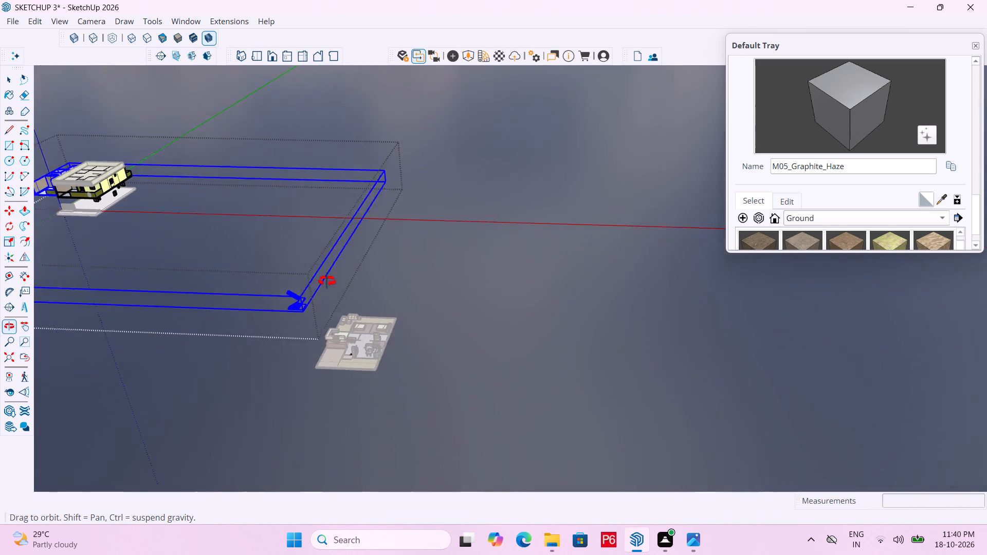
{"action": "middle_click_drag", "start_coordinate": [327, 281], "coordinate": [351, 290]}
{"action": "scroll", "coordinate": [230, 382], "scroll_direction": "up", "scroll_amount": 5}
{"action": "scroll", "coordinate": [303, 318], "scroll_direction": "up", "scroll_amount": 6}
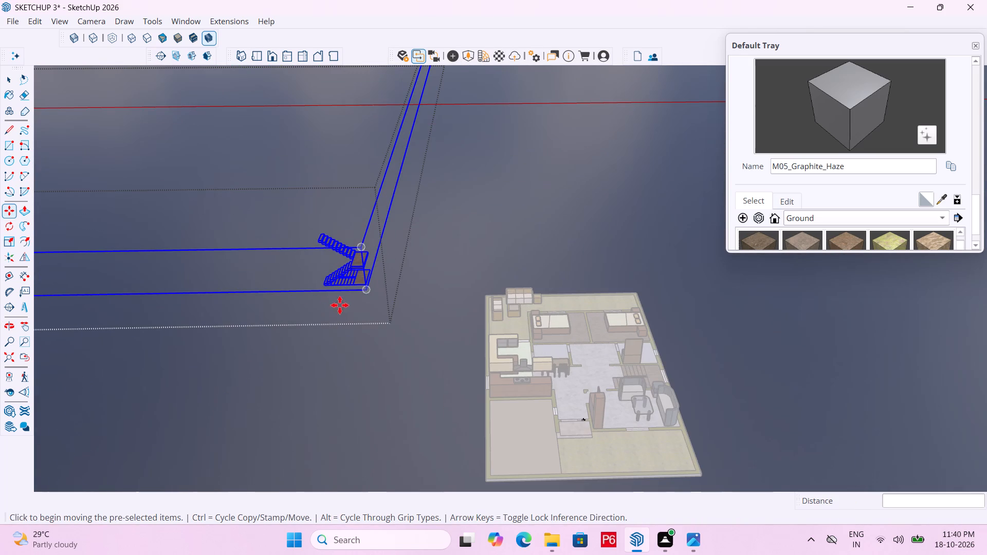
{"action": "scroll", "coordinate": [363, 289], "scroll_direction": "up", "scroll_amount": 5}
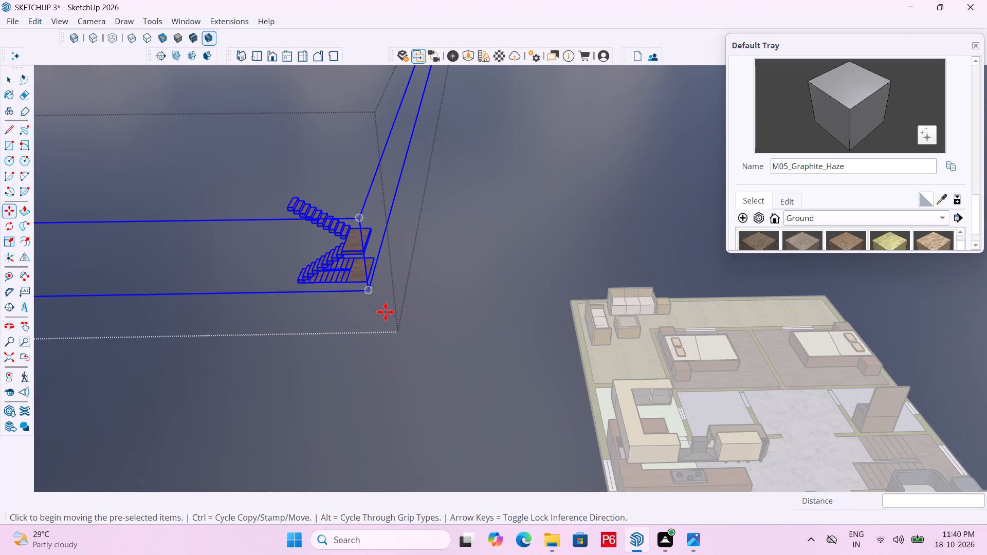
{"action": "scroll", "coordinate": [411, 324], "scroll_direction": "down", "scroll_amount": 11}
{"action": "middle_click_drag", "start_coordinate": [455, 376], "coordinate": [321, 410]}
{"action": "scroll", "coordinate": [452, 377], "scroll_direction": "down", "scroll_amount": 1}
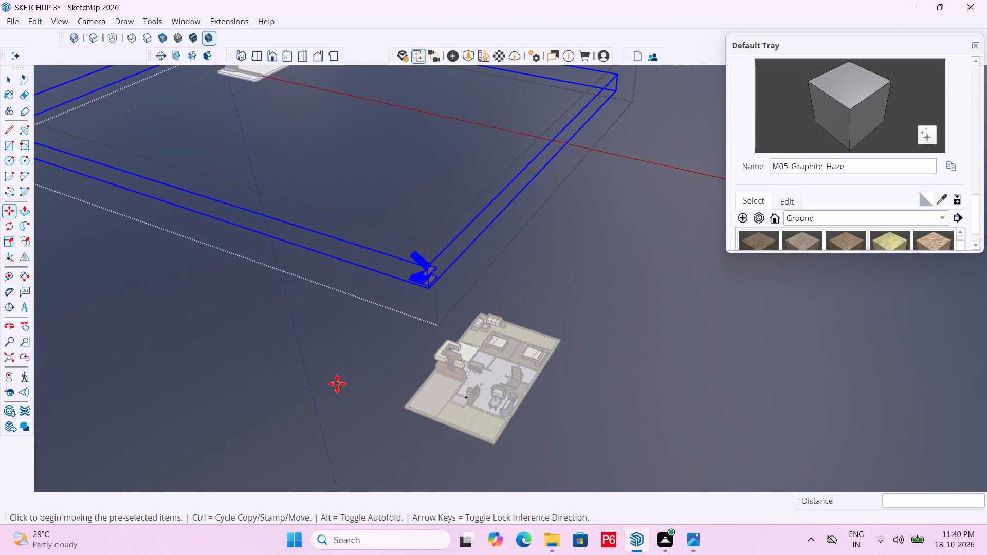
{"action": "scroll", "coordinate": [380, 277], "scroll_direction": "up", "scroll_amount": 2}
{"action": "middle_click_drag", "start_coordinate": [380, 277], "coordinate": [397, 272]}
{"action": "scroll", "coordinate": [450, 260], "scroll_direction": "up", "scroll_amount": 1}
{"action": "scroll", "coordinate": [483, 258], "scroll_direction": "down", "scroll_amount": 4}
{"action": "scroll", "coordinate": [450, 346], "scroll_direction": "down", "scroll_amount": 6}
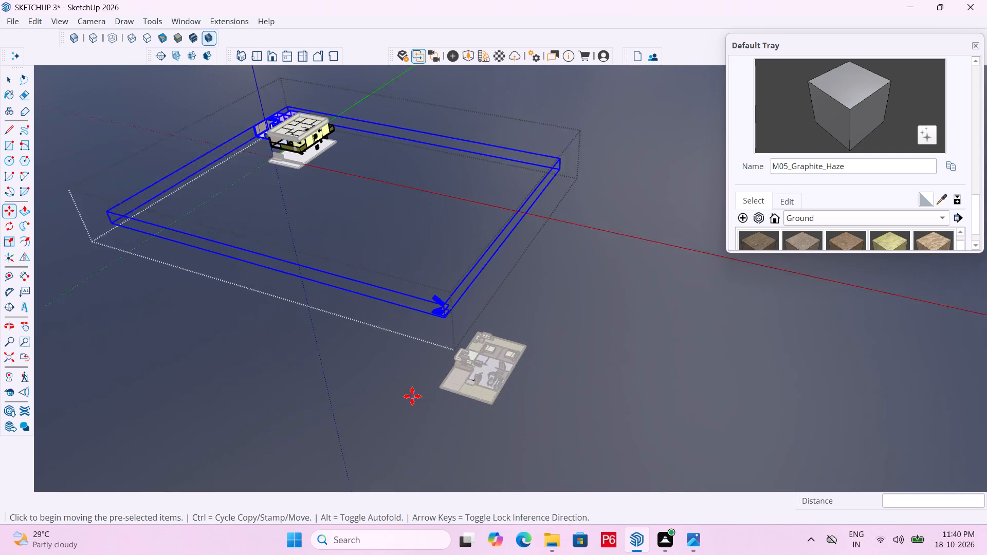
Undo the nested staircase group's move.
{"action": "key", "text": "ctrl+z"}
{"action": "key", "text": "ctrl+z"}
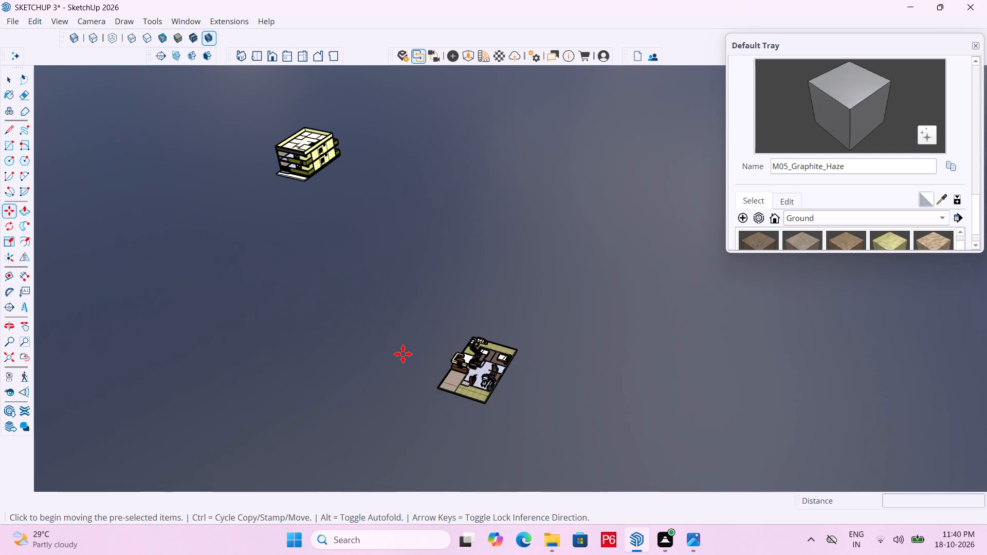
Explode the copied staircase group on the furnished floor plan.
{"action": "scroll", "coordinate": [454, 355], "scroll_direction": "up", "scroll_amount": 4}
{"action": "scroll", "coordinate": [546, 358], "scroll_direction": "up", "scroll_amount": 9}
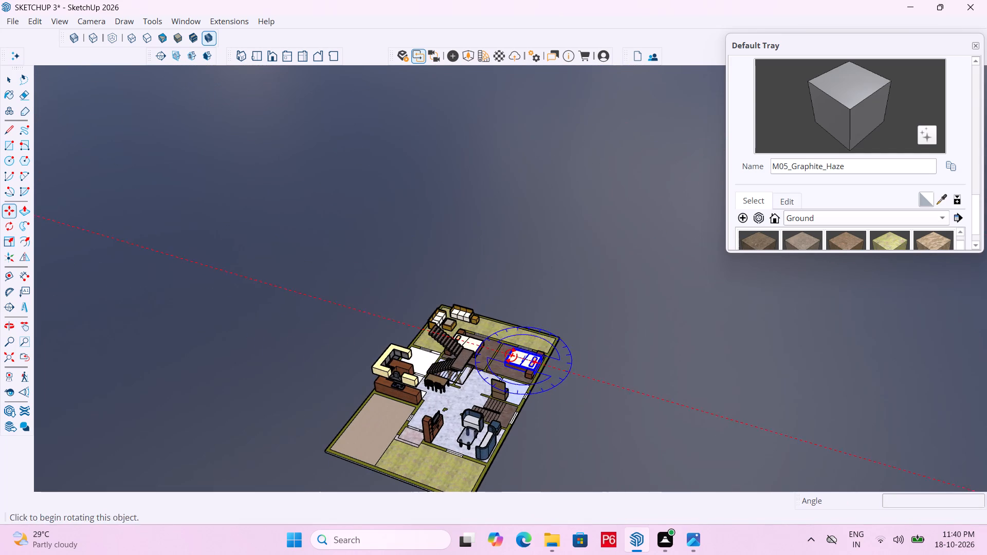
{"action": "scroll", "coordinate": [476, 379], "scroll_direction": "up", "scroll_amount": 6}
{"action": "middle_click", "coordinate": [476, 379]}
{"action": "key", "text": "space"}
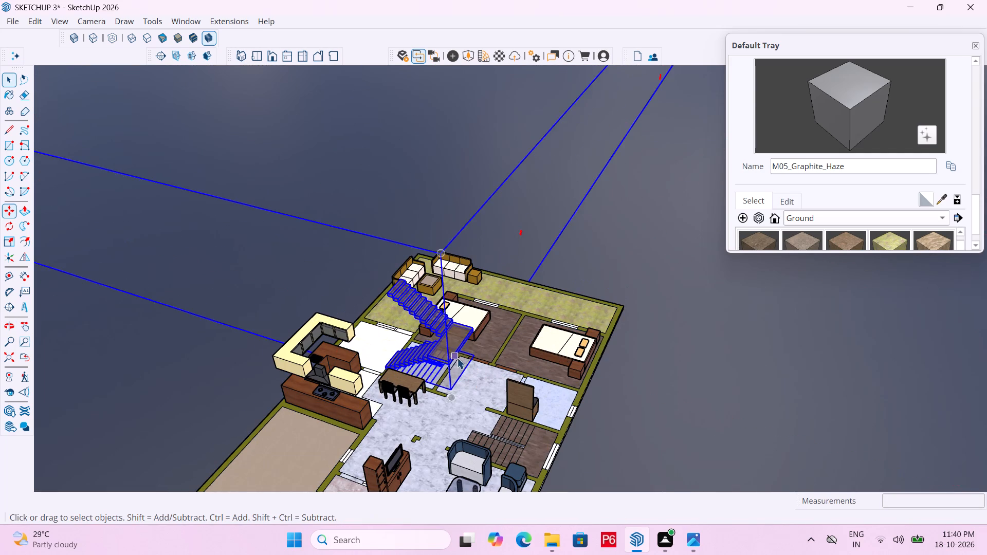
{"action": "left_click", "coordinate": [447, 348]}
{"action": "right_click", "coordinate": [447, 348]}
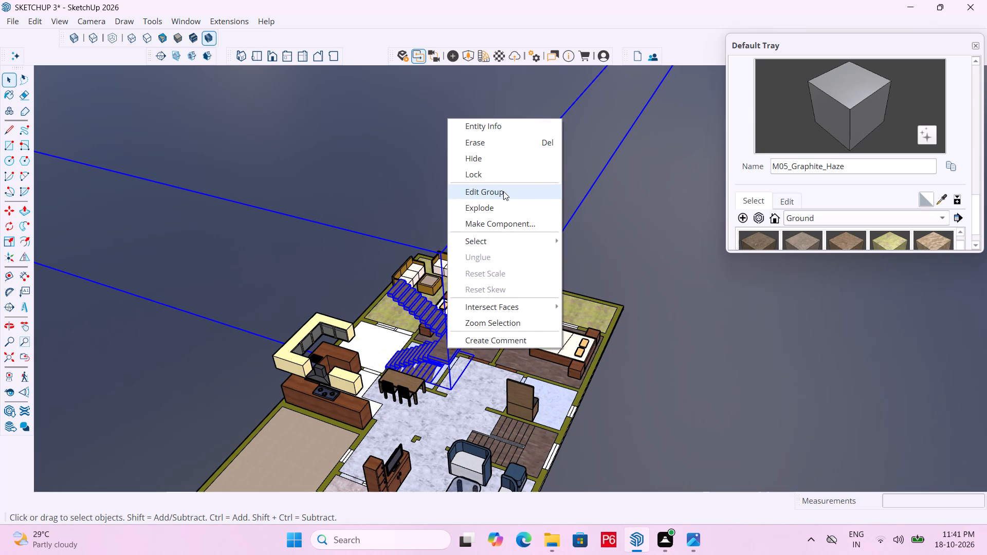
{"action": "left_click", "coordinate": [494, 207]}
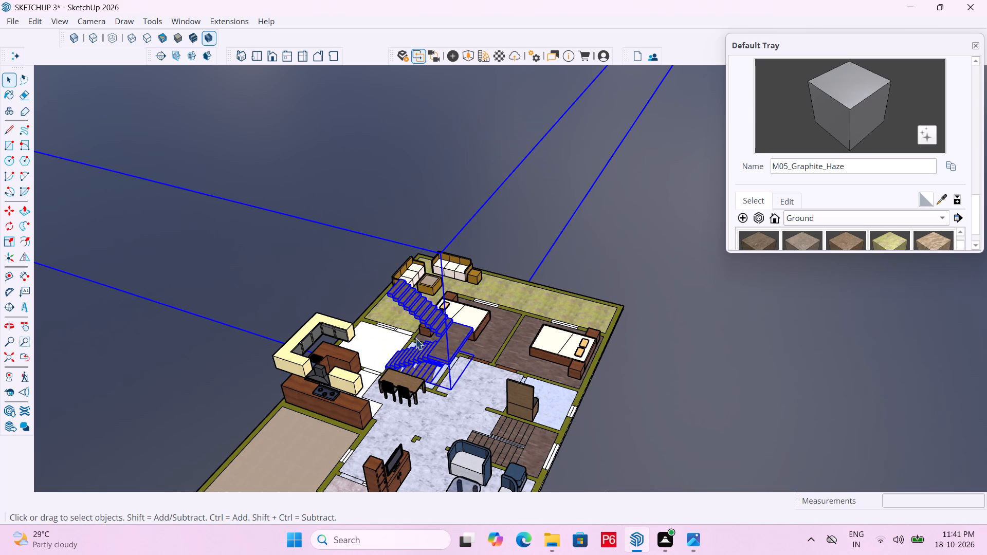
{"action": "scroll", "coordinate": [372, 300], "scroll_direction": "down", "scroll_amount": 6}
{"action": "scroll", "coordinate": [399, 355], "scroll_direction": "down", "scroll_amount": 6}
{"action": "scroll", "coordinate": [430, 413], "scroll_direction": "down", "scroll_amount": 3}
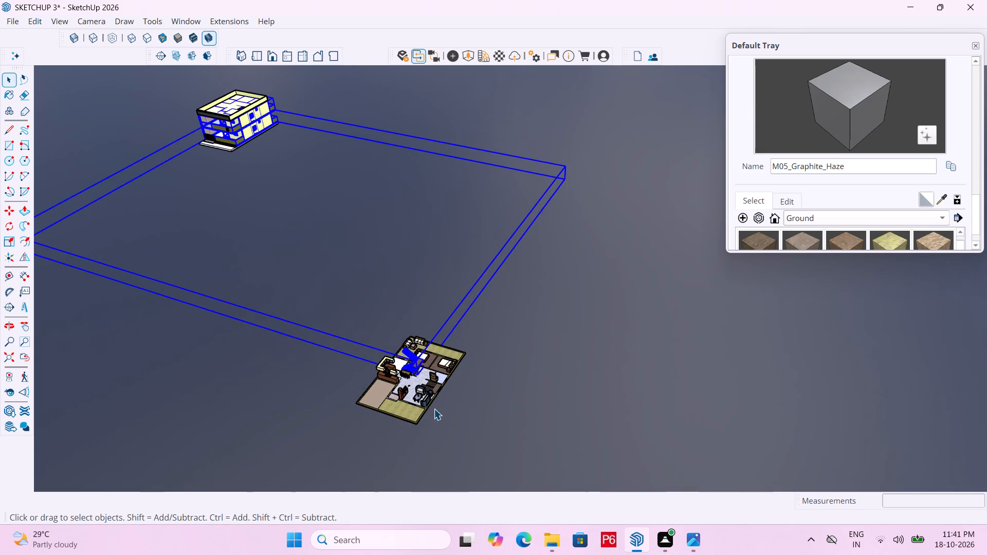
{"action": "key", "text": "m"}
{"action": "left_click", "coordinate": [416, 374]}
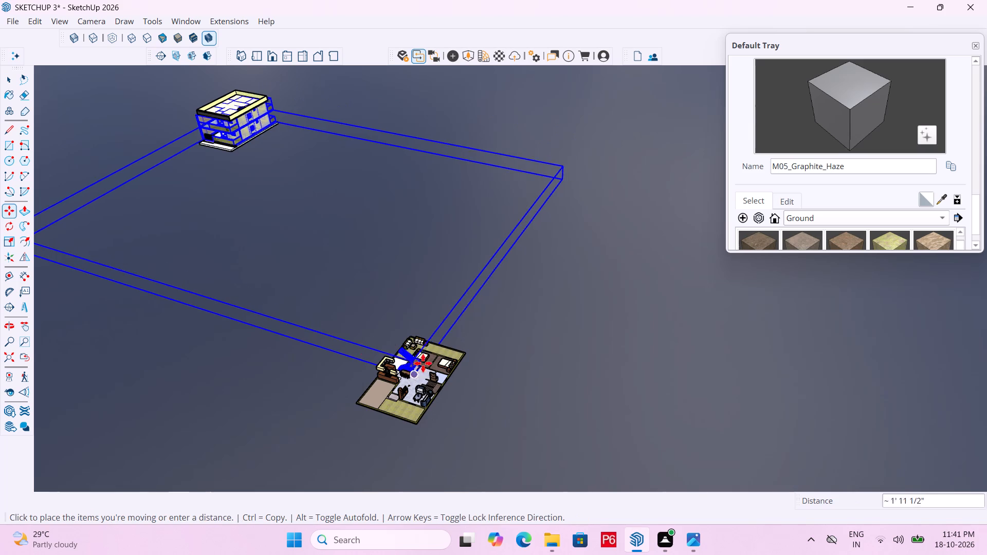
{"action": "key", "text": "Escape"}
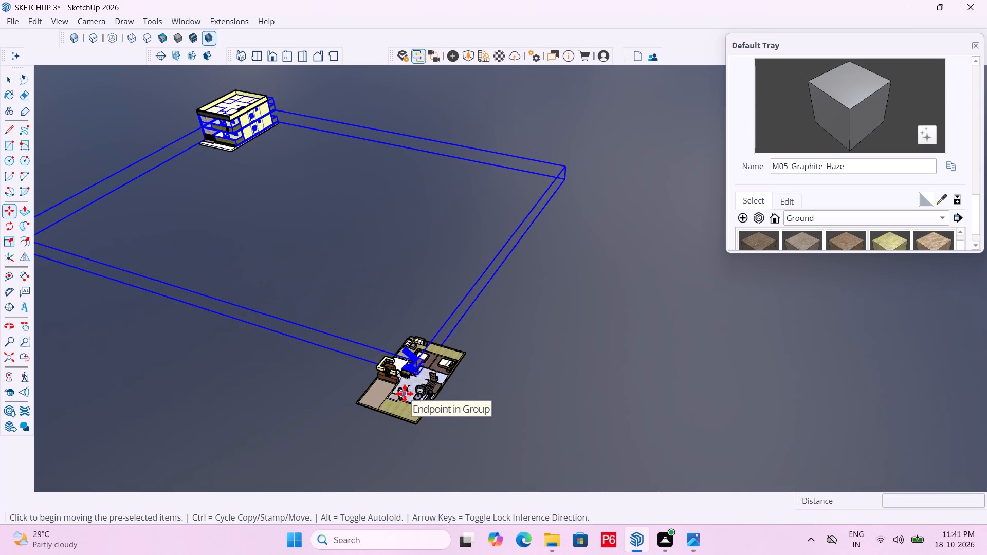
Explode the remaining group that still contains the staircase on the furnished floor plan.
{"action": "scroll", "coordinate": [406, 391], "scroll_direction": "up", "scroll_amount": 3}
{"action": "key", "text": "space"}
{"action": "scroll", "coordinate": [435, 353], "scroll_direction": "up", "scroll_amount": 6}
{"action": "right_click", "coordinate": [396, 355]}
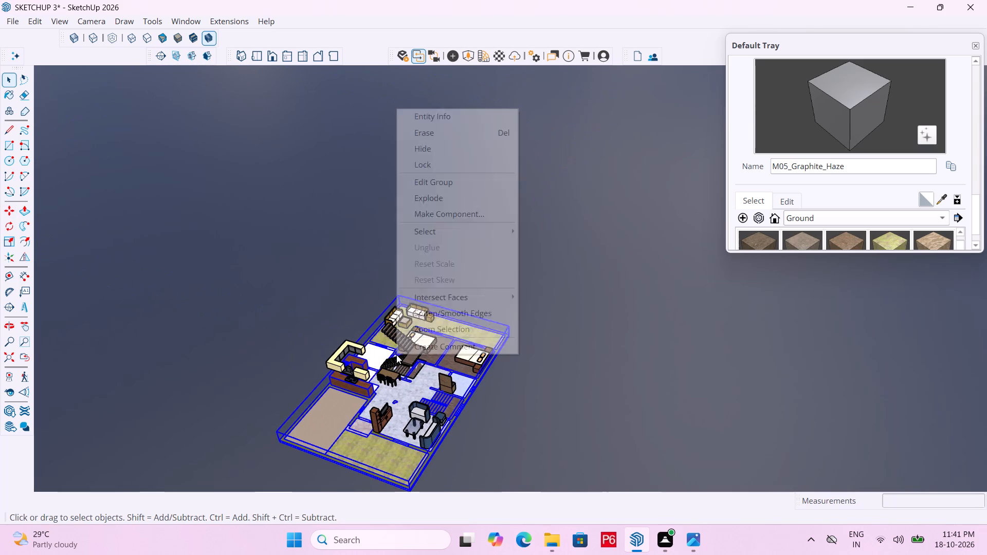
{"action": "left_click", "coordinate": [374, 236]}
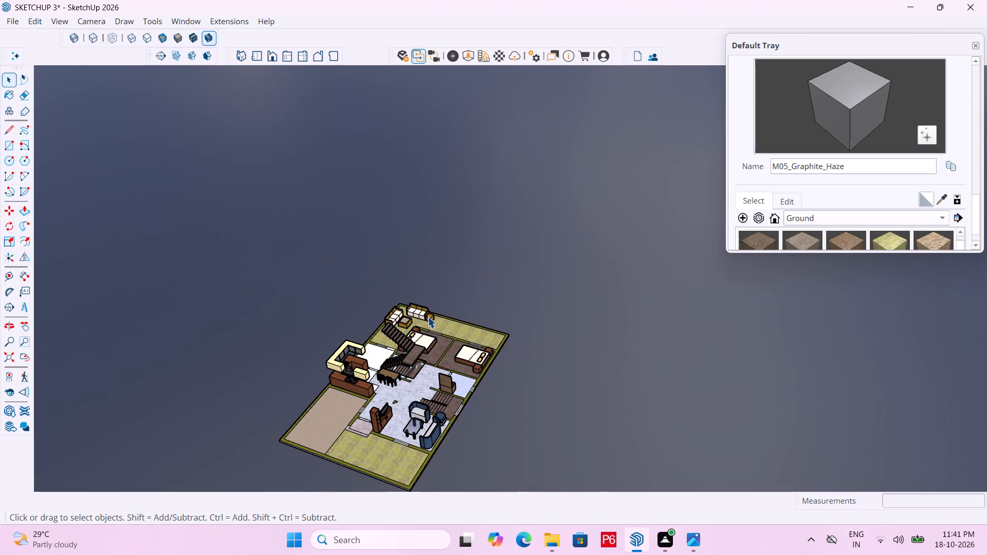
{"action": "left_click", "coordinate": [411, 349]}
{"action": "right_click", "coordinate": [411, 349]}
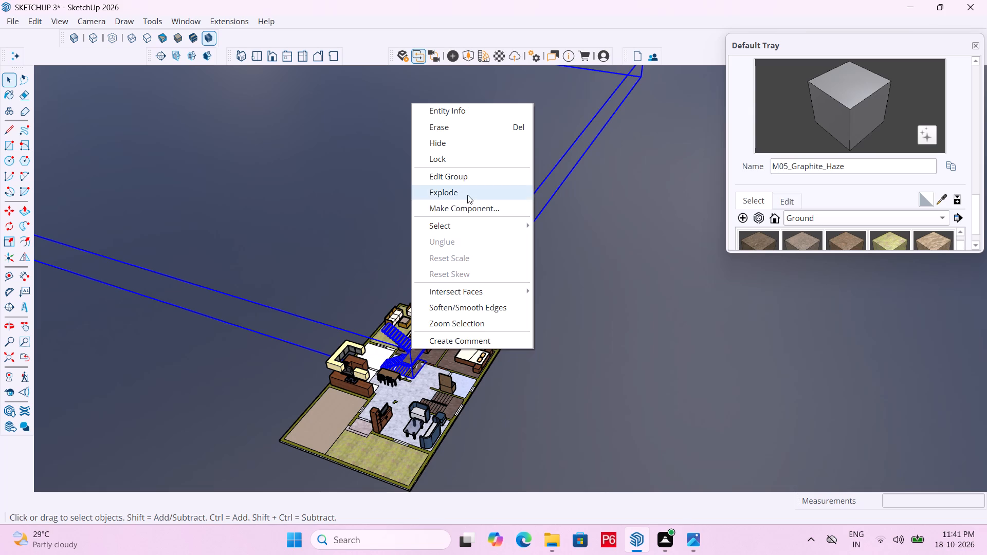
{"action": "left_click", "coordinate": [468, 193]}
Explode the staircase's enclosing group once more to separate it from the house's group geometry.
{"action": "key", "text": "space"}
{"action": "left_click", "coordinate": [412, 362]}
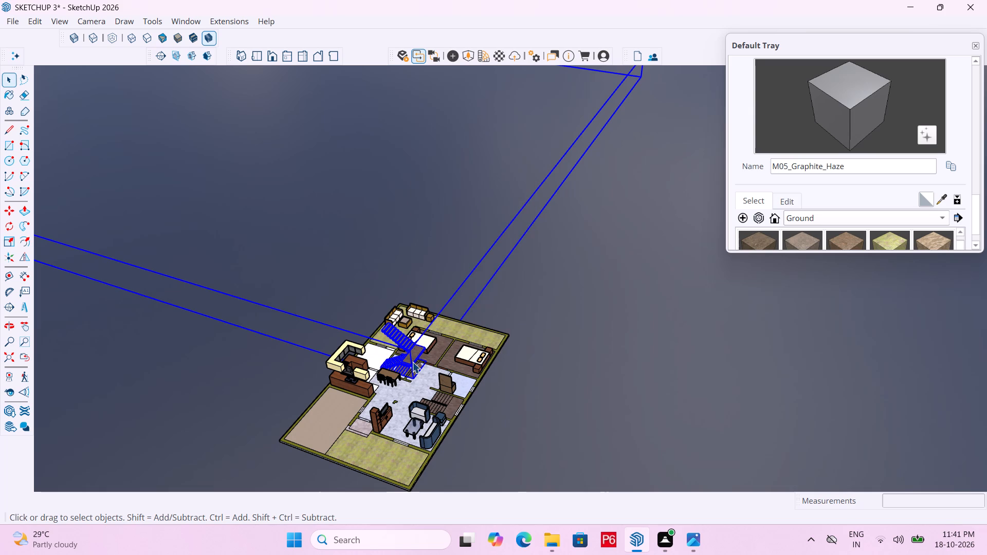
{"action": "scroll", "coordinate": [423, 363], "scroll_direction": "up", "scroll_amount": 5}
{"action": "left_click", "coordinate": [402, 345]}
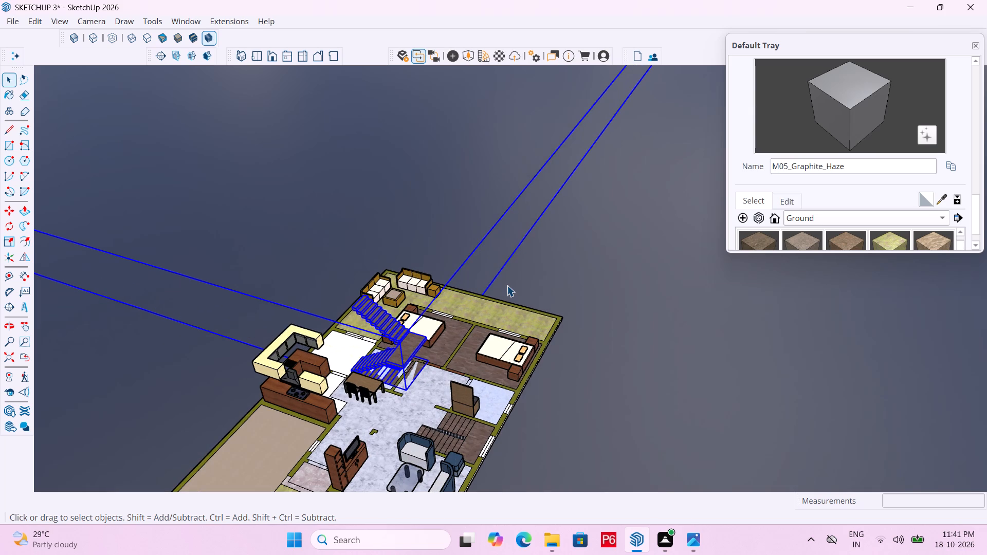
{"action": "left_click", "coordinate": [507, 285]}
{"action": "left_click", "coordinate": [415, 347]}
{"action": "right_click", "coordinate": [412, 347]}
{"action": "double_click", "coordinate": [467, 190]}
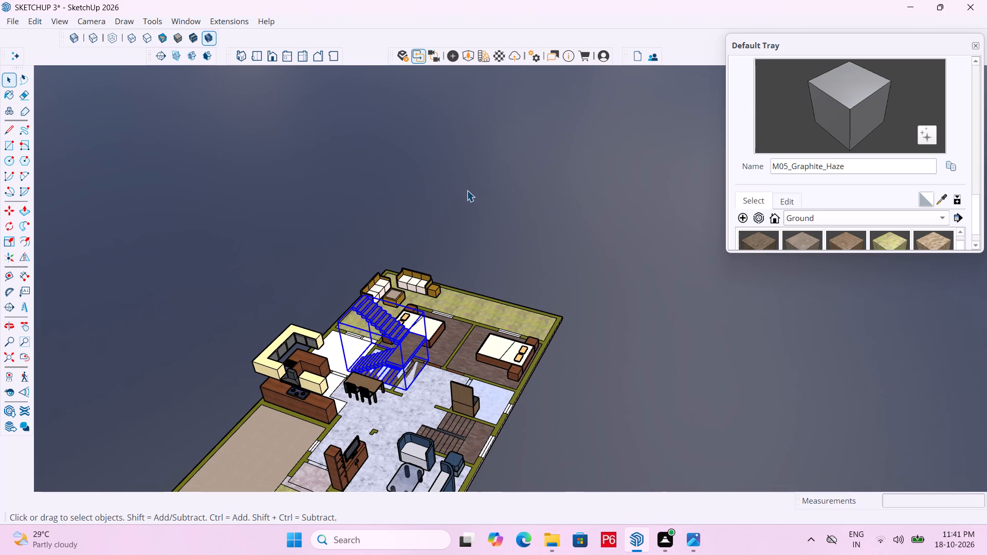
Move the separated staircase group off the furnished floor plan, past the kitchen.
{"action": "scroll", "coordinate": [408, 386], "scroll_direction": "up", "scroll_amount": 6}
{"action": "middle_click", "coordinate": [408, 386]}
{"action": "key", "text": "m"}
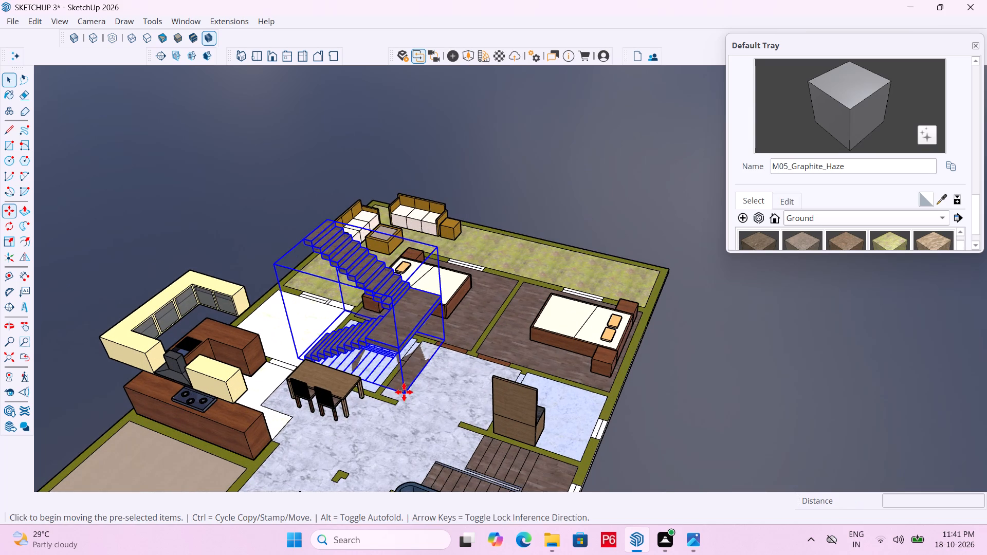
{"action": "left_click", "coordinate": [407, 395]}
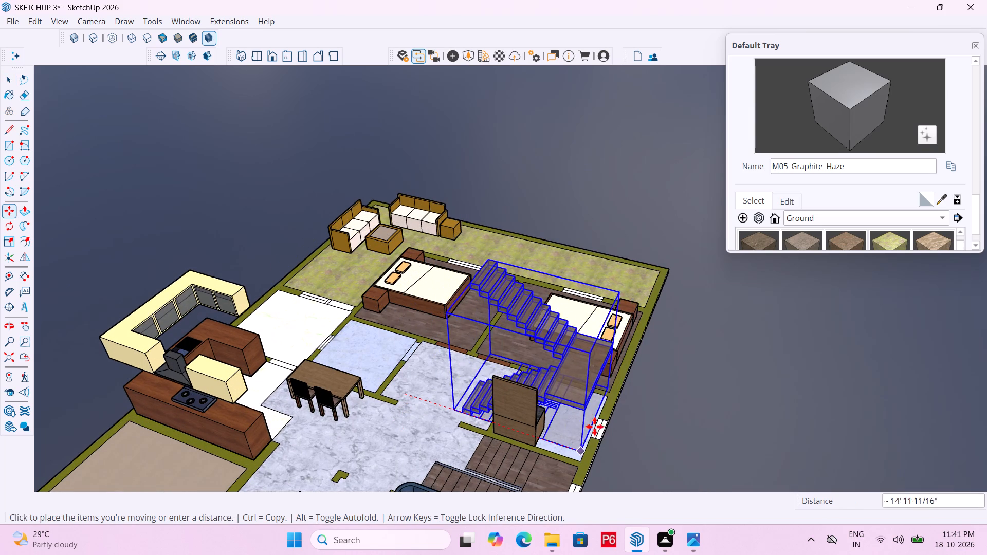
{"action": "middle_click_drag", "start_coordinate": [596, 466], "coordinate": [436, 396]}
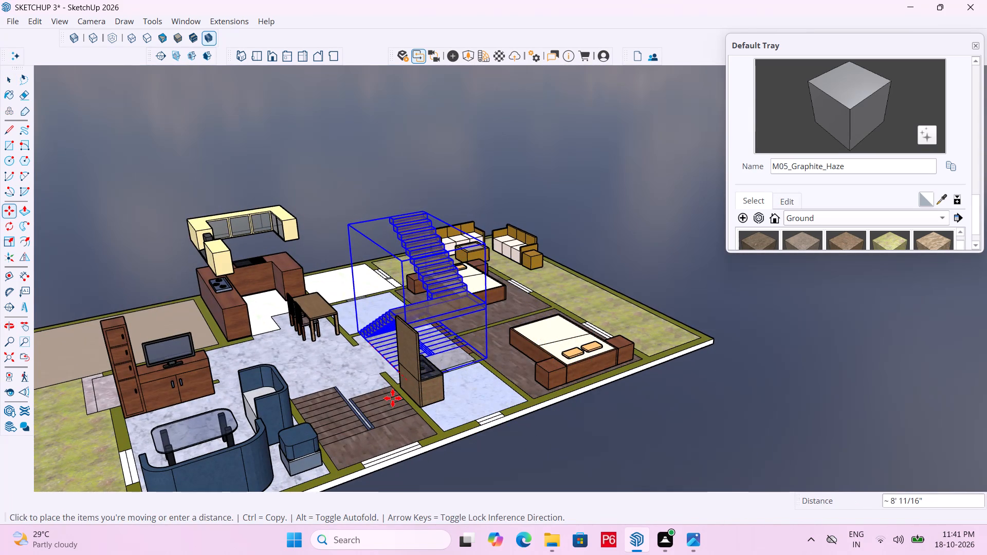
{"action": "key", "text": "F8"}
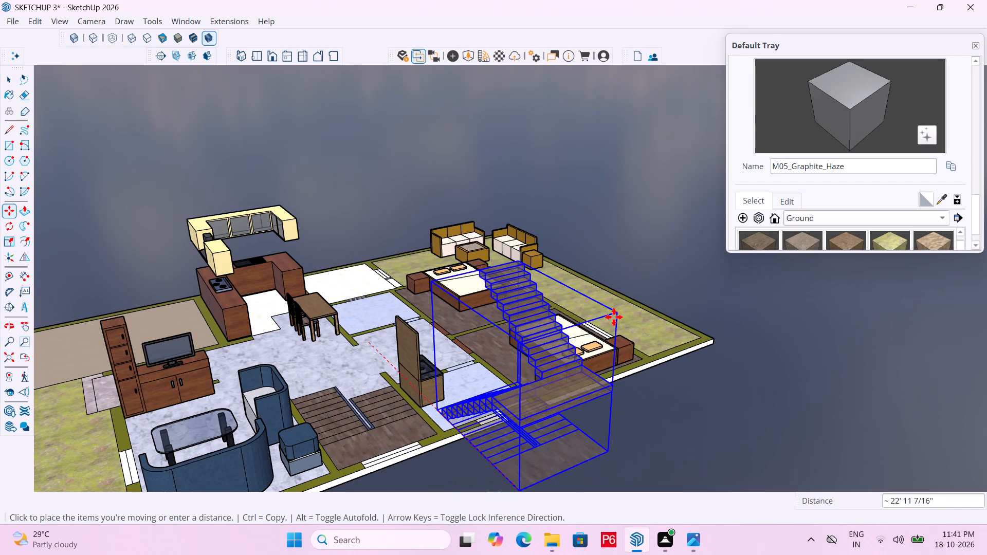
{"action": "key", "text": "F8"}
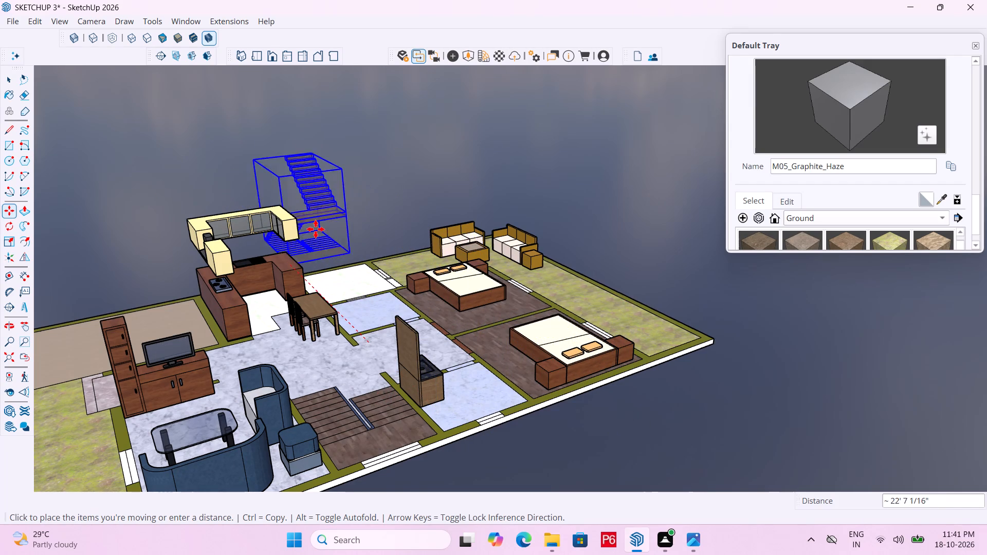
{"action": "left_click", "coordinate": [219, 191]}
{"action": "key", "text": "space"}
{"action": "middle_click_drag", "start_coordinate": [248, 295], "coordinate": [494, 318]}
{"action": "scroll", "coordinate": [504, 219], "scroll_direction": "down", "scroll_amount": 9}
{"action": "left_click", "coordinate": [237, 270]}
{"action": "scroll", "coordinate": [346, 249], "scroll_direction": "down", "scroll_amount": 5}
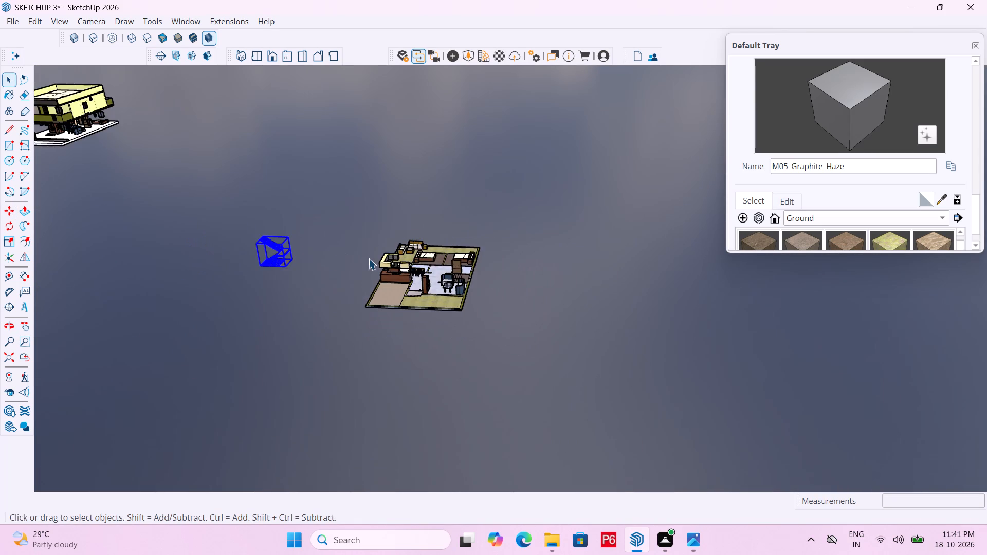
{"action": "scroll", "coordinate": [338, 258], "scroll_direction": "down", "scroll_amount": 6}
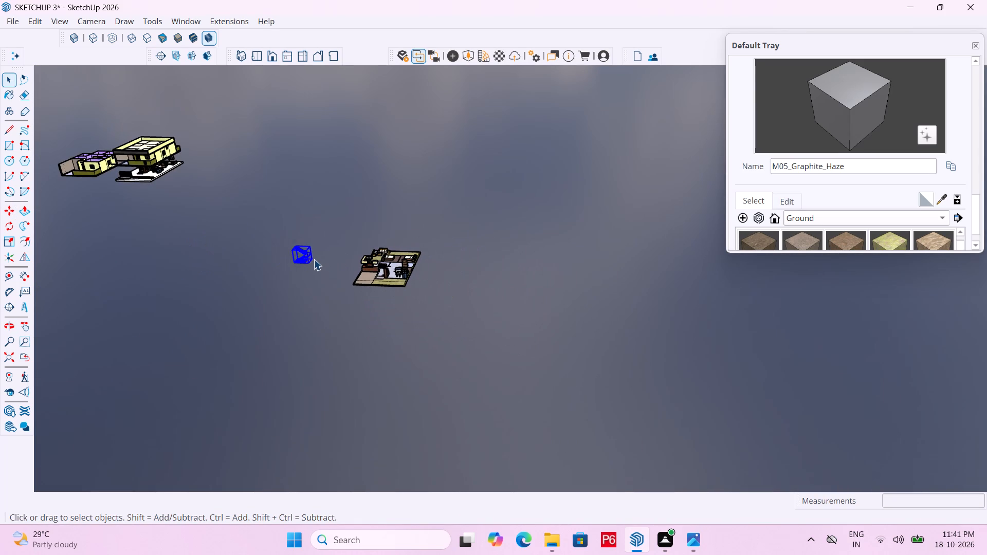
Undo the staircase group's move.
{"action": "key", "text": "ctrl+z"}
Explode the staircase group on the furnished floor plan into its individual treads and landing.
{"action": "middle_click_drag", "start_coordinate": [369, 251], "coordinate": [270, 253]}
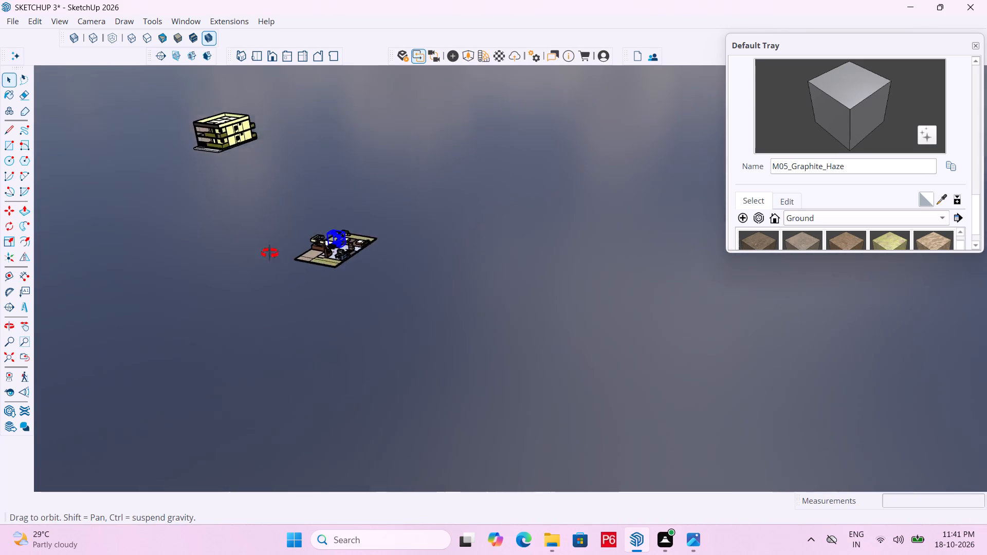
{"action": "middle_click_drag", "start_coordinate": [270, 253], "coordinate": [260, 272]}
{"action": "scroll", "coordinate": [330, 244], "scroll_direction": "up", "scroll_amount": 13}
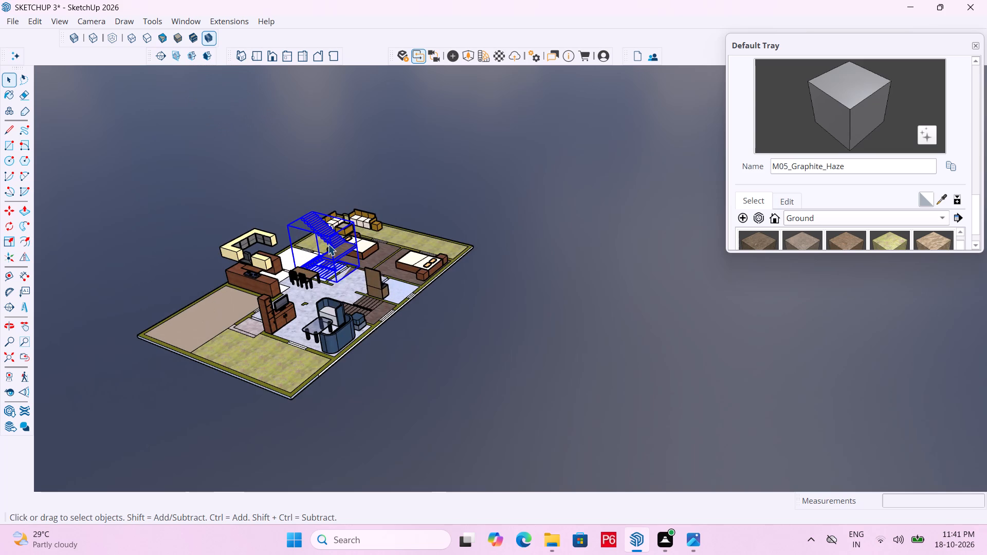
{"action": "right_click", "coordinate": [328, 244]}
{"action": "left_click", "coordinate": [378, 333]}
{"action": "left_click", "coordinate": [490, 270]}
Open the landing slab's group and examine it against the rest of the exploded staircase.
{"action": "scroll", "coordinate": [415, 256], "scroll_direction": "down", "scroll_amount": 4}
{"action": "double_click", "coordinate": [357, 254]}
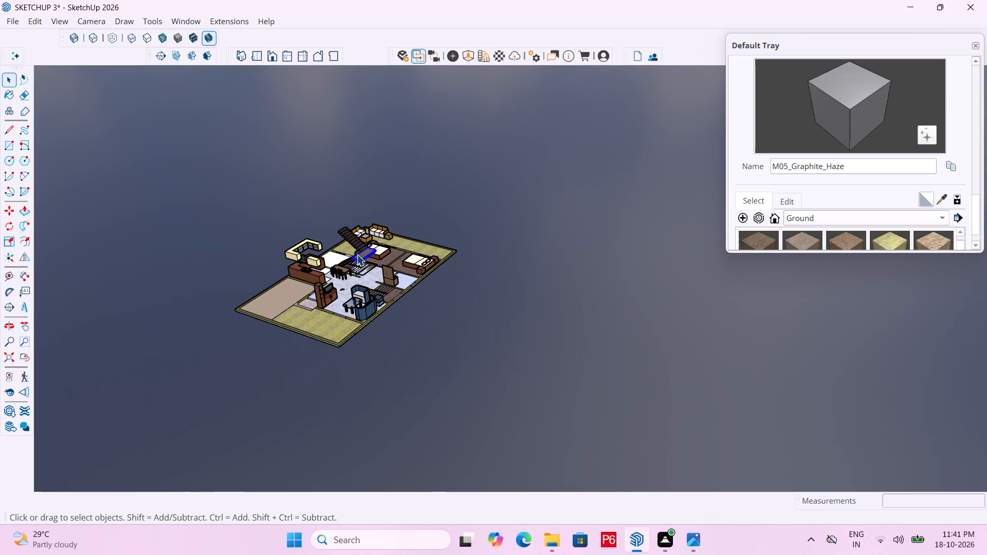
{"action": "scroll", "coordinate": [344, 244], "scroll_direction": "up", "scroll_amount": 6}
{"action": "scroll", "coordinate": [410, 263], "scroll_direction": "down", "scroll_amount": 6}
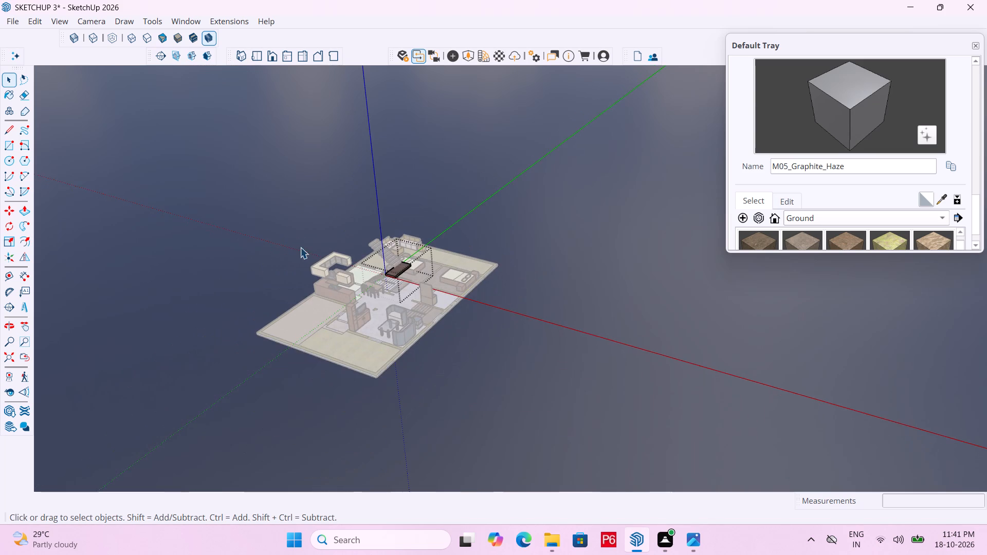
{"action": "scroll", "coordinate": [300, 247], "scroll_direction": "down", "scroll_amount": 7}
{"action": "scroll", "coordinate": [328, 317], "scroll_direction": "down", "scroll_amount": 5}
{"action": "scroll", "coordinate": [351, 268], "scroll_direction": "up", "scroll_amount": 19}
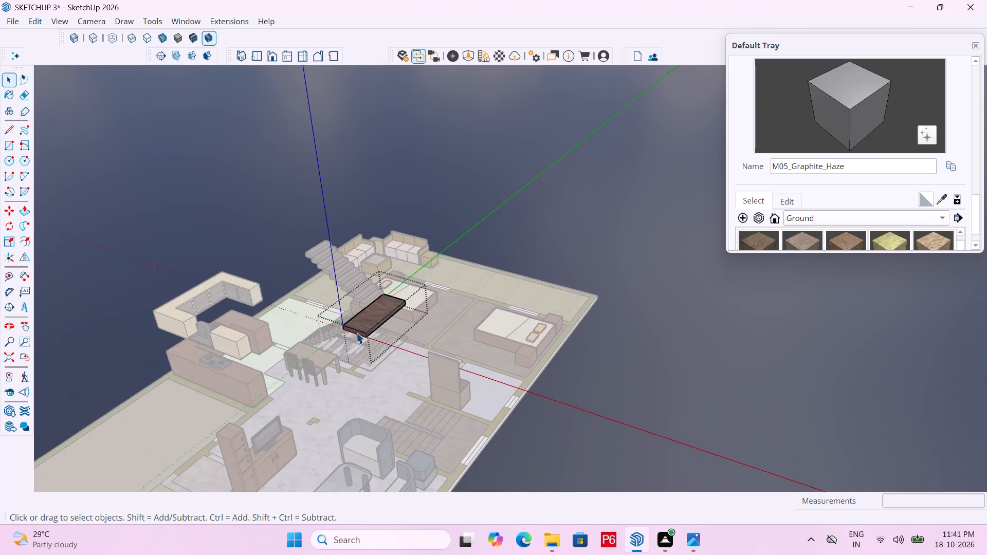
{"action": "scroll", "coordinate": [356, 332], "scroll_direction": "up", "scroll_amount": 7}
{"action": "middle_click_drag", "start_coordinate": [304, 346], "coordinate": [571, 361]}
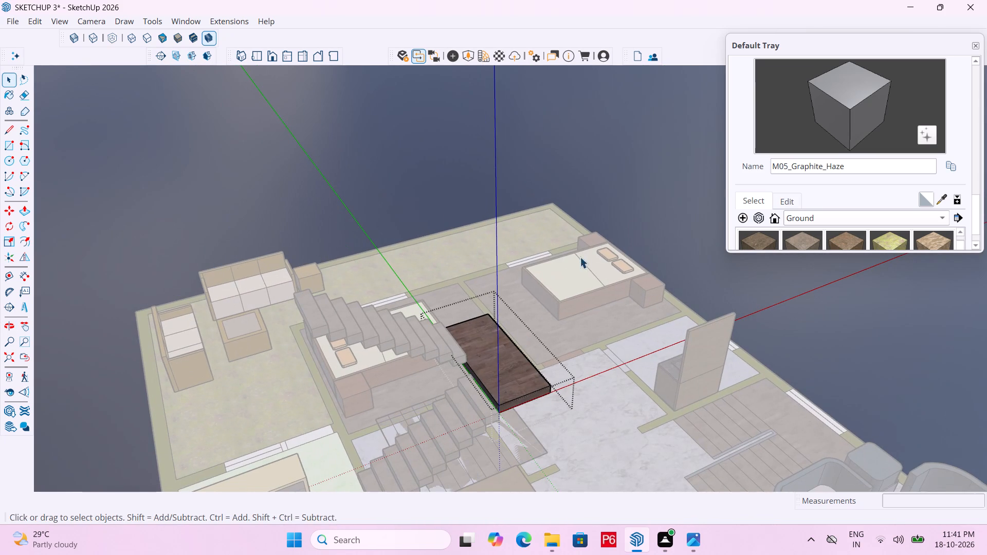
{"action": "left_click", "coordinate": [615, 215]}
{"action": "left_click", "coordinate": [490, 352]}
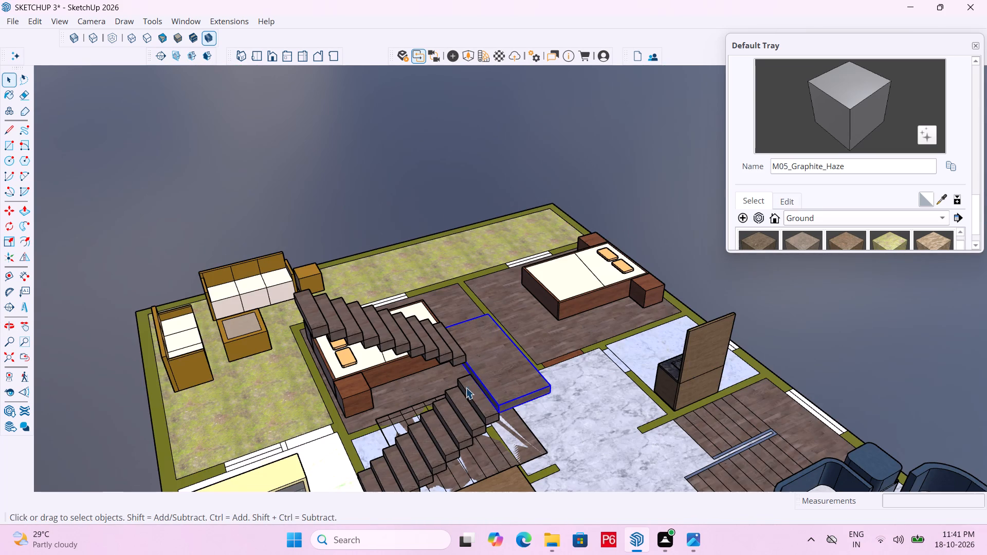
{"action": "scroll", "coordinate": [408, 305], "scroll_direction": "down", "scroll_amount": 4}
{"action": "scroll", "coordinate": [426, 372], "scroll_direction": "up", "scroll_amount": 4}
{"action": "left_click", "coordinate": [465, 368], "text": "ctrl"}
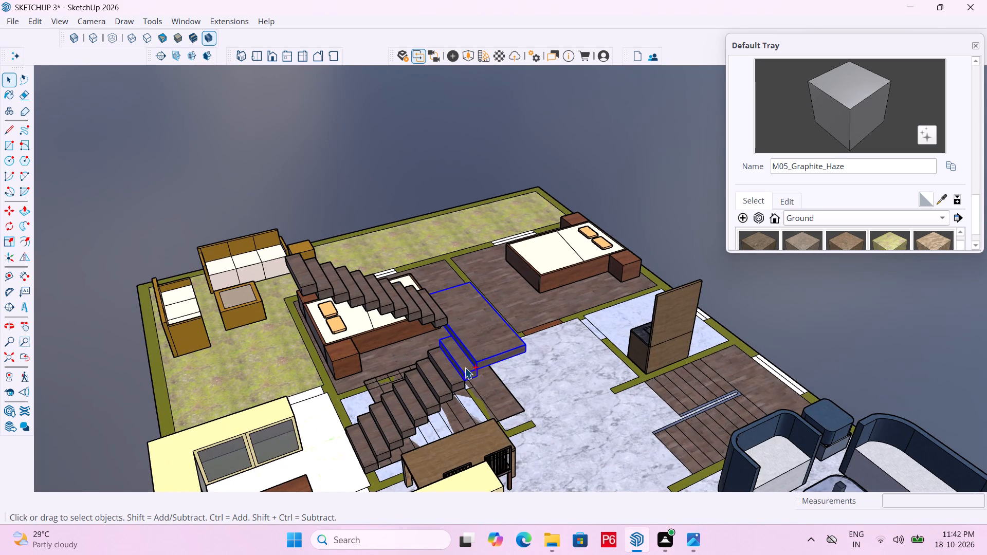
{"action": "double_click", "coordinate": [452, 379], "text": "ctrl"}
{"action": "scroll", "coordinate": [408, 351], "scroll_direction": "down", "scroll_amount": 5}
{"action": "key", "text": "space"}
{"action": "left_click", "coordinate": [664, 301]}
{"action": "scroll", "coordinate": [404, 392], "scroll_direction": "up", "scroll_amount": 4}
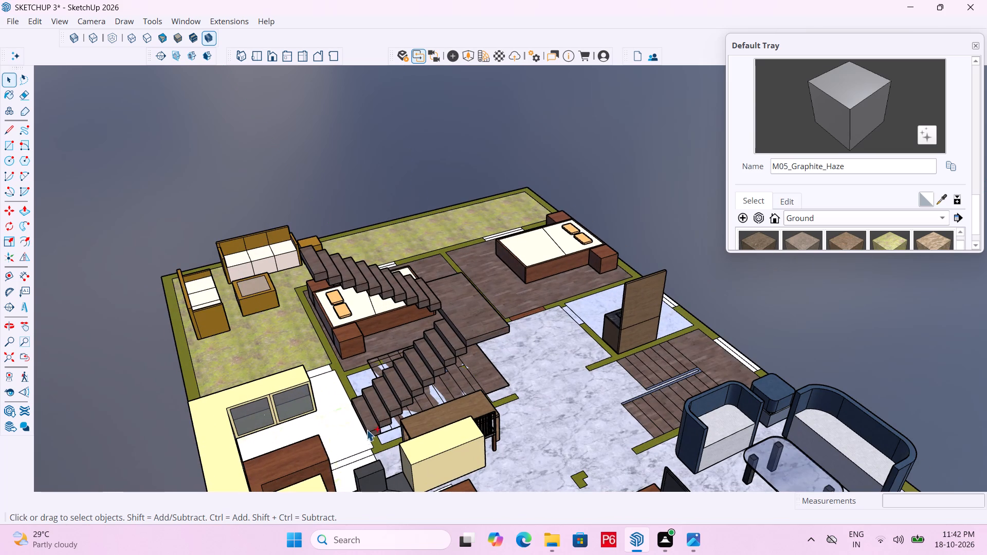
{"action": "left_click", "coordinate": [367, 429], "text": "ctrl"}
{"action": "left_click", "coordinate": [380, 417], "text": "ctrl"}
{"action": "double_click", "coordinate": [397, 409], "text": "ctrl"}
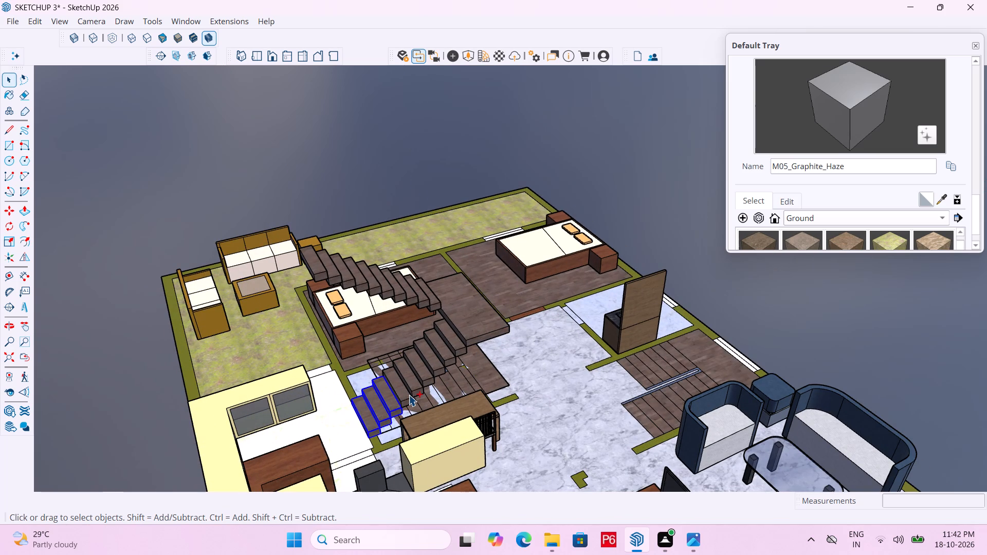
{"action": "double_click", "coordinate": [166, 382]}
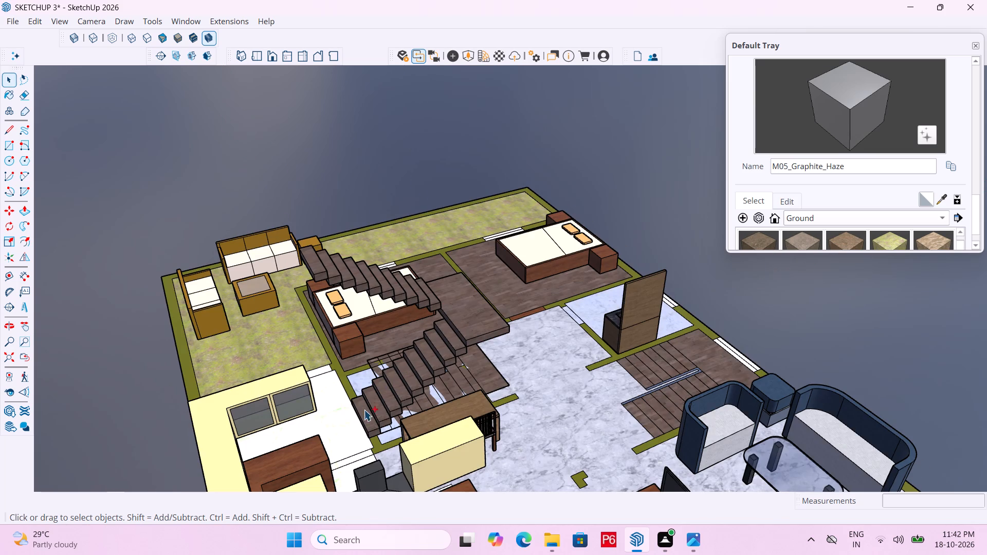
Move both stair flights and the landing together from beside the dining table onto the stair outline next to the living-room seating.
{"action": "left_click", "coordinate": [362, 418], "text": "ctrl"}
{"action": "left_click", "coordinate": [379, 412], "text": "ctrl"}
{"action": "left_click", "coordinate": [392, 400], "text": "ctrl"}
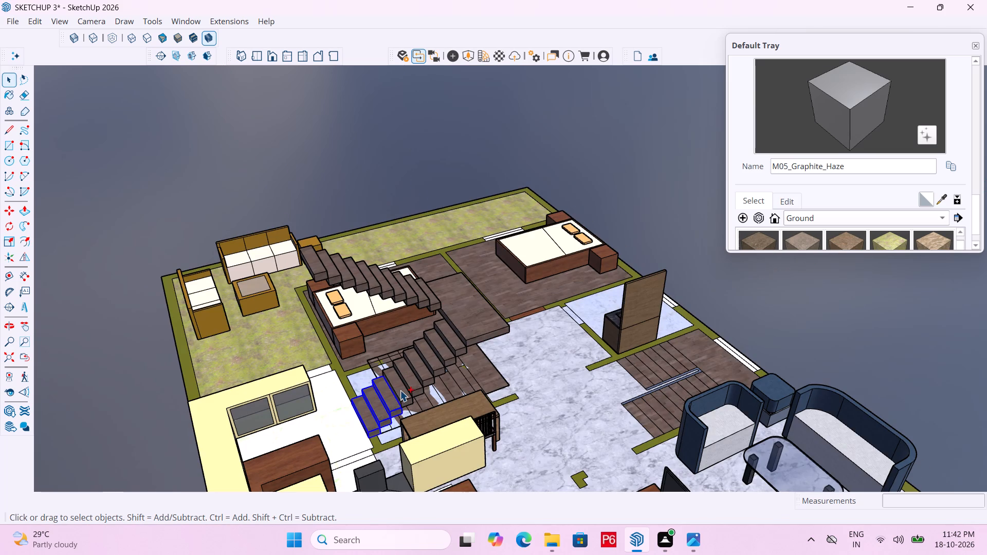
{"action": "left_click", "coordinate": [400, 390], "text": "ctrl"}
{"action": "left_click", "coordinate": [411, 381], "text": "ctrl"}
{"action": "left_click", "coordinate": [422, 372], "text": "ctrl"}
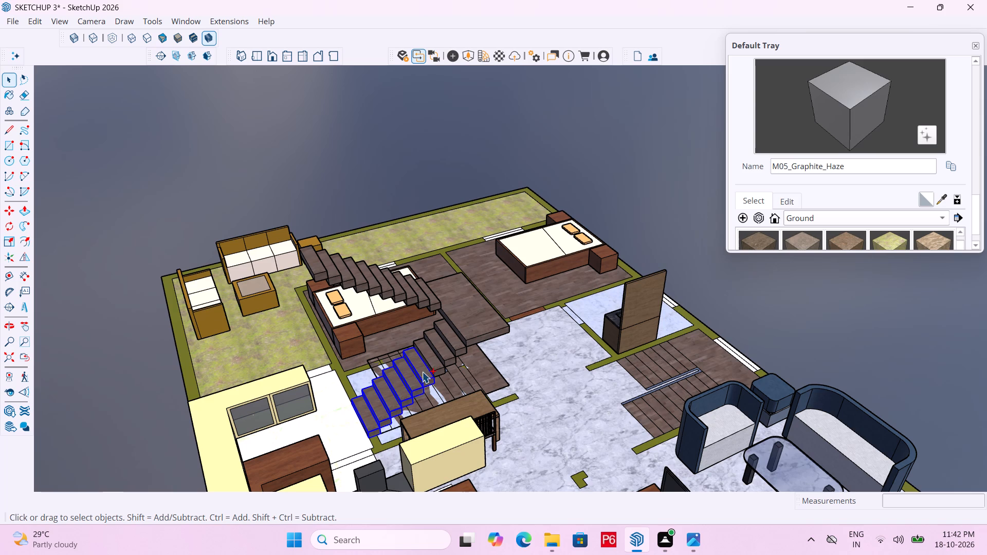
{"action": "left_click", "coordinate": [429, 364], "text": "ctrl"}
{"action": "left_click", "coordinate": [439, 350], "text": "ctrl"}
{"action": "left_click", "coordinate": [453, 342], "text": "ctrl"}
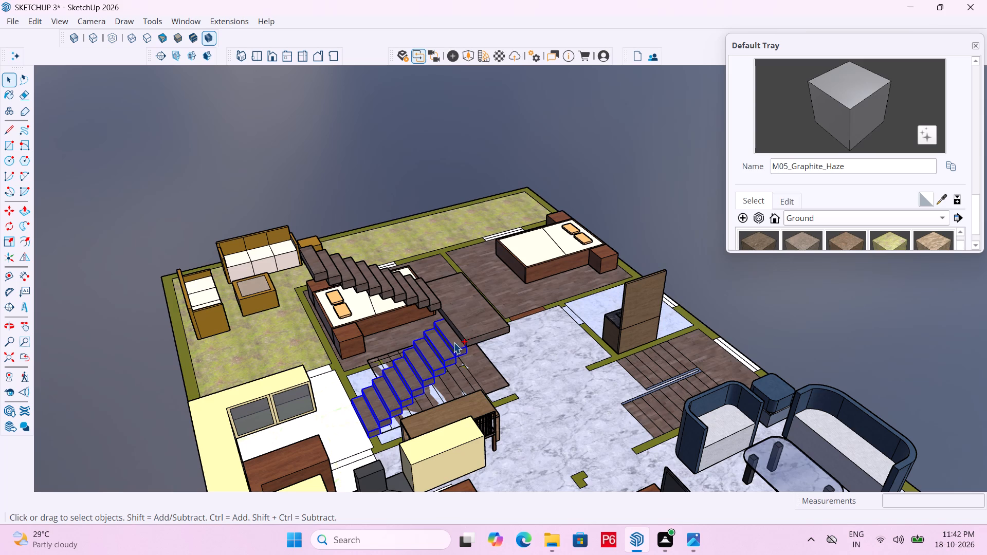
{"action": "left_click", "coordinate": [480, 318], "text": "ctrl"}
{"action": "left_click", "coordinate": [433, 300], "text": "ctrl"}
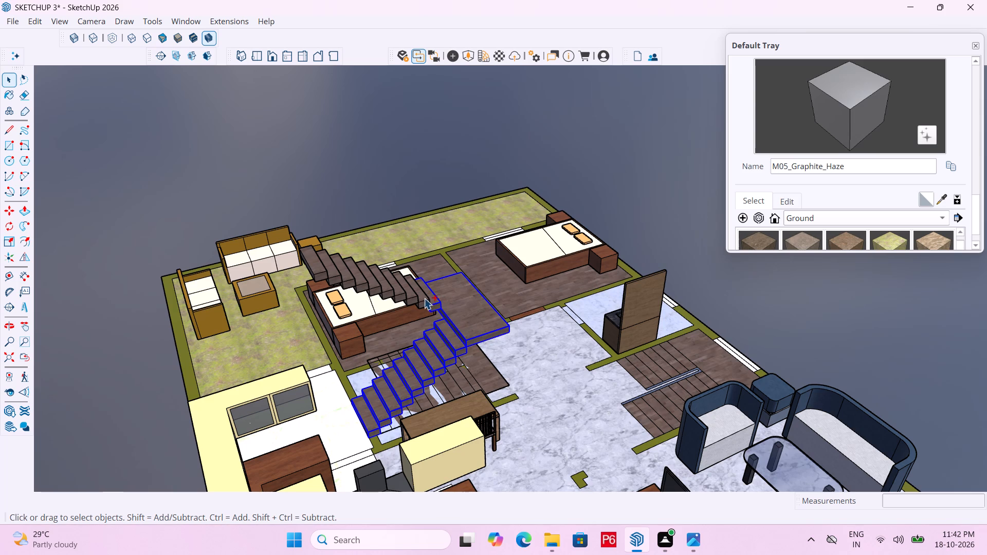
{"action": "left_click", "coordinate": [423, 298], "text": "ctrl"}
{"action": "left_click", "coordinate": [413, 294], "text": "ctrl"}
{"action": "left_click", "coordinate": [398, 292], "text": "ctrl"}
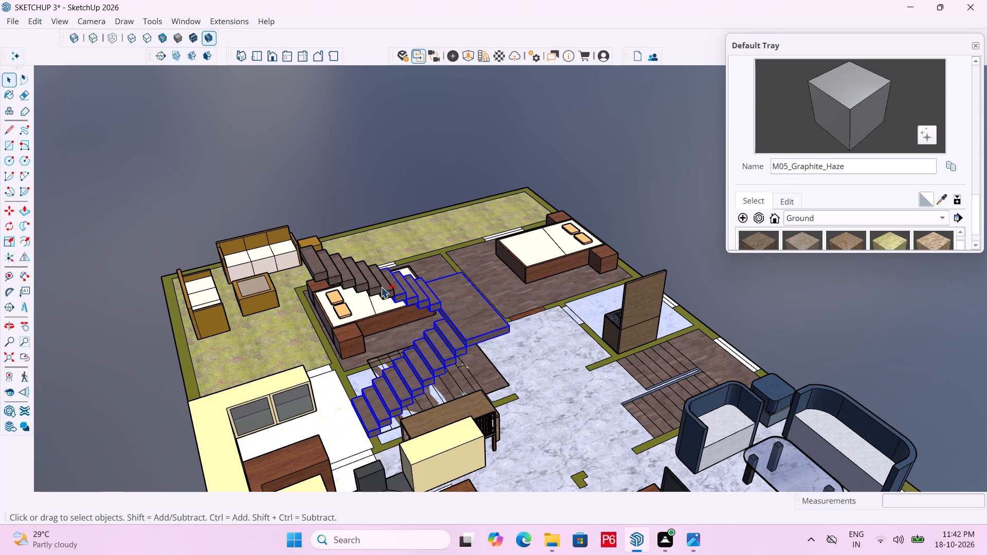
{"action": "left_click", "coordinate": [385, 287], "text": "ctrl"}
{"action": "left_click", "coordinate": [374, 286], "text": "ctrl"}
{"action": "left_click", "coordinate": [361, 283], "text": "ctrl"}
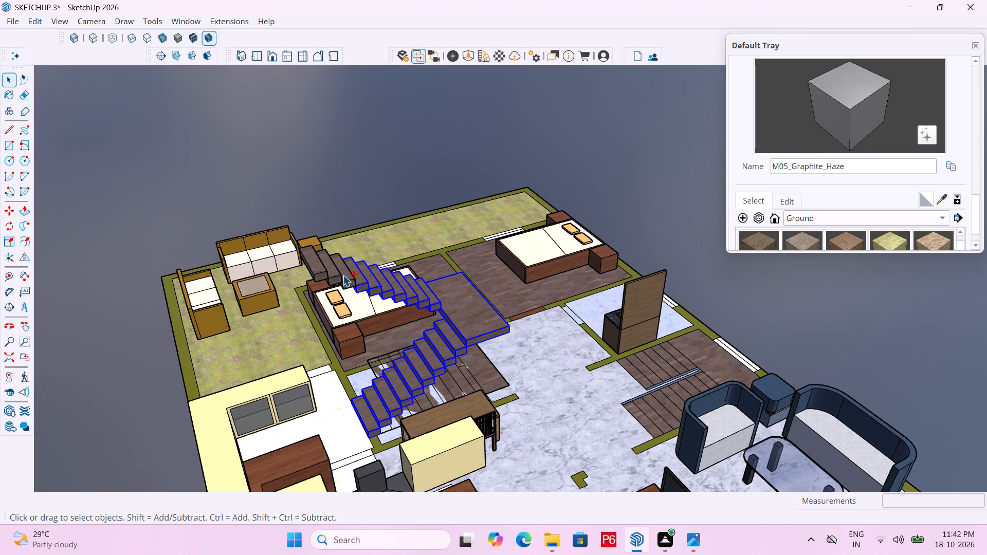
{"action": "left_click", "coordinate": [343, 275], "text": "ctrl"}
{"action": "left_click", "coordinate": [335, 273], "text": "ctrl"}
{"action": "left_click", "coordinate": [317, 269], "text": "ctrl"}
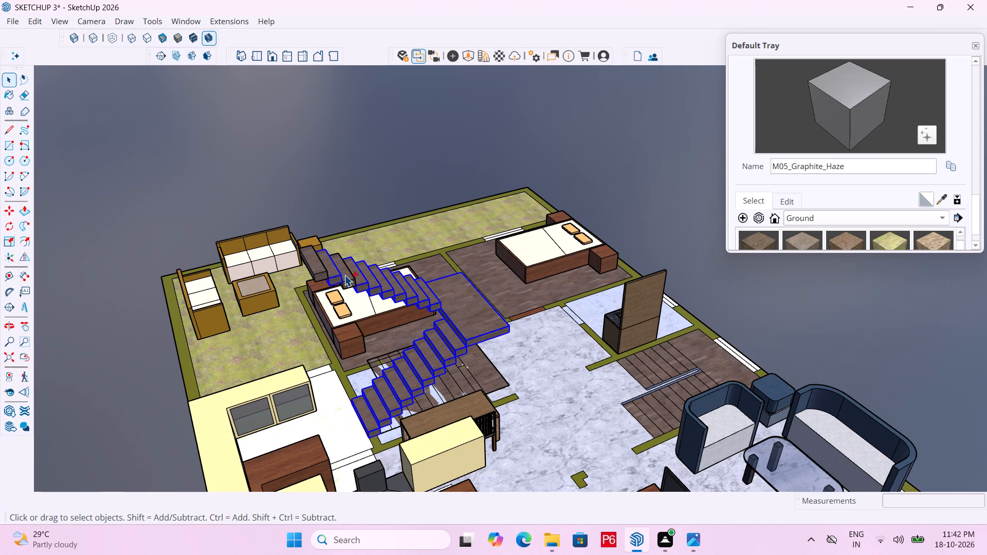
{"action": "left_click", "coordinate": [348, 278], "text": "ctrl"}
{"action": "scroll", "coordinate": [375, 259], "scroll_direction": "down", "scroll_amount": 3}
{"action": "middle_click_drag", "start_coordinate": [369, 369], "coordinate": [486, 406]}
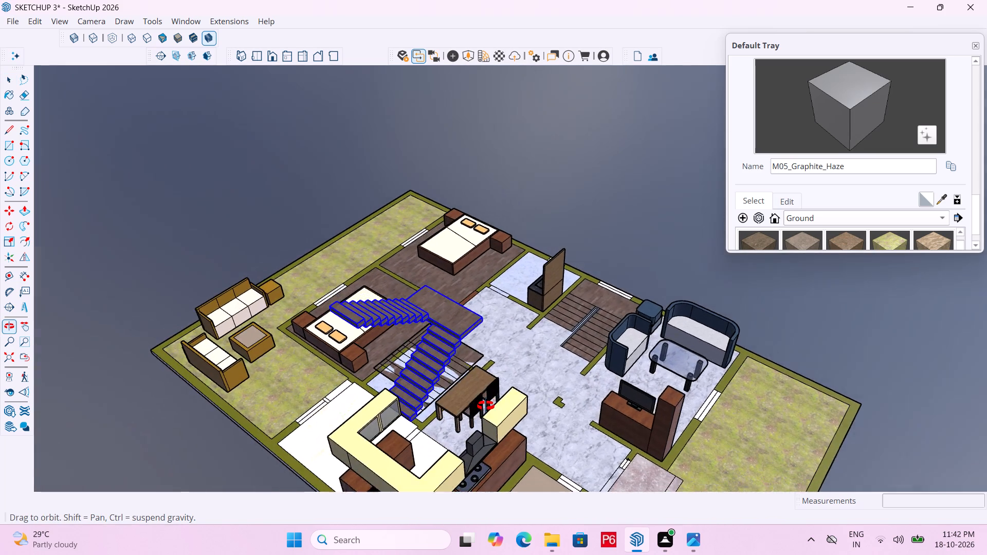
{"action": "middle_click_drag", "start_coordinate": [486, 406], "coordinate": [486, 406]}
{"action": "scroll", "coordinate": [425, 412], "scroll_direction": "up", "scroll_amount": 9}
{"action": "key", "text": "m"}
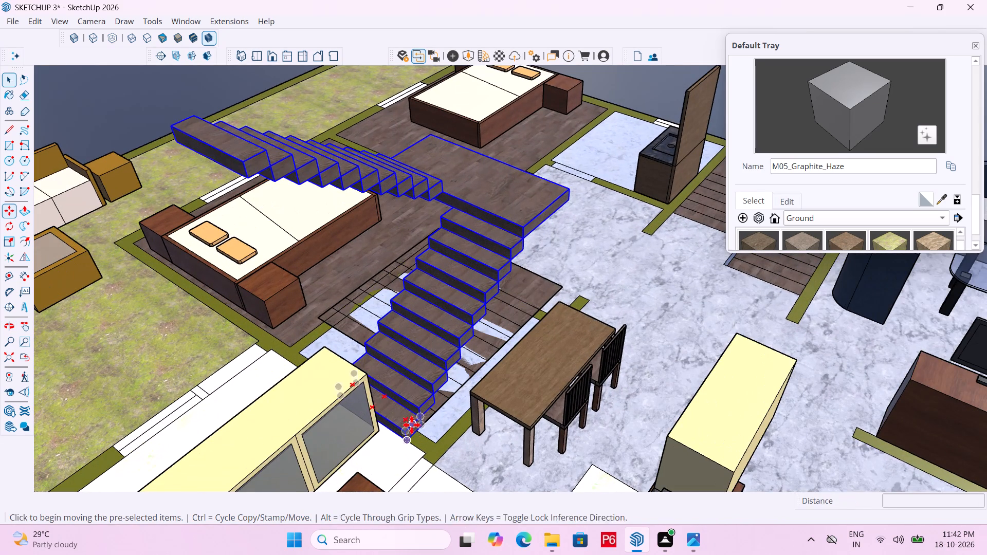
{"action": "left_click", "coordinate": [409, 441]}
{"action": "scroll", "coordinate": [504, 331], "scroll_direction": "down", "scroll_amount": 6}
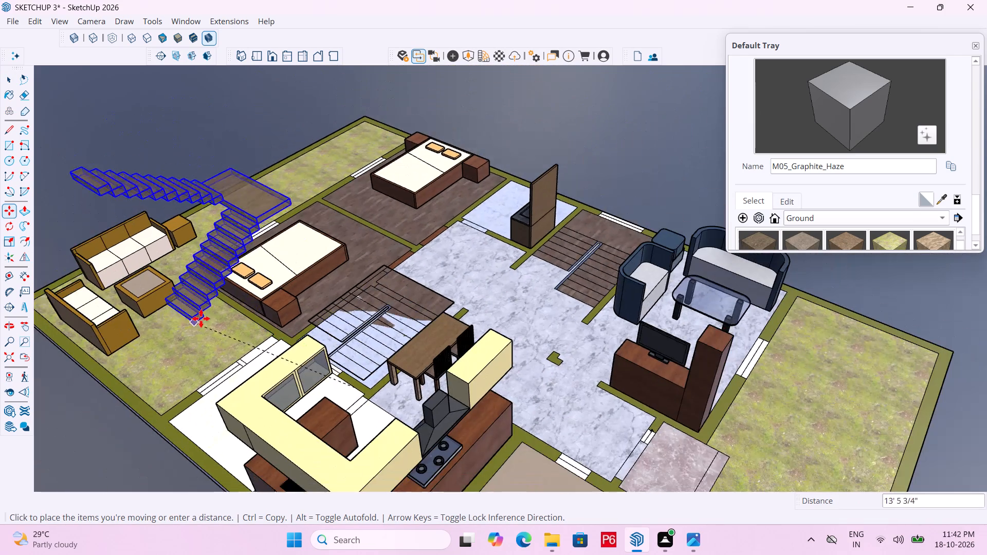
{"action": "scroll", "coordinate": [594, 313], "scroll_direction": "up", "scroll_amount": 6}
{"action": "left_click", "coordinate": [593, 298]}
{"action": "scroll", "coordinate": [399, 316], "scroll_direction": "down", "scroll_amount": 4}
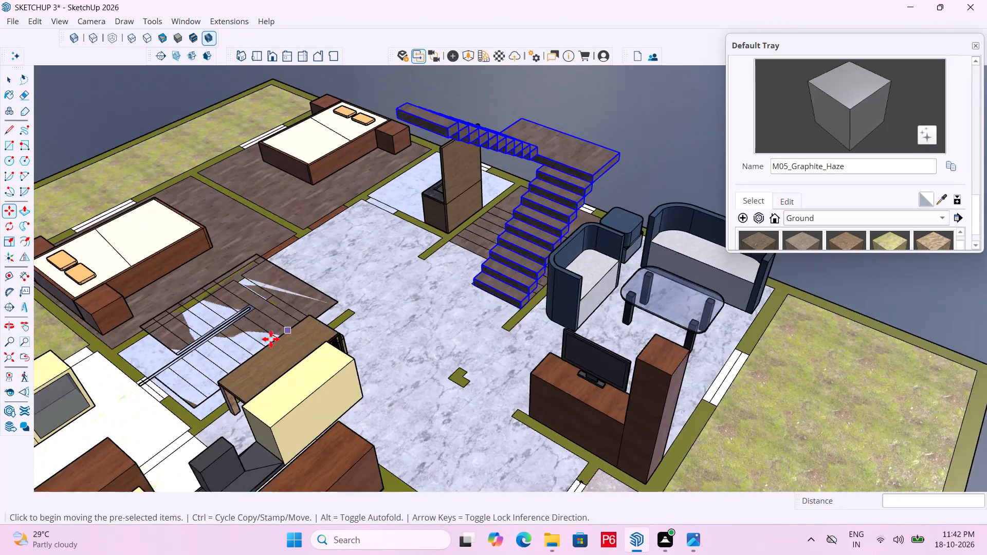
{"action": "scroll", "coordinate": [271, 339], "scroll_direction": "down", "scroll_amount": 2}
{"action": "middle_click_drag", "start_coordinate": [557, 336], "coordinate": [418, 336]}
{"action": "key", "text": "space"}
{"action": "left_click", "coordinate": [750, 288]}
{"action": "scroll", "coordinate": [278, 245], "scroll_direction": "up", "scroll_amount": 5}
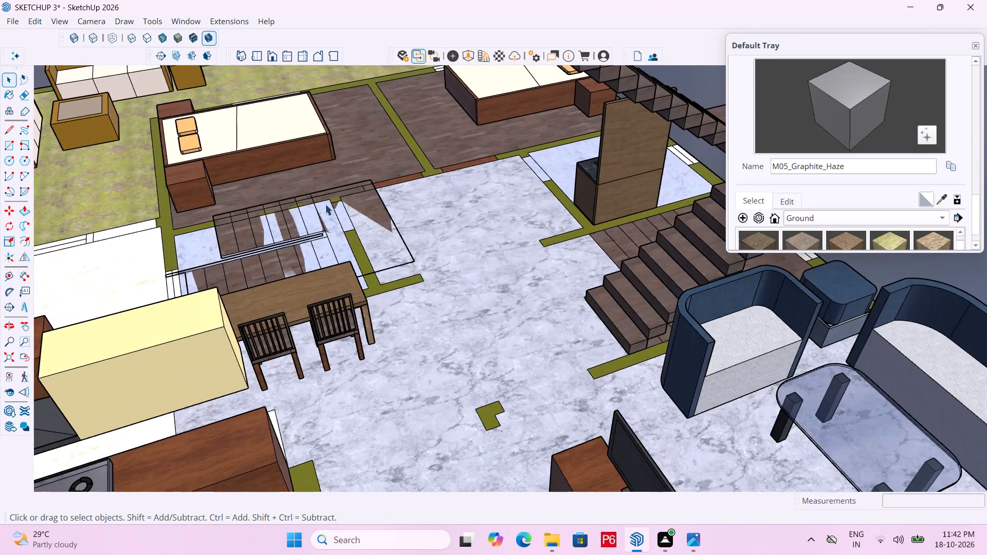
Erase the leftover landing outline and the tread and railing lines of the old stair nearest the dining table.
{"action": "scroll", "coordinate": [413, 221], "scroll_direction": "up", "scroll_amount": 3}
{"action": "key", "text": "e"}
{"action": "left_click", "coordinate": [389, 227]}
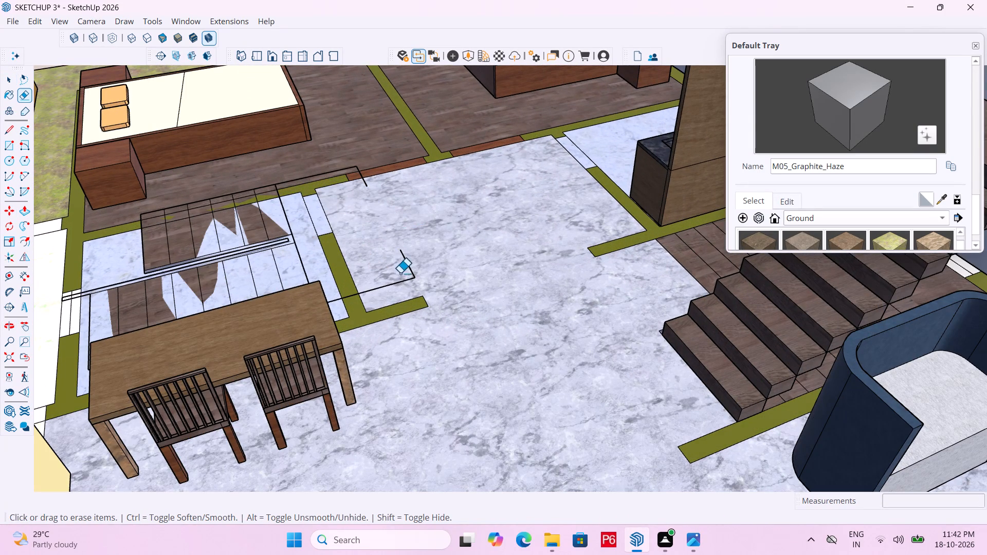
{"action": "left_click_drag", "start_coordinate": [411, 273], "coordinate": [405, 284]}
{"action": "left_click_drag", "start_coordinate": [304, 265], "coordinate": [288, 260]}
{"action": "left_click_drag", "start_coordinate": [285, 260], "coordinate": [278, 260]}
{"action": "left_click_drag", "start_coordinate": [275, 260], "coordinate": [237, 269]}
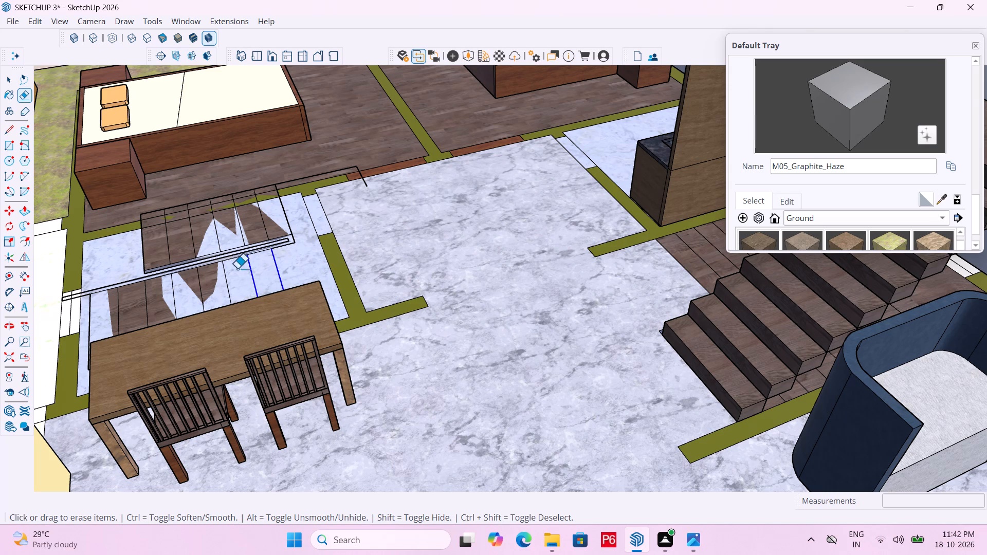
{"action": "left_click_drag", "start_coordinate": [237, 269], "coordinate": [107, 286]}
{"action": "left_click_drag", "start_coordinate": [102, 310], "coordinate": [121, 310]}
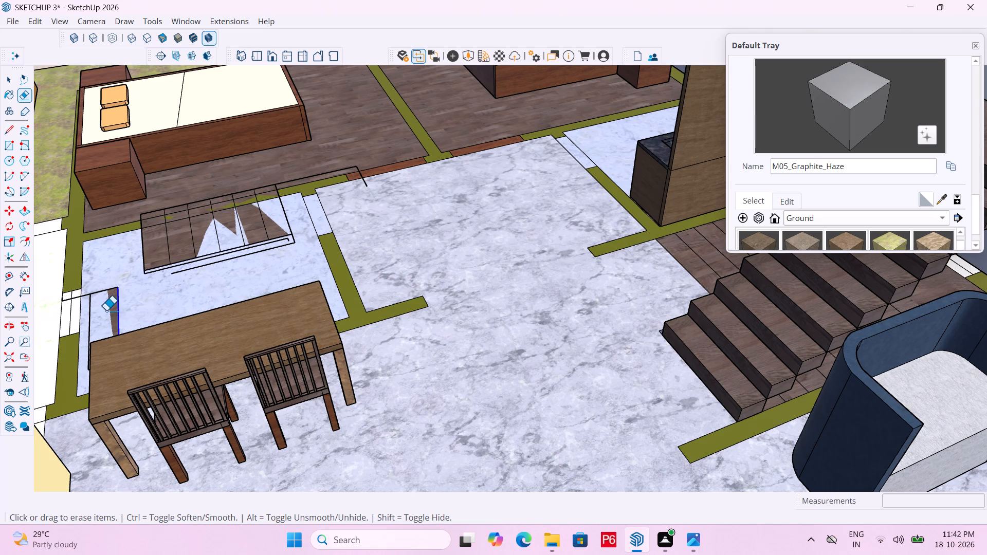
{"action": "left_click_drag", "start_coordinate": [106, 311], "coordinate": [101, 313]}
{"action": "left_click_drag", "start_coordinate": [92, 312], "coordinate": [99, 288]}
{"action": "left_click_drag", "start_coordinate": [100, 287], "coordinate": [99, 292]}
{"action": "left_click", "coordinate": [98, 293]}
{"action": "left_click_drag", "start_coordinate": [92, 303], "coordinate": [89, 293]}
{"action": "left_click", "coordinate": [89, 293]}
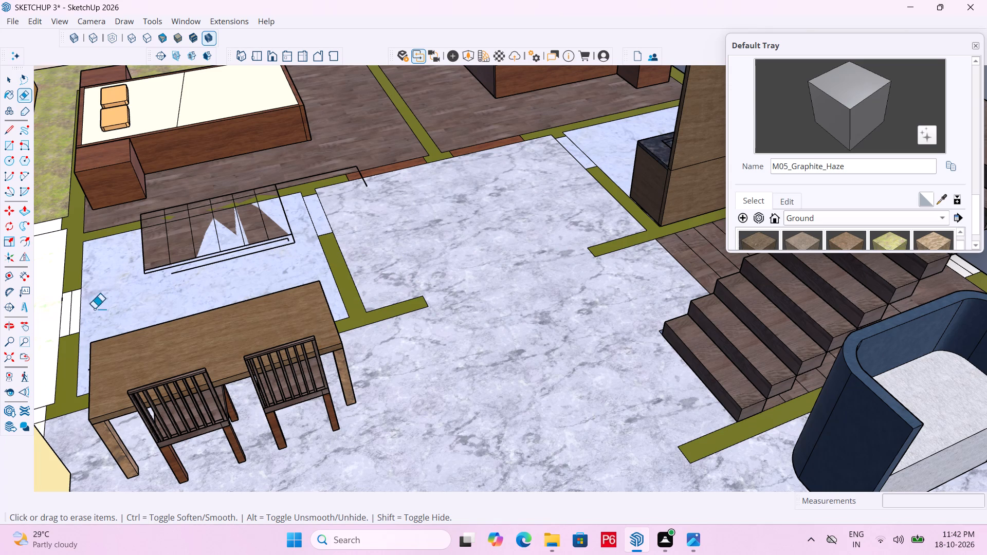
Erase the second flight's leftover tread lines and the stray edges along the bedroom wall and behind the dining table.
{"action": "left_click_drag", "start_coordinate": [186, 263], "coordinate": [212, 244]}
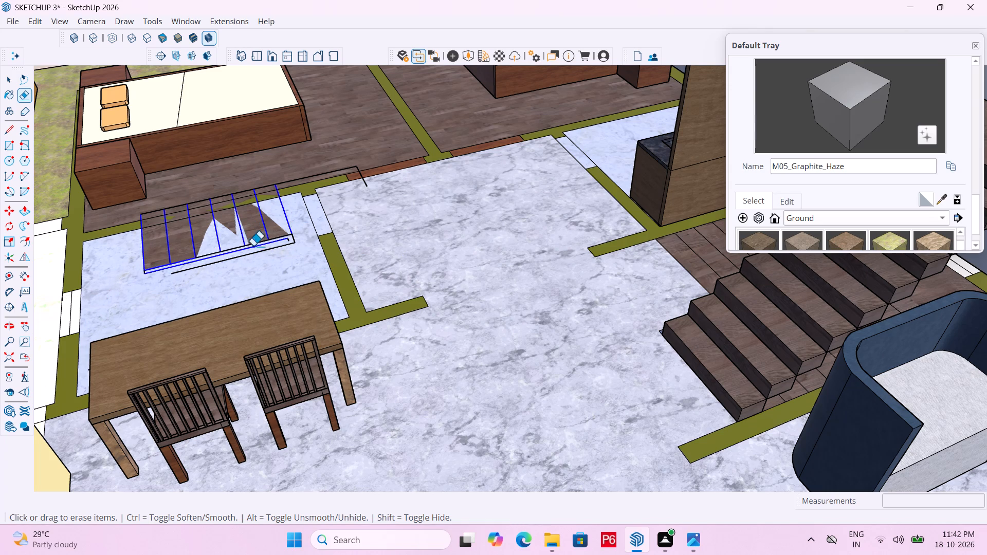
{"action": "left_click_drag", "start_coordinate": [292, 243], "coordinate": [257, 248]}
{"action": "left_click_drag", "start_coordinate": [138, 267], "coordinate": [149, 274]}
{"action": "left_click", "coordinate": [149, 273]}
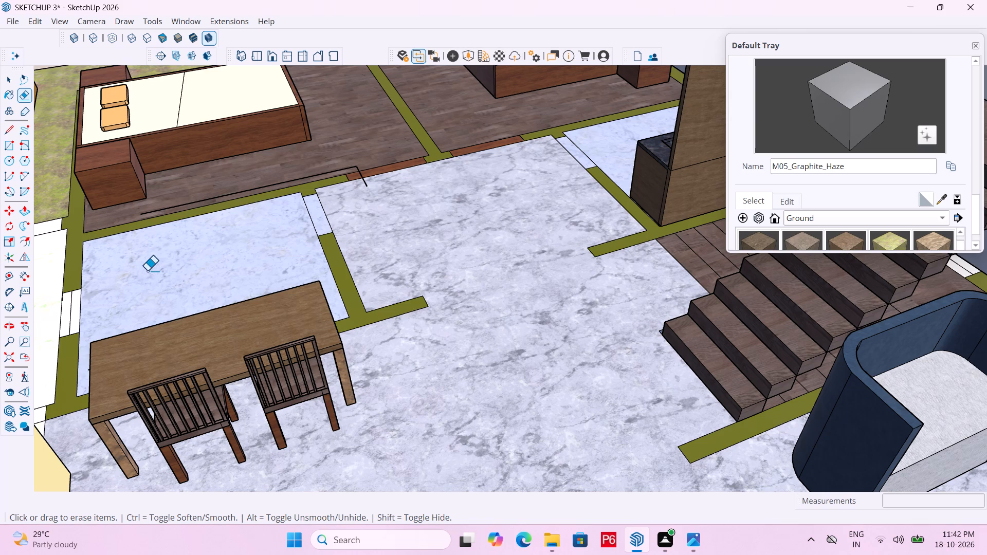
{"action": "scroll", "coordinate": [394, 154], "scroll_direction": "up", "scroll_amount": 5}
{"action": "left_click", "coordinate": [322, 176]}
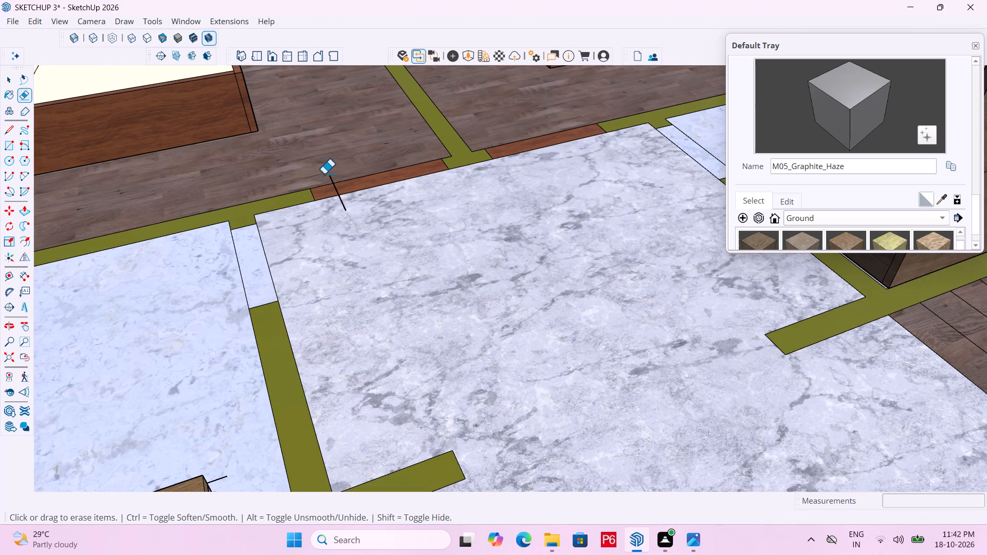
{"action": "left_click", "coordinate": [330, 175]}
{"action": "scroll", "coordinate": [414, 217], "scroll_direction": "down", "scroll_amount": 6}
{"action": "scroll", "coordinate": [466, 230], "scroll_direction": "down", "scroll_amount": 5}
{"action": "middle_click_drag", "start_coordinate": [463, 255], "coordinate": [381, 286]}
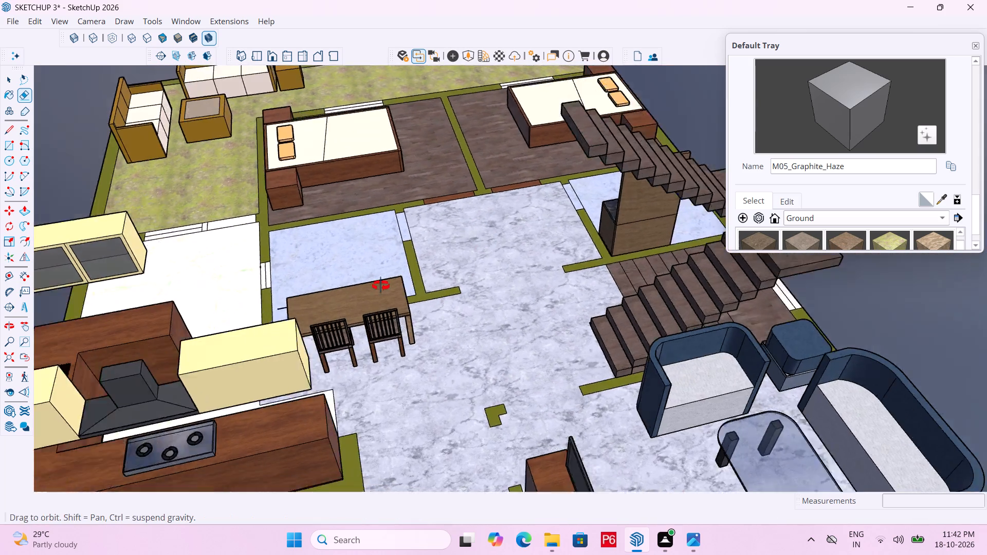
{"action": "middle_click_drag", "start_coordinate": [381, 286], "coordinate": [154, 321]}
{"action": "scroll", "coordinate": [515, 119], "scroll_direction": "up", "scroll_amount": 5}
{"action": "scroll", "coordinate": [376, 223], "scroll_direction": "up", "scroll_amount": 3}
{"action": "left_click_drag", "start_coordinate": [361, 234], "coordinate": [347, 242]}
{"action": "double_click", "coordinate": [346, 242]}
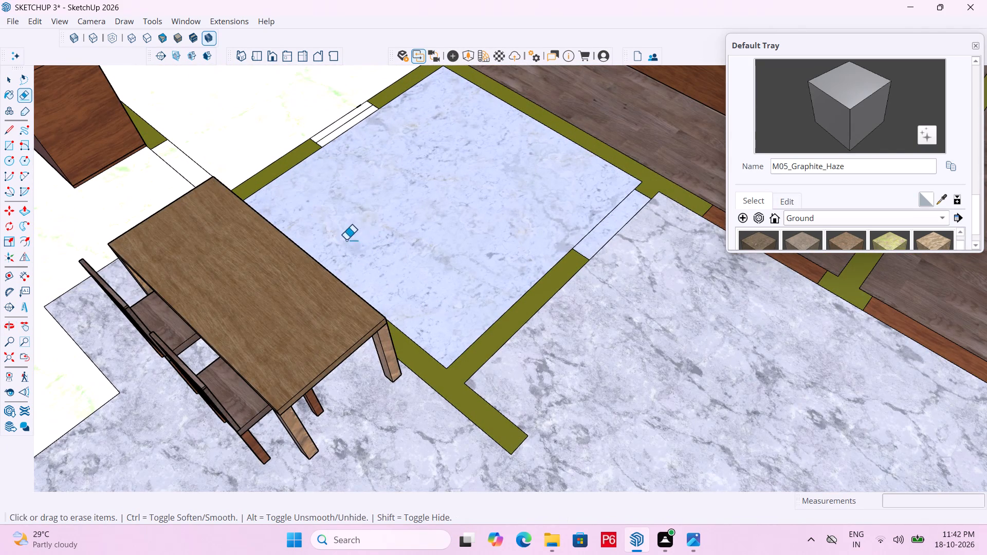
Save the model.
{"action": "scroll", "coordinate": [375, 217], "scroll_direction": "down", "scroll_amount": 4}
{"action": "key", "text": "ctrl+s"}
{"action": "key", "text": "ctrl+s"}
{"action": "key", "text": "ctrl+s"}
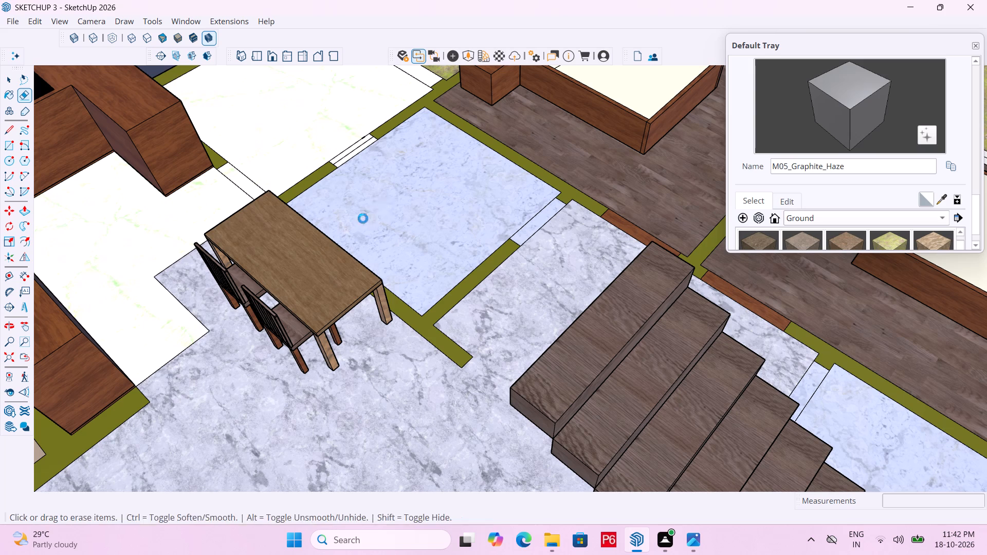
{"action": "key", "text": "ctrl+s"}
Examine the whole furnished ground-floor plan with the relocated staircase from several angles.
{"action": "scroll", "coordinate": [321, 213], "scroll_direction": "down", "scroll_amount": 10}
{"action": "scroll", "coordinate": [268, 200], "scroll_direction": "down", "scroll_amount": 6}
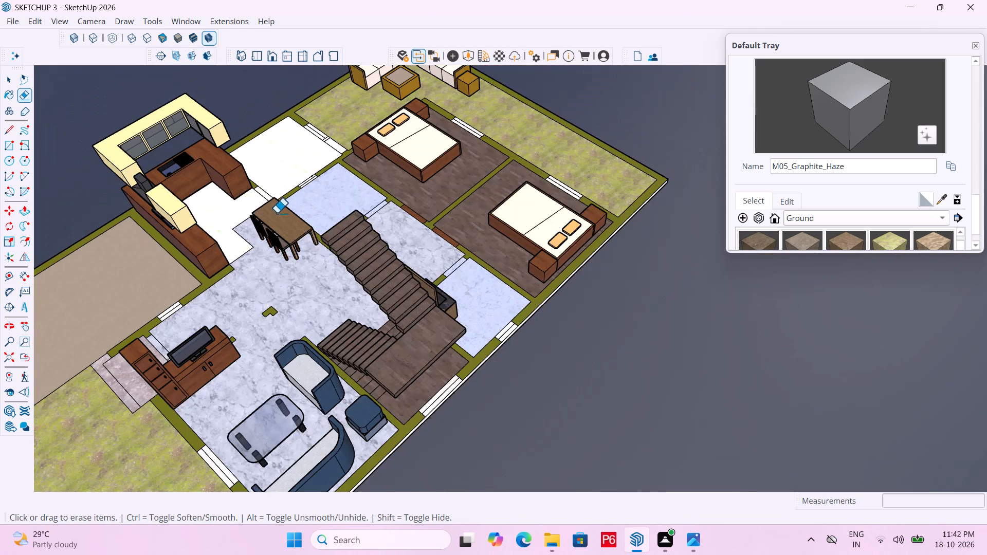
{"action": "scroll", "coordinate": [246, 248], "scroll_direction": "down", "scroll_amount": 3}
{"action": "middle_click_drag", "start_coordinate": [589, 330], "coordinate": [8, 207]}
{"action": "scroll", "coordinate": [187, 305], "scroll_direction": "down", "scroll_amount": 6}
{"action": "middle_click_drag", "start_coordinate": [570, 349], "coordinate": [702, 385]}
{"action": "scroll", "coordinate": [680, 272], "scroll_direction": "up", "scroll_amount": 4}
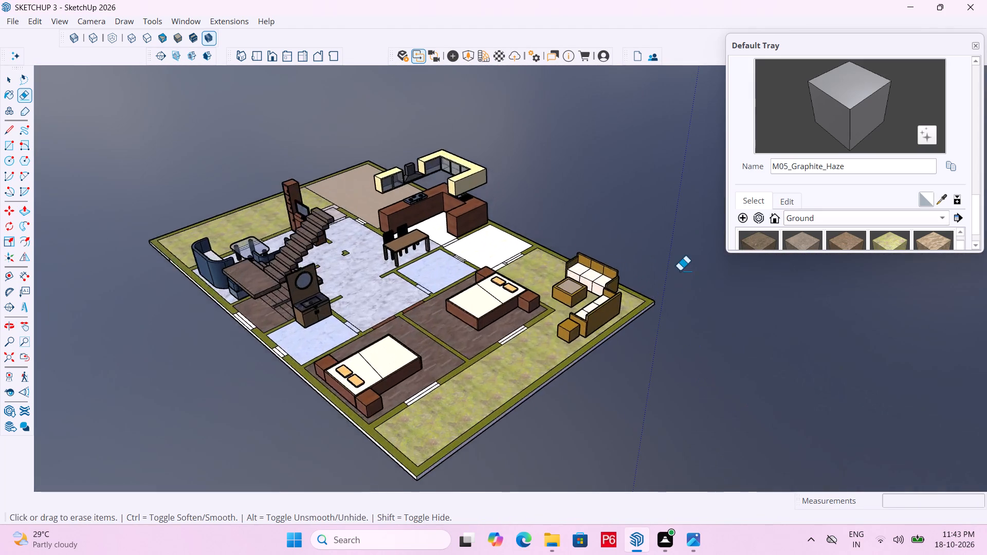
{"action": "scroll", "coordinate": [680, 271], "scroll_direction": "up", "scroll_amount": 2}
{"action": "scroll", "coordinate": [650, 248], "scroll_direction": "down", "scroll_amount": 5}
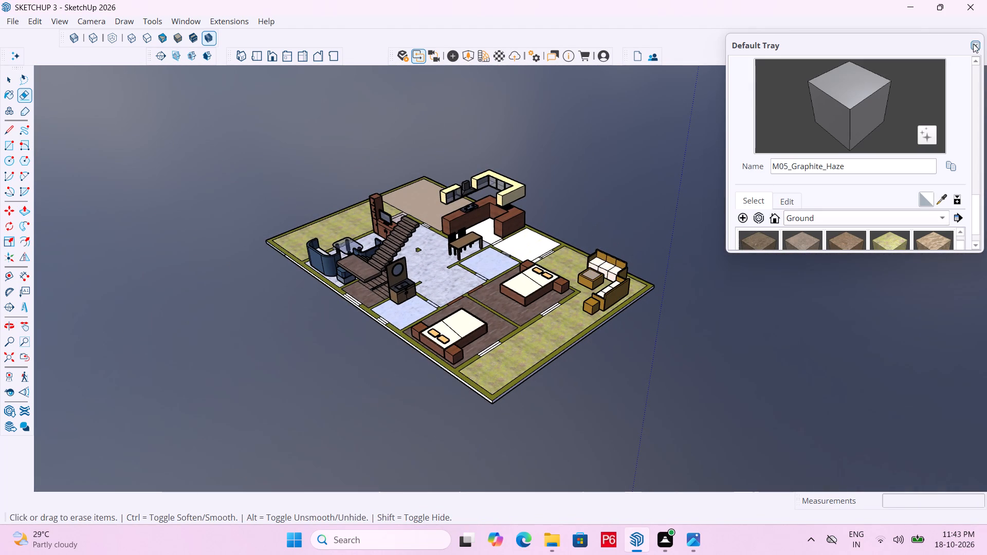
Close the Default Tray and save the model with the full furnished plan in view.
{"action": "left_click", "coordinate": [973, 44]}
{"action": "middle_click_drag", "start_coordinate": [444, 255], "coordinate": [460, 263]}
{"action": "scroll", "coordinate": [454, 257], "scroll_direction": "up", "scroll_amount": 4}
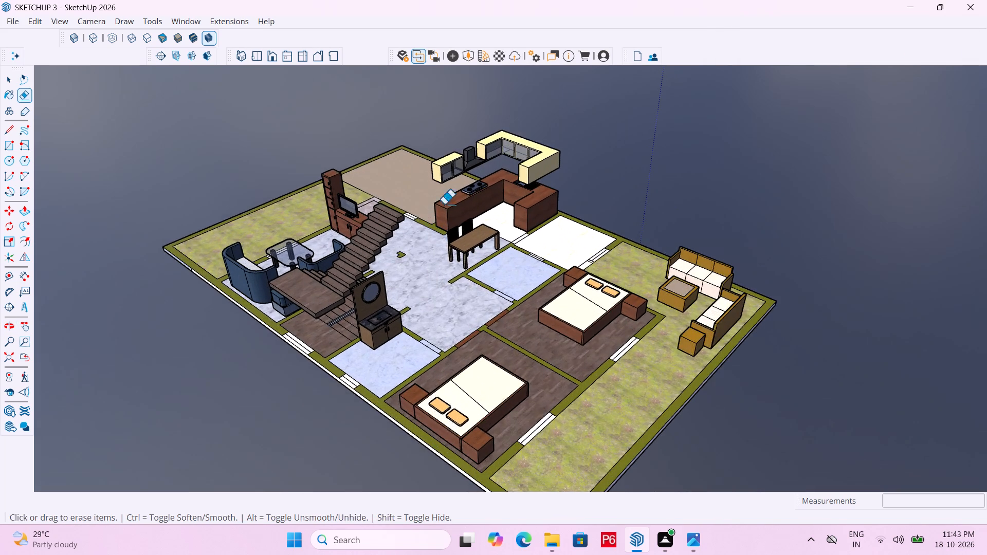
{"action": "scroll", "coordinate": [492, 185], "scroll_direction": "down", "scroll_amount": 2}
{"action": "key", "text": "ctrl+s"}
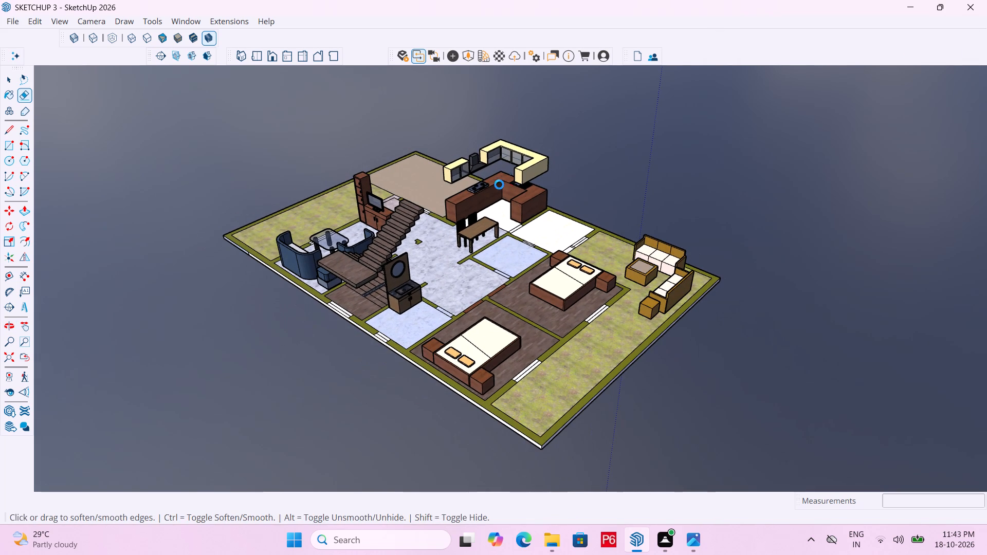
{"action": "key", "text": "ctrl+s"}
{"action": "key", "text": "ctrl+s"}
{"action": "key", "text": "ctrl+s"}
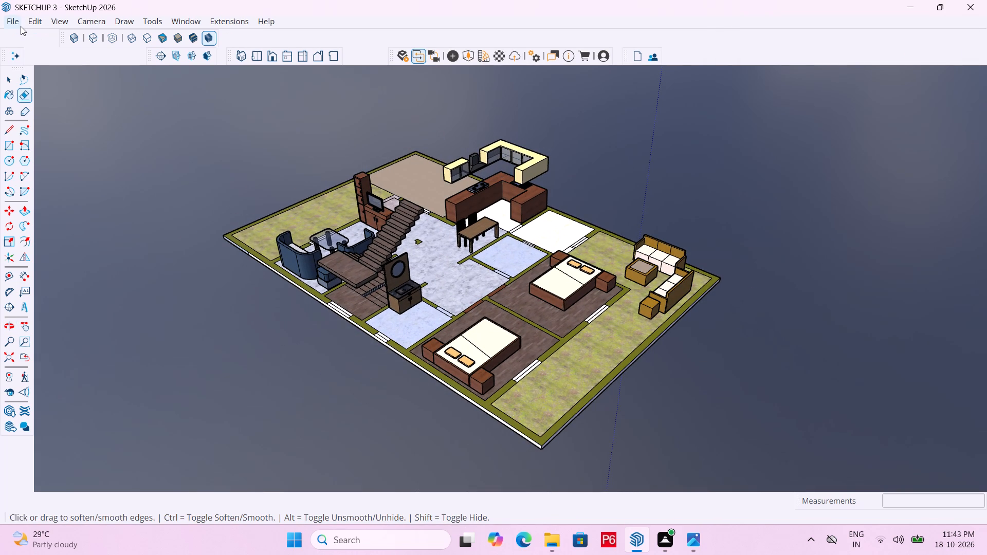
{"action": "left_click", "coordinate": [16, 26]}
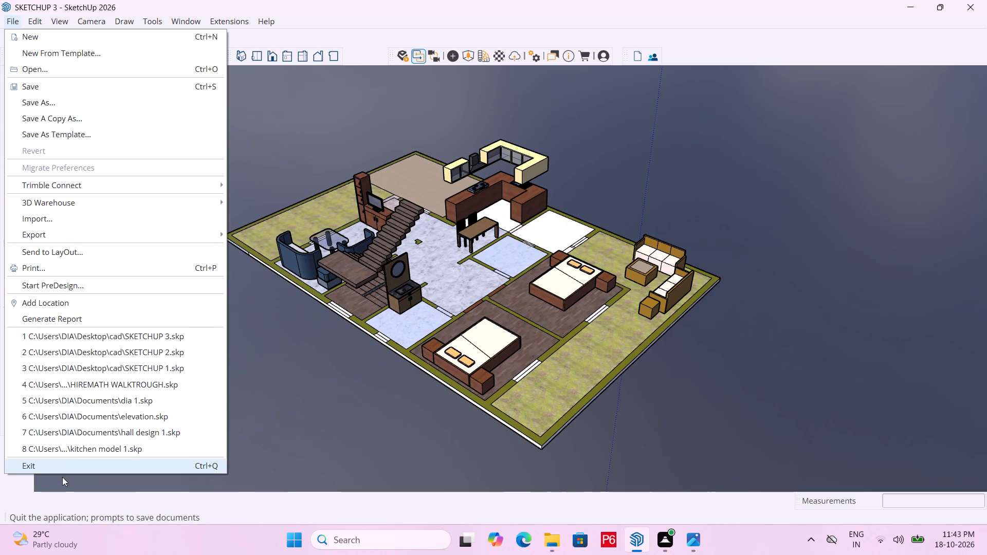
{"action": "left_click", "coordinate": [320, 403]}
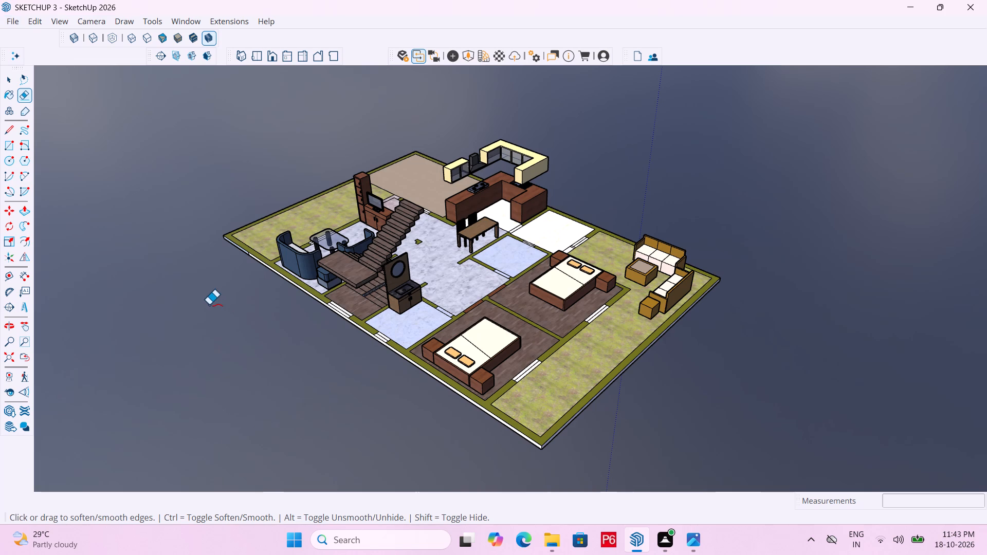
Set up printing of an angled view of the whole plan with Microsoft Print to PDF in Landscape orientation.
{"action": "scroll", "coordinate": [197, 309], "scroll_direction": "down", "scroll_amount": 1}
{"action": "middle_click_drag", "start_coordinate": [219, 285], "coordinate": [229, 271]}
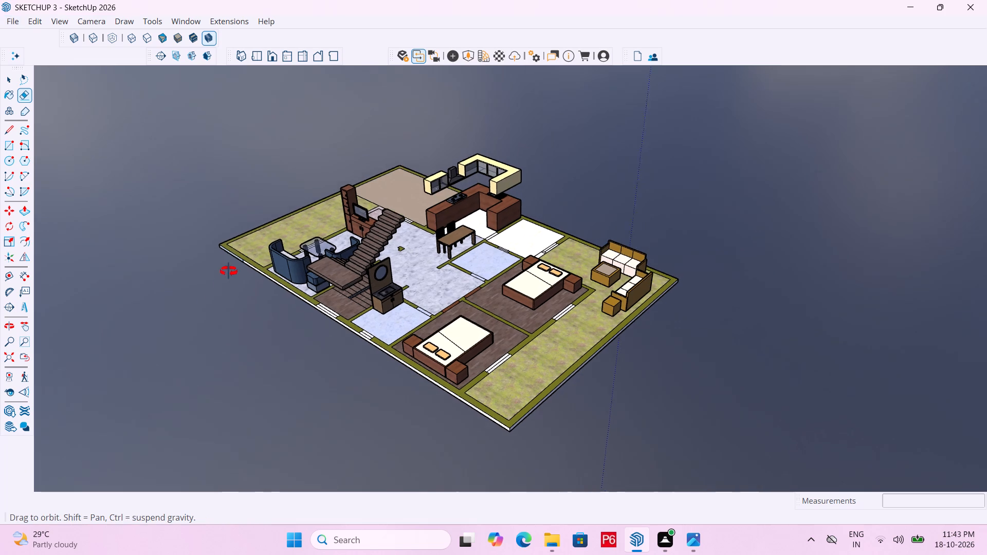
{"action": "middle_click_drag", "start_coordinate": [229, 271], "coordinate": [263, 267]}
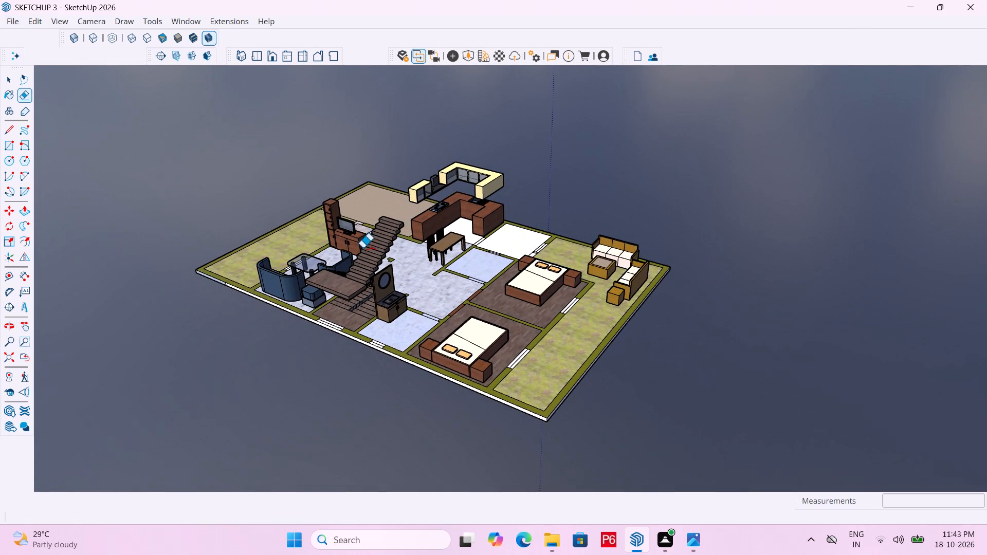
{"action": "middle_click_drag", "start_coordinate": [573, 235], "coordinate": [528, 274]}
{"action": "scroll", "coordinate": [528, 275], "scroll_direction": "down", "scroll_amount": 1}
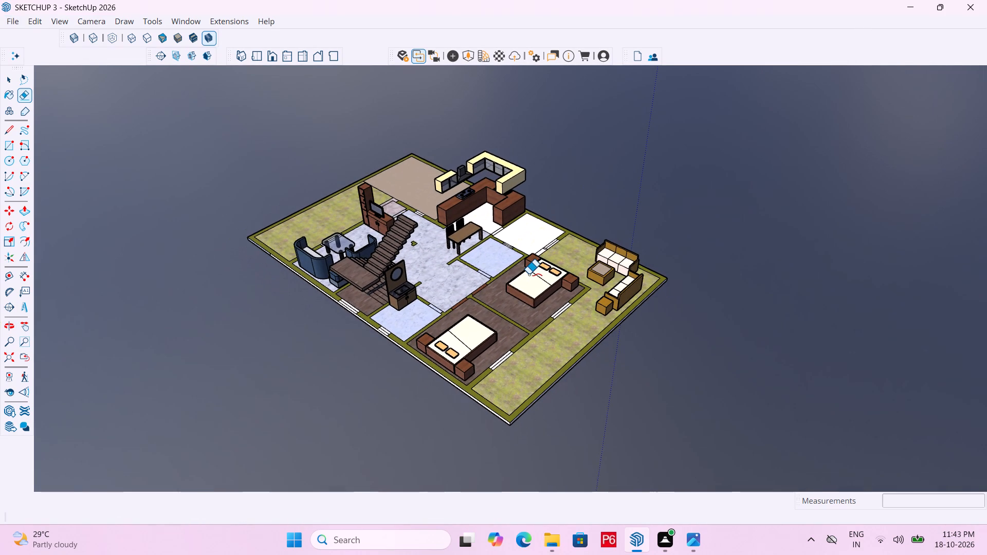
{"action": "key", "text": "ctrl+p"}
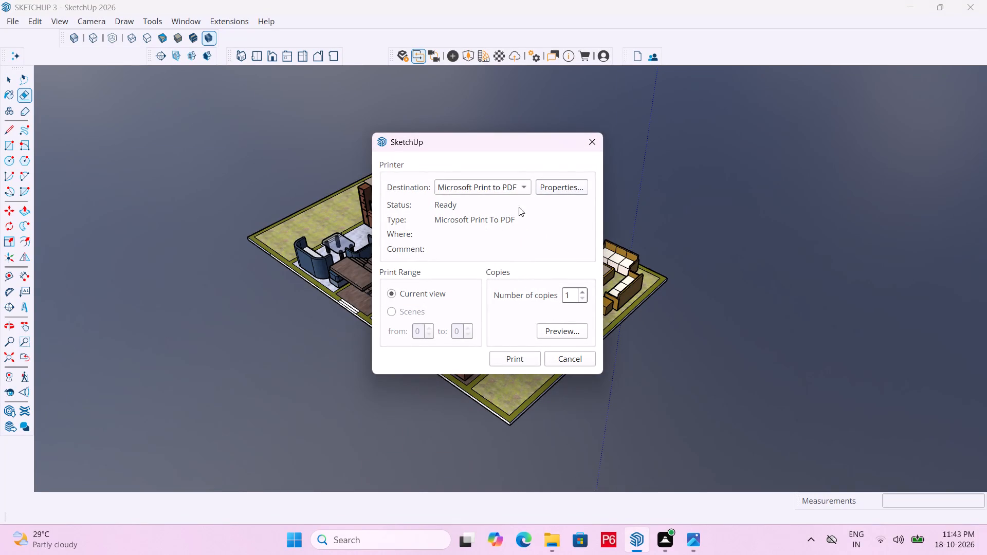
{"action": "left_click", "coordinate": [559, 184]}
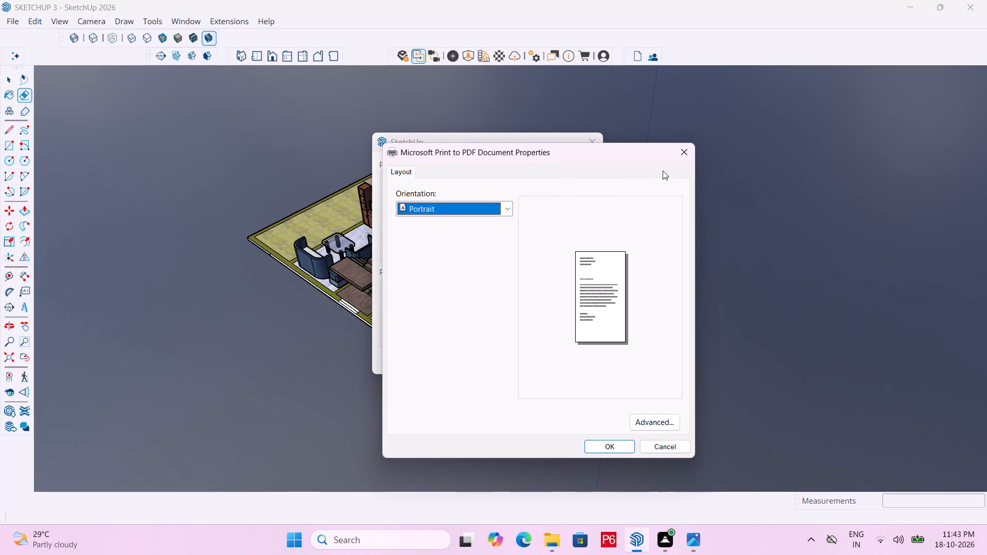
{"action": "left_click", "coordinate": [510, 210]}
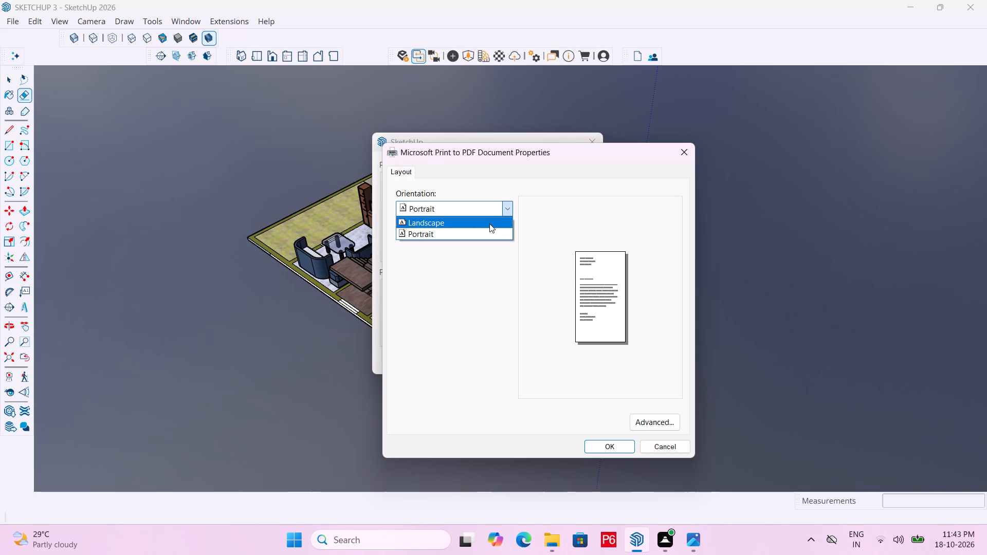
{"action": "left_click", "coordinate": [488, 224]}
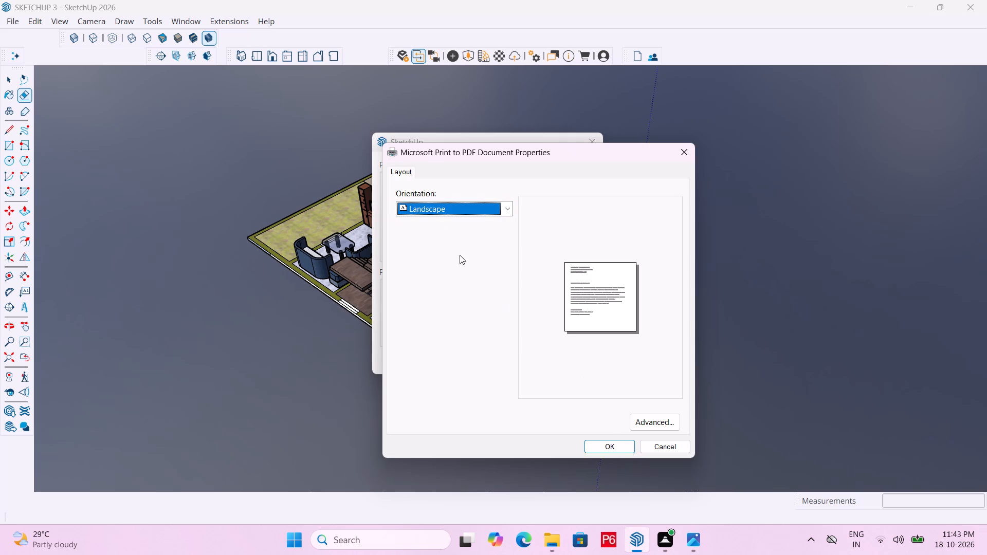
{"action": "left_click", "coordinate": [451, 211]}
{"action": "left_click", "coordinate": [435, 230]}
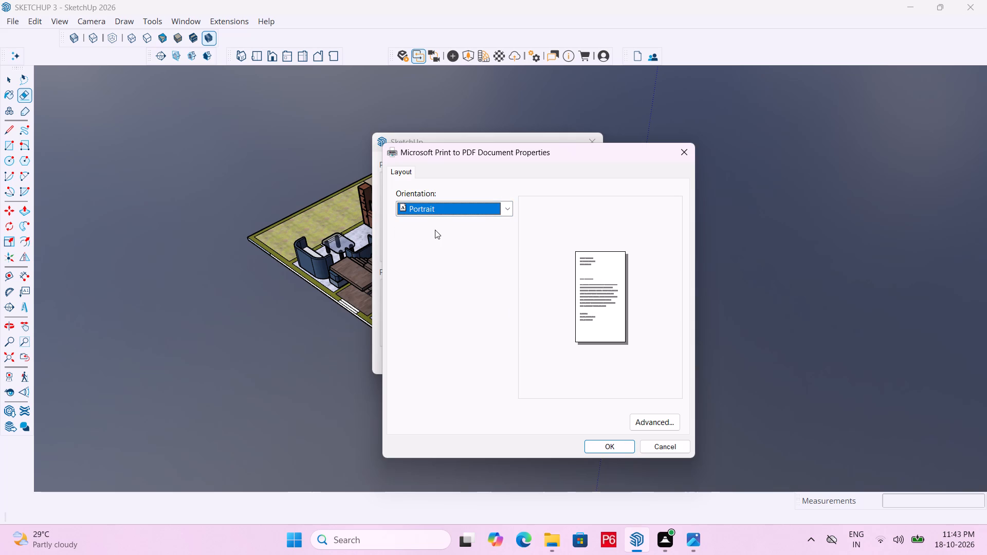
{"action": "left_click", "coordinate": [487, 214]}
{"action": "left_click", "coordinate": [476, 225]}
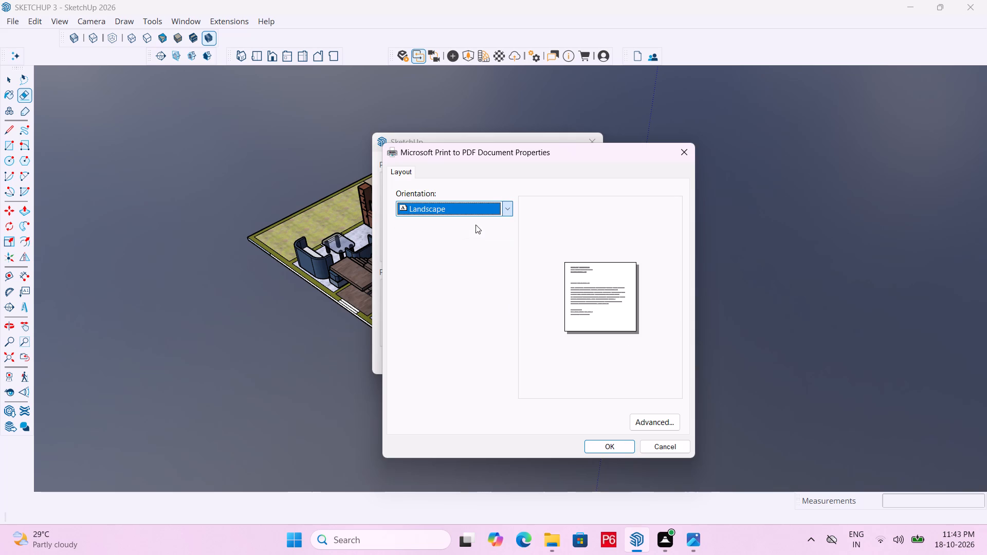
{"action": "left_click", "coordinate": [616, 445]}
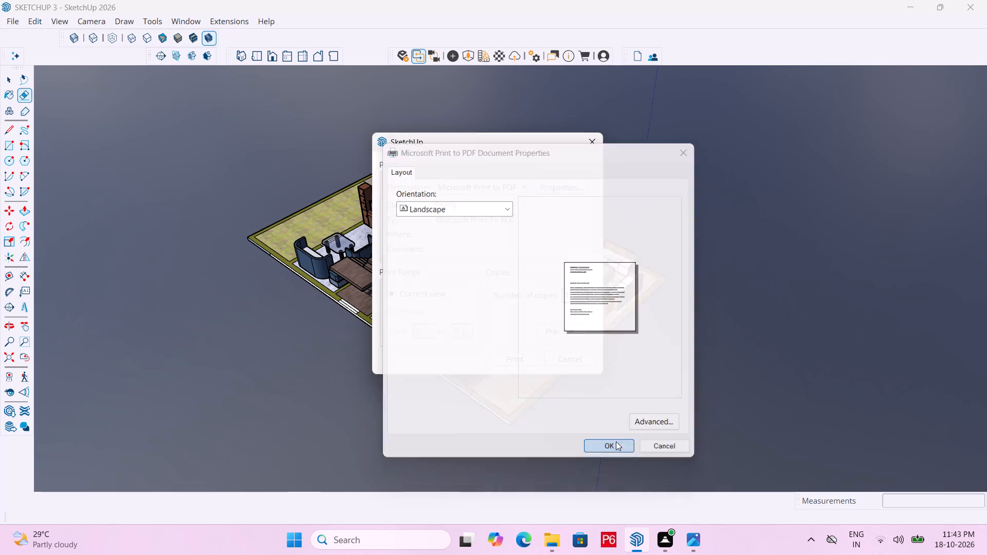
Preview the printed page, examine the plan's placement on it close up, and close the preview.
{"action": "left_click", "coordinate": [564, 331]}
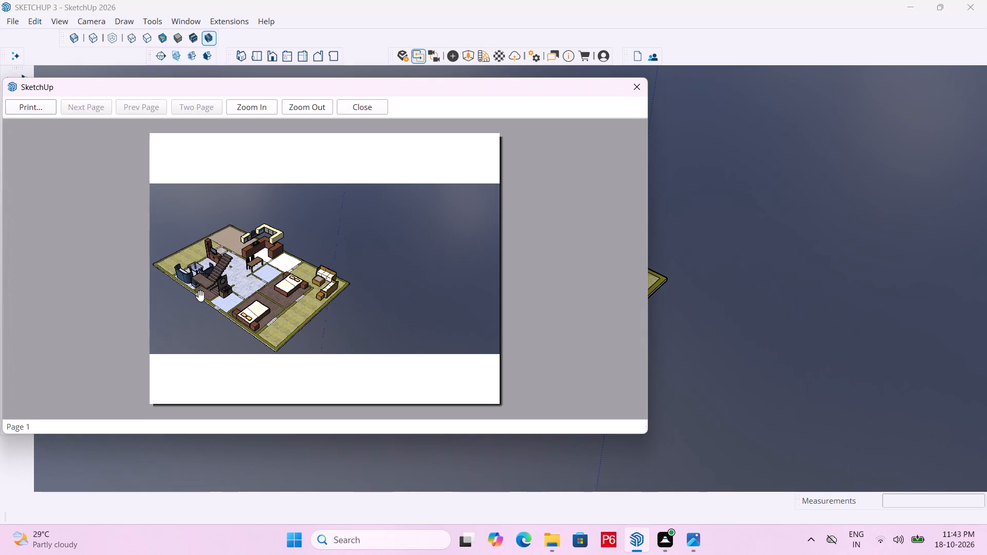
{"action": "left_click", "coordinate": [263, 108]}
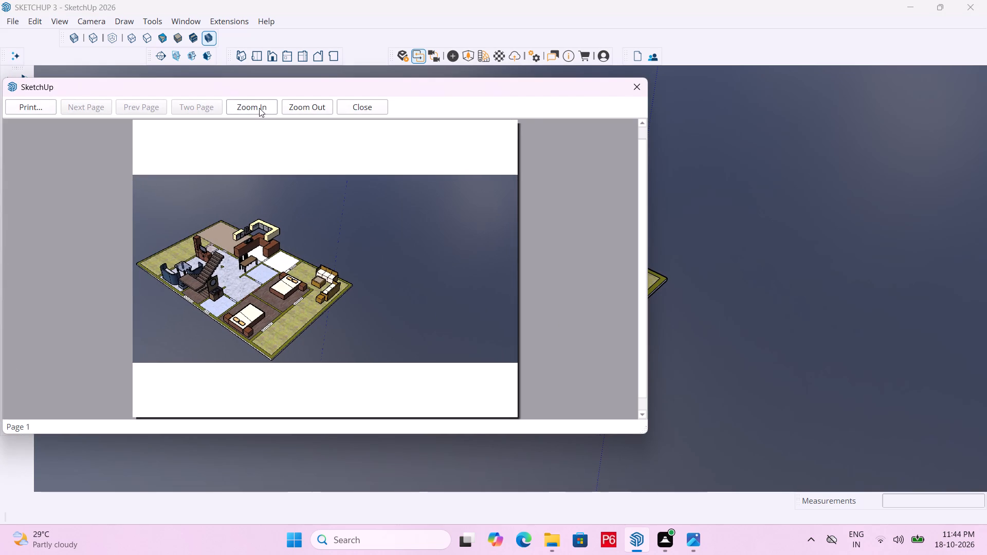
{"action": "triple_click", "coordinate": [258, 108]}
{"action": "triple_click", "coordinate": [258, 108]}
{"action": "left_click", "coordinate": [258, 108]}
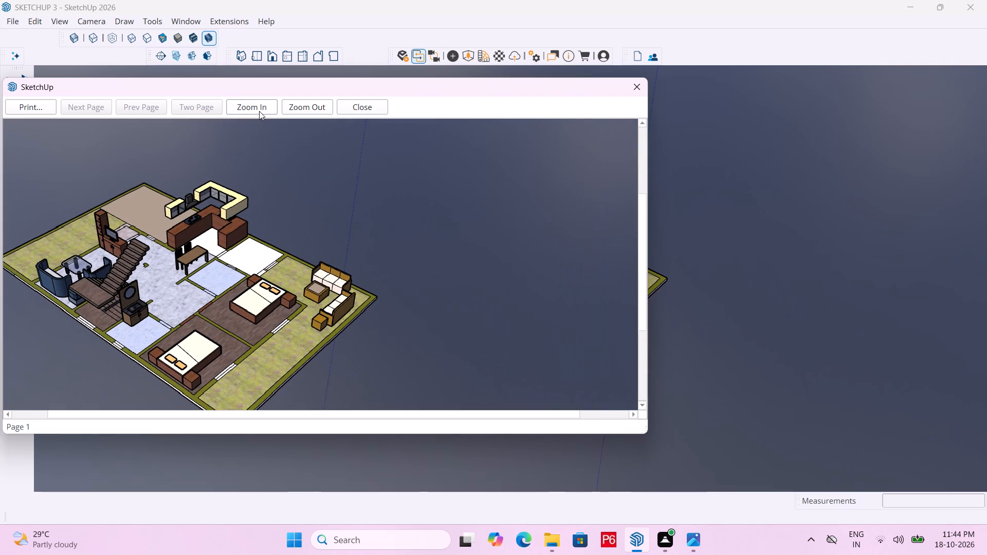
{"action": "key", "text": "ctrl+z"}
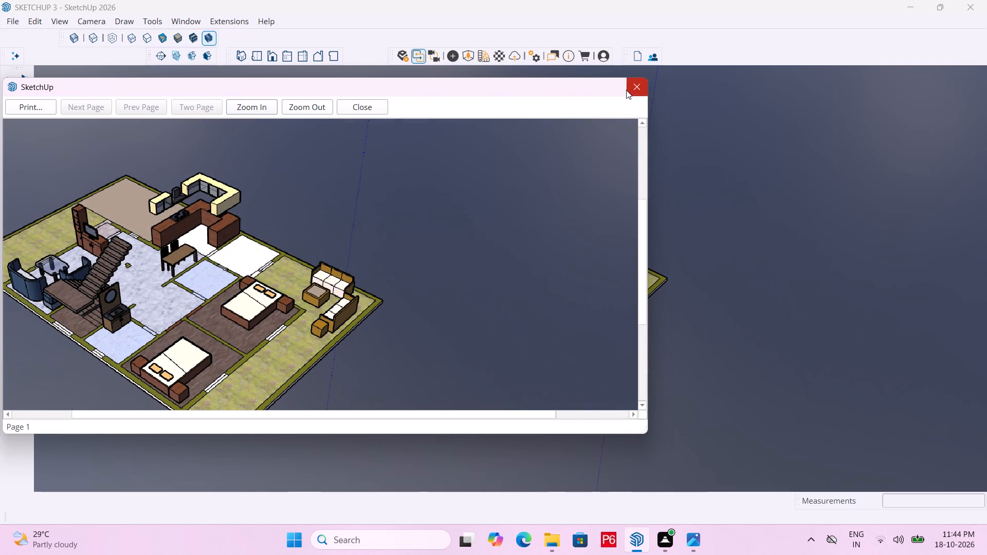
{"action": "left_click", "coordinate": [626, 90]}
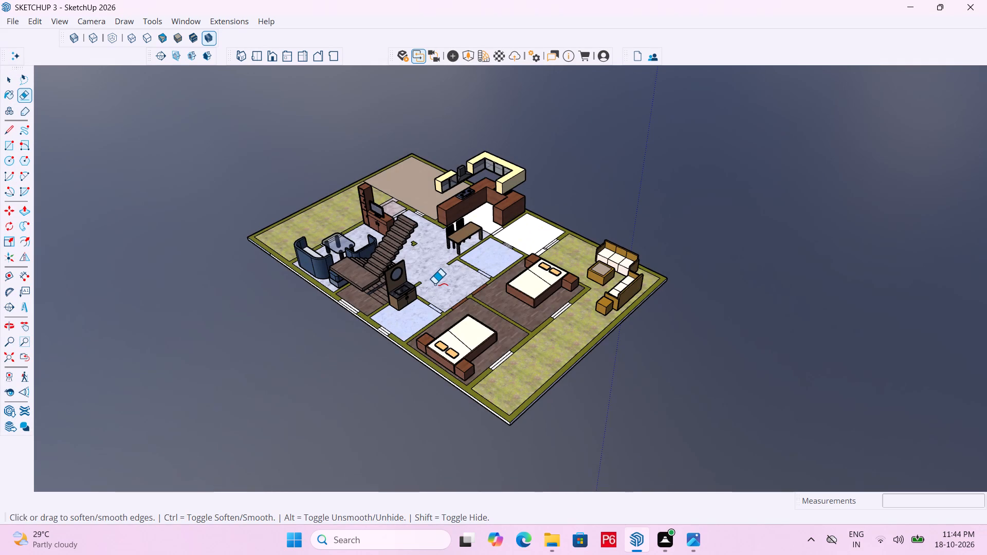
Set the Microsoft Print to PDF properties to Portrait orientation and A4 paper size.
{"action": "key", "text": "ctrl+p"}
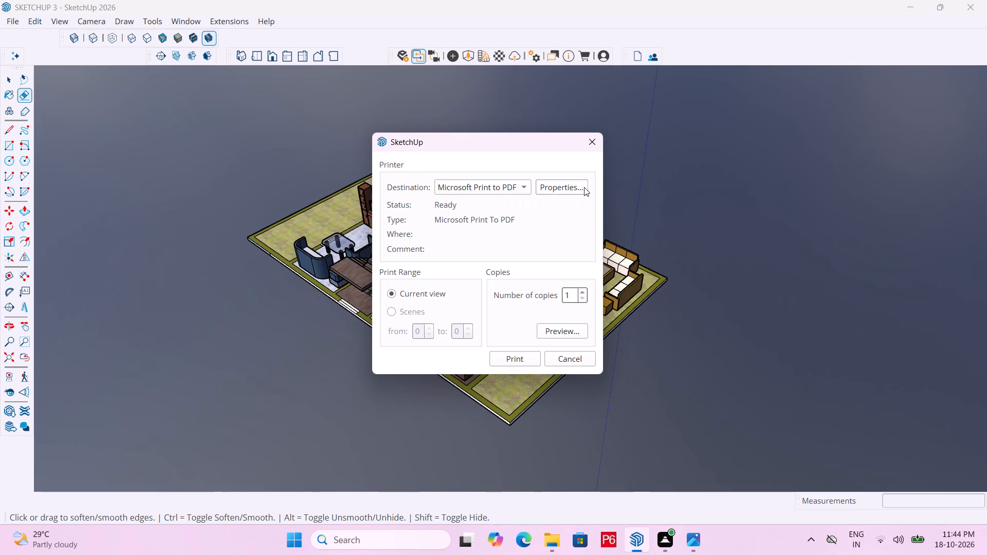
{"action": "left_click", "coordinate": [584, 187]}
{"action": "left_click", "coordinate": [457, 212]}
{"action": "left_click", "coordinate": [455, 234]}
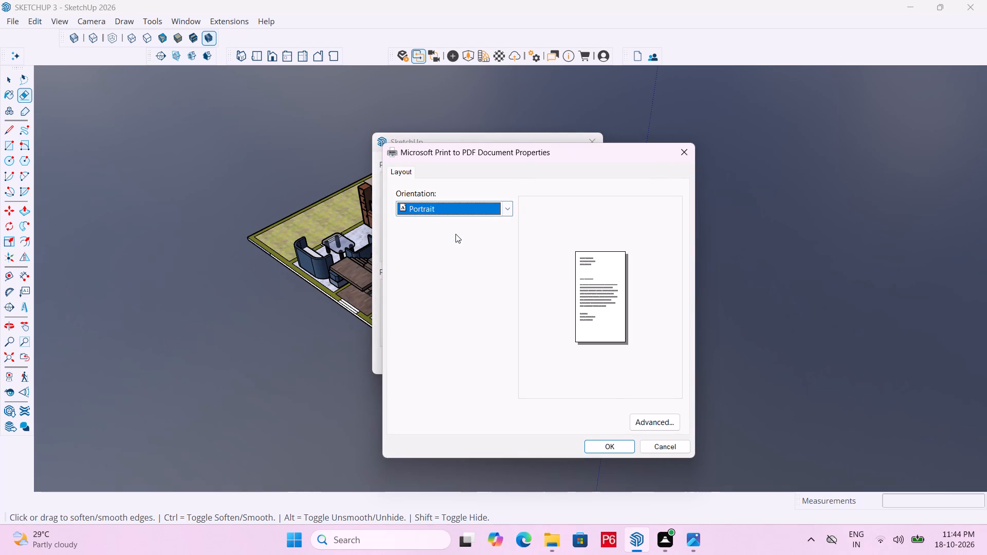
{"action": "left_click", "coordinate": [642, 425]}
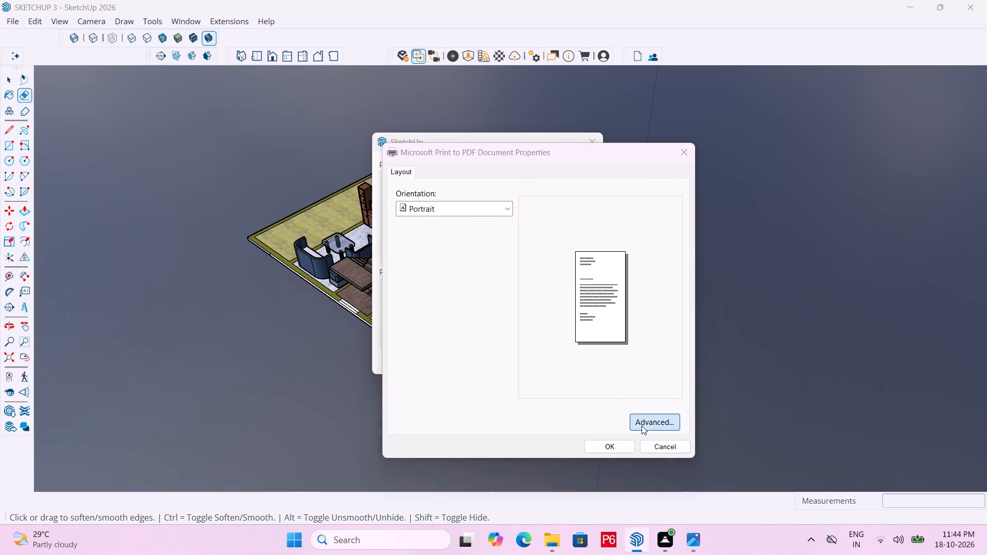
{"action": "left_click", "coordinate": [523, 241]}
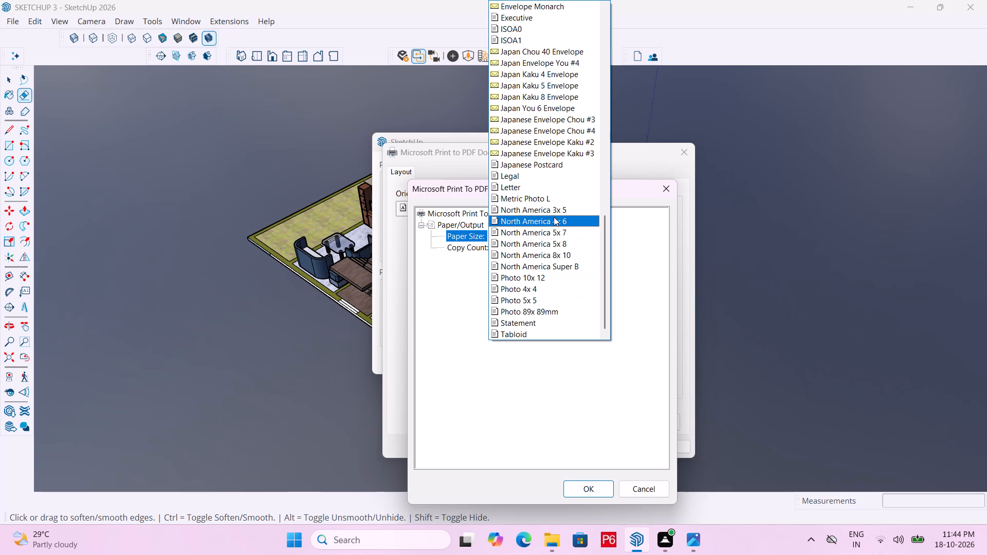
{"action": "scroll", "coordinate": [563, 226], "scroll_direction": "down", "scroll_amount": 5}
{"action": "scroll", "coordinate": [557, 243], "scroll_direction": "up", "scroll_amount": 1}
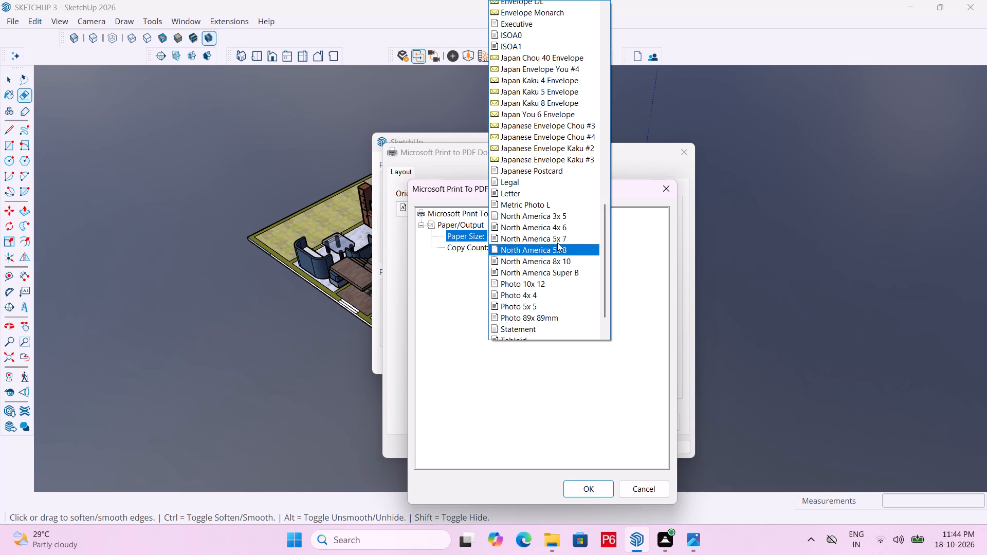
{"action": "scroll", "coordinate": [557, 243], "scroll_direction": "up", "scroll_amount": 14}
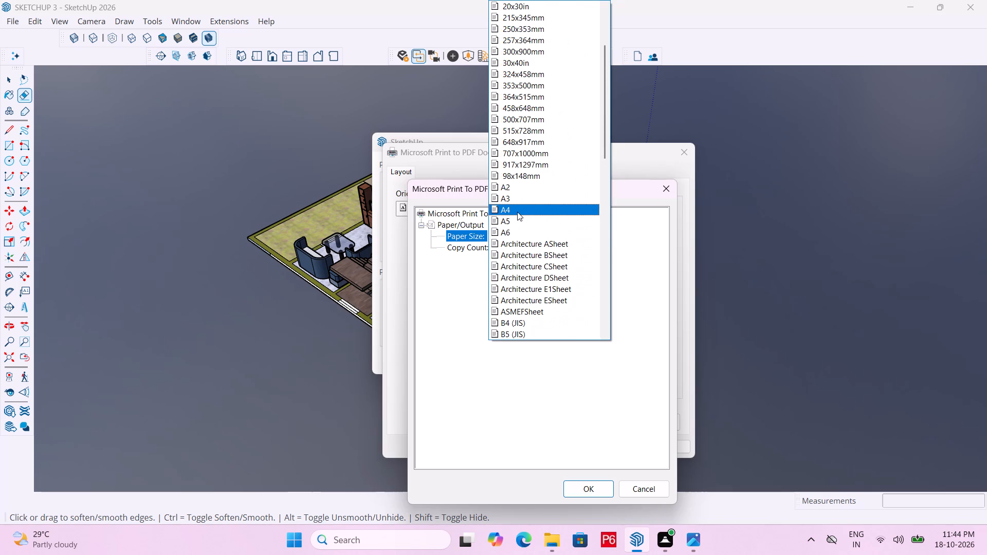
{"action": "left_click", "coordinate": [517, 212]}
{"action": "left_click", "coordinate": [577, 487]}
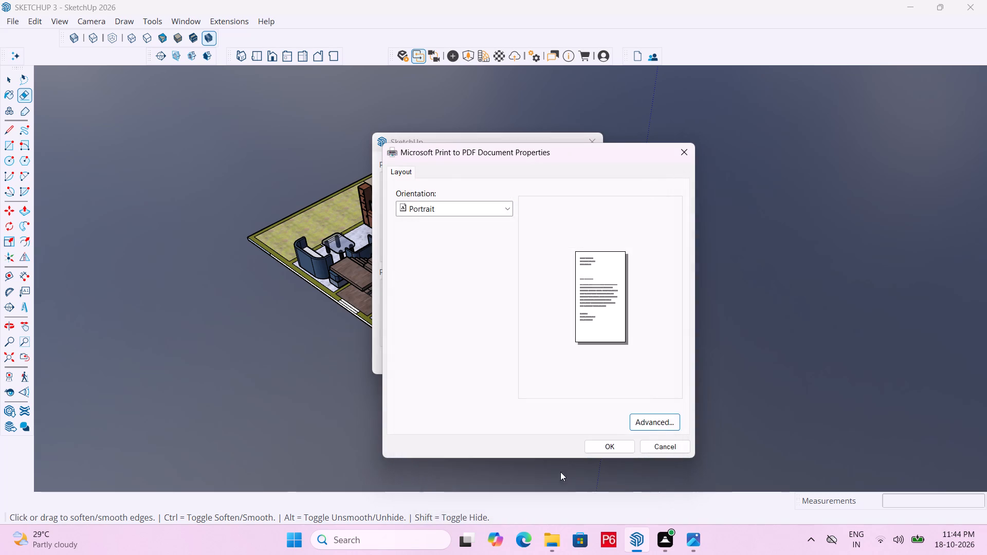
{"action": "left_click", "coordinate": [619, 447]}
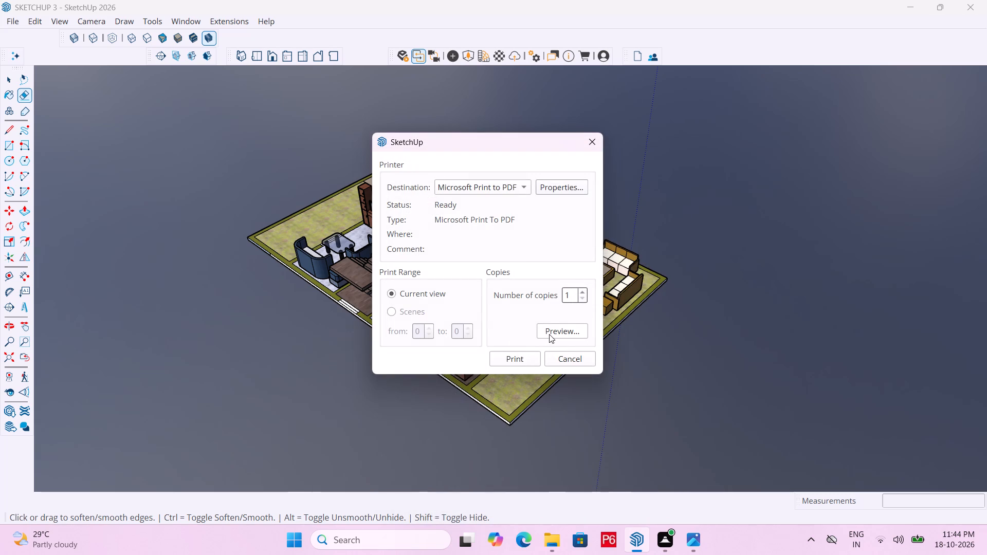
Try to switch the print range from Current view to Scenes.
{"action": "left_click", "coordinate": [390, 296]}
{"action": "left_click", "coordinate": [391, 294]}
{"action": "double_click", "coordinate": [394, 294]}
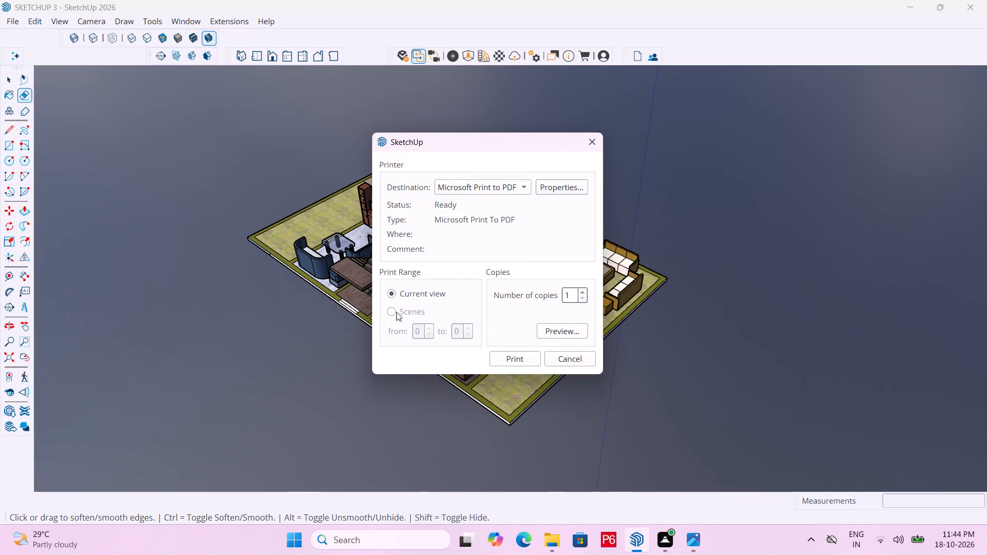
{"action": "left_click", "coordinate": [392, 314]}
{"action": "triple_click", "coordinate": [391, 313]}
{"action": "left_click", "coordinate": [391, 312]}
Preview the portrait A4 page, examine the plan's placement and page edges close up, and close the preview.
{"action": "left_click", "coordinate": [553, 330]}
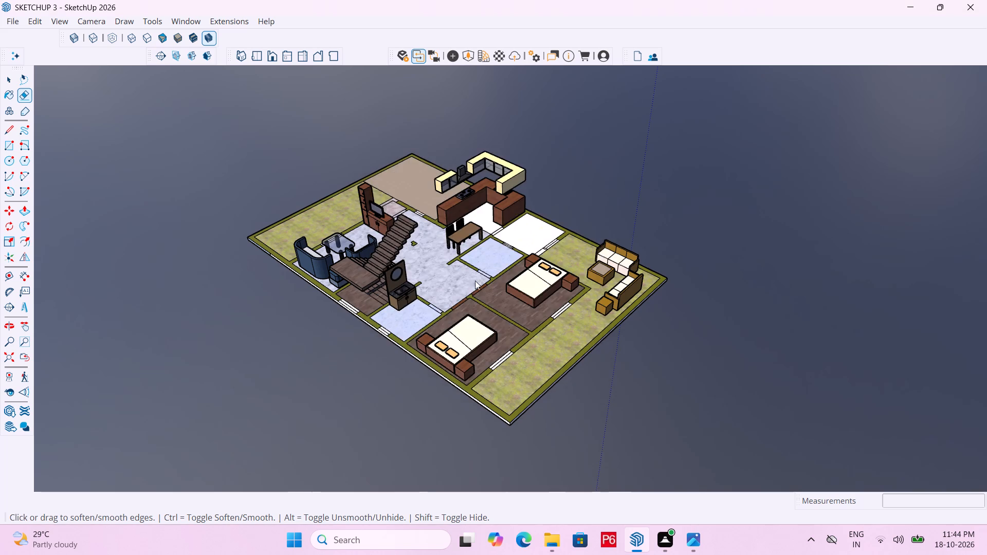
{"action": "scroll", "coordinate": [219, 284], "scroll_direction": "up", "scroll_amount": 5}
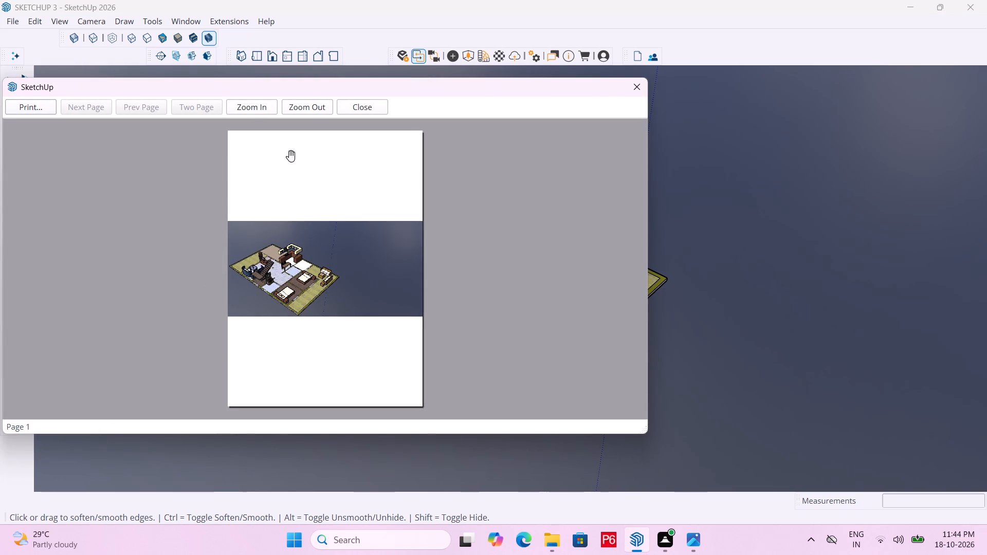
{"action": "triple_click", "coordinate": [254, 108]}
{"action": "triple_click", "coordinate": [254, 108]}
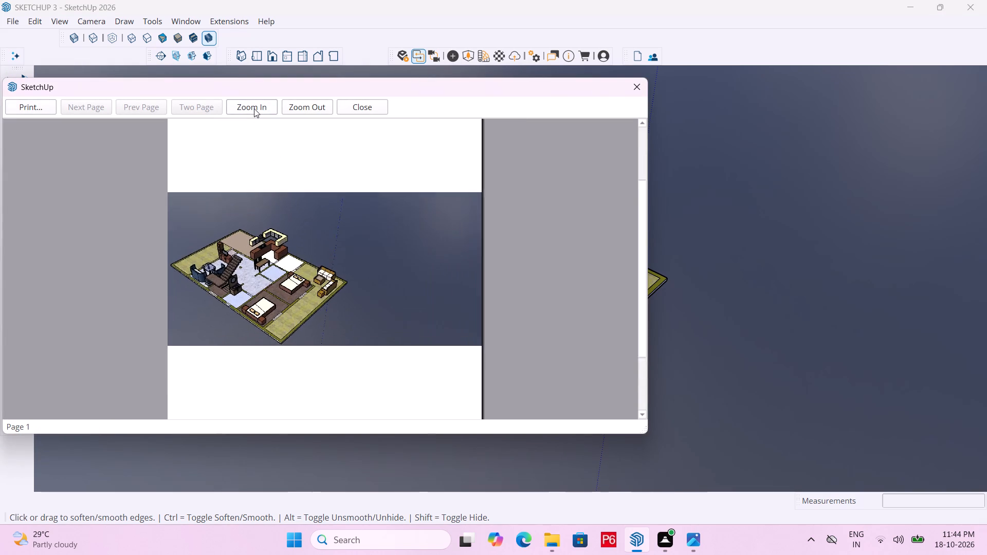
{"action": "triple_click", "coordinate": [254, 108]}
{"action": "triple_click", "coordinate": [254, 108]}
{"action": "double_click", "coordinate": [254, 108]}
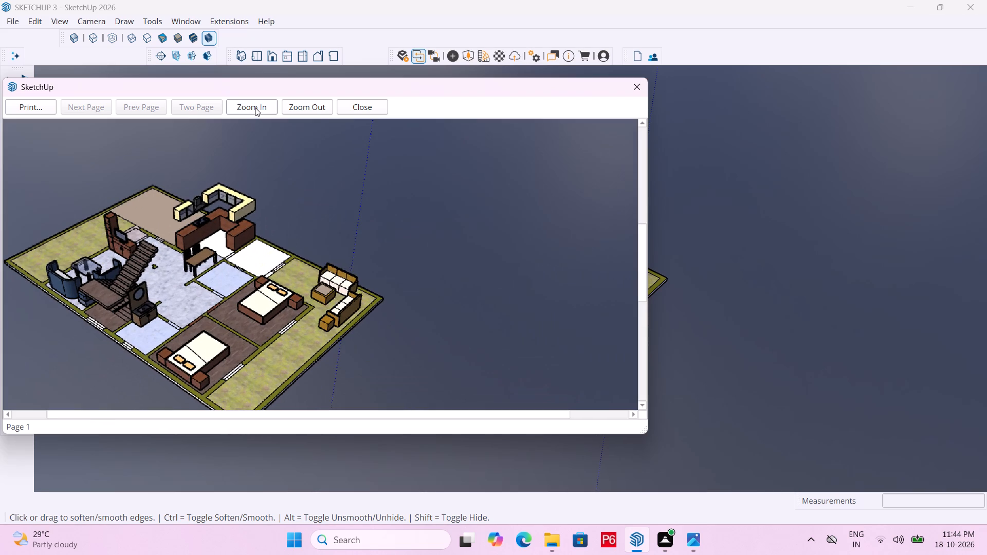
{"action": "scroll", "coordinate": [418, 243], "scroll_direction": "down", "scroll_amount": 1}
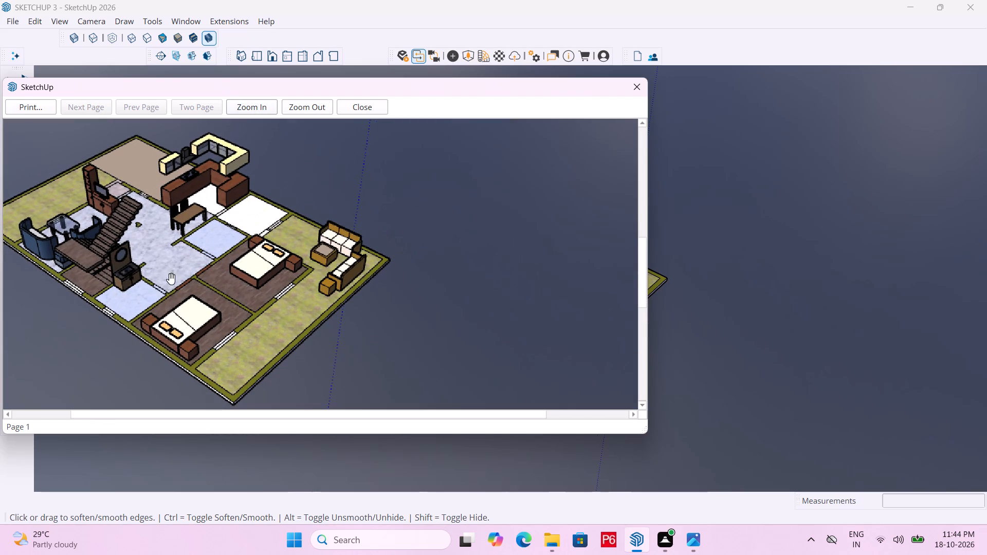
{"action": "middle_click_drag", "start_coordinate": [136, 284], "coordinate": [295, 276]}
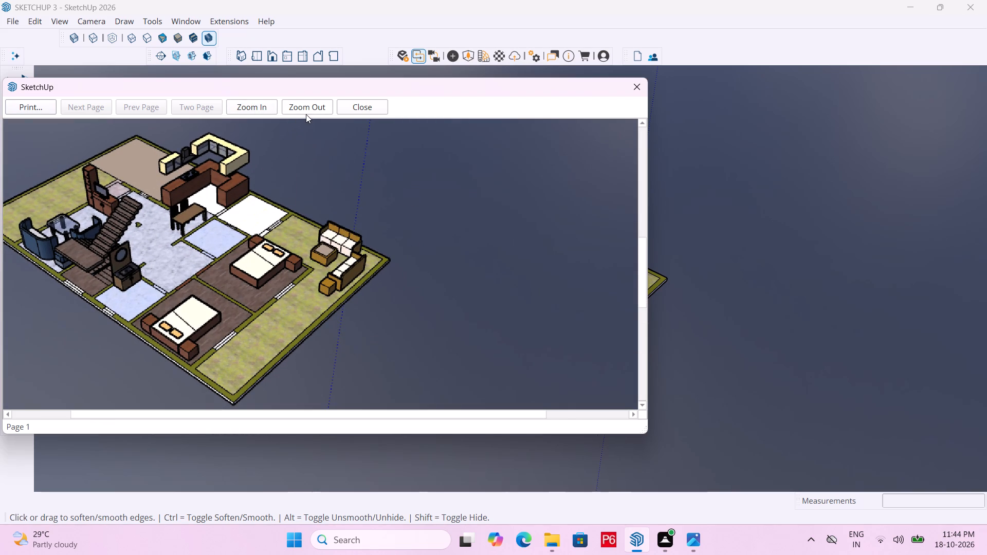
{"action": "double_click", "coordinate": [308, 112]}
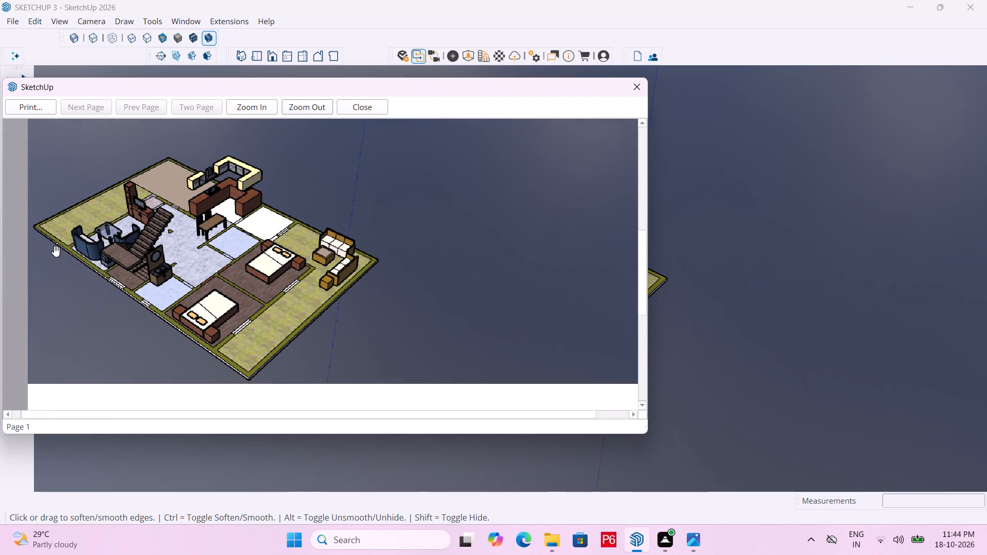
{"action": "scroll", "coordinate": [56, 251], "scroll_direction": "up", "scroll_amount": 1}
{"action": "scroll", "coordinate": [114, 257], "scroll_direction": "down", "scroll_amount": 1}
{"action": "scroll", "coordinate": [115, 257], "scroll_direction": "up", "scroll_amount": 1}
{"action": "scroll", "coordinate": [115, 257], "scroll_direction": "down", "scroll_amount": 1}
{"action": "left_click_drag", "start_coordinate": [642, 289], "coordinate": [641, 279]}
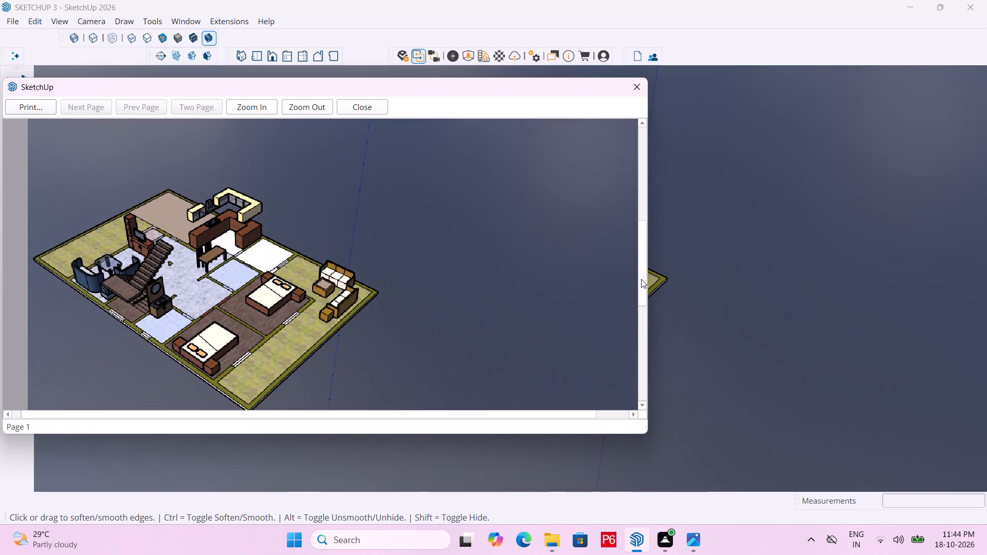
{"action": "left_click_drag", "start_coordinate": [641, 279], "coordinate": [641, 282]}
{"action": "left_click", "coordinate": [641, 282]}
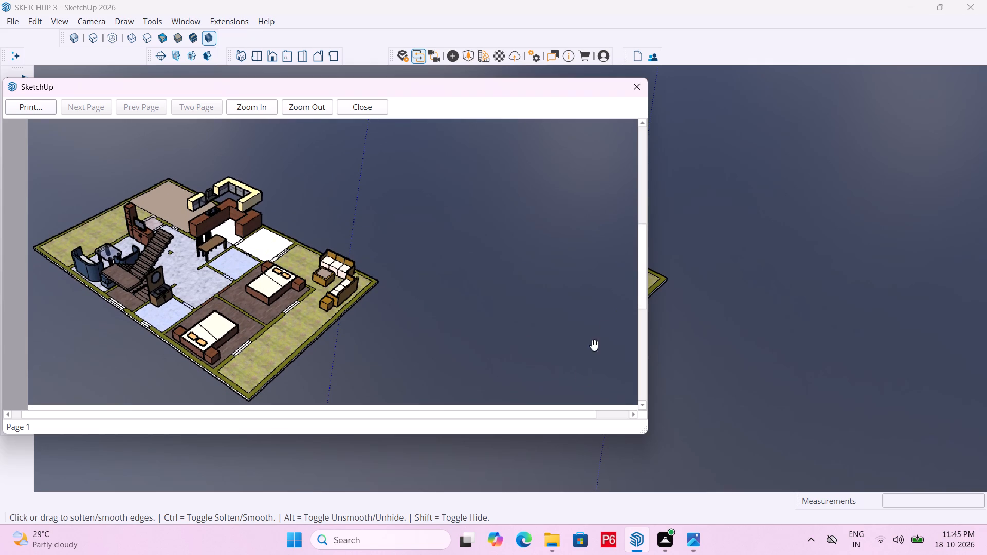
{"action": "left_click_drag", "start_coordinate": [611, 415], "coordinate": [538, 411]}
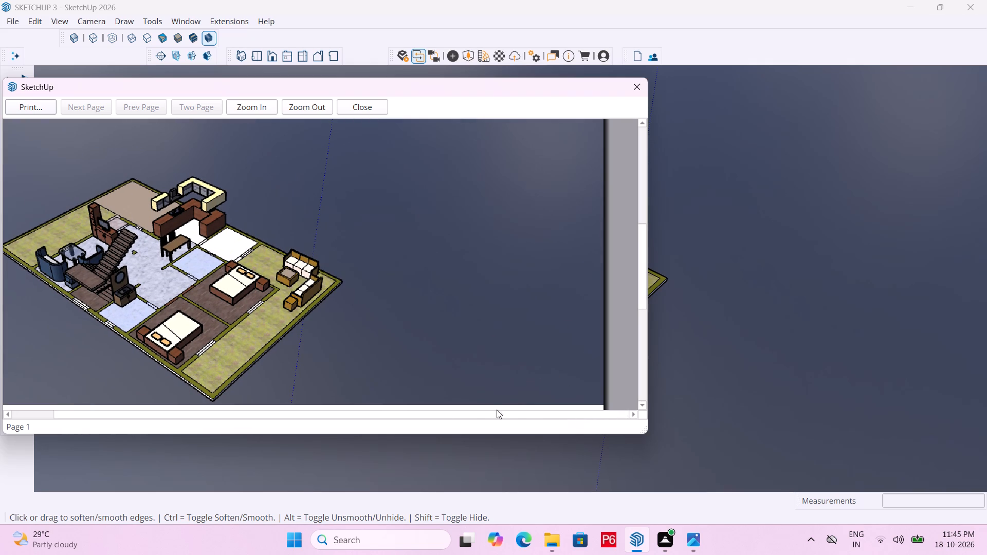
{"action": "left_click_drag", "start_coordinate": [348, 417], "coordinate": [335, 417]}
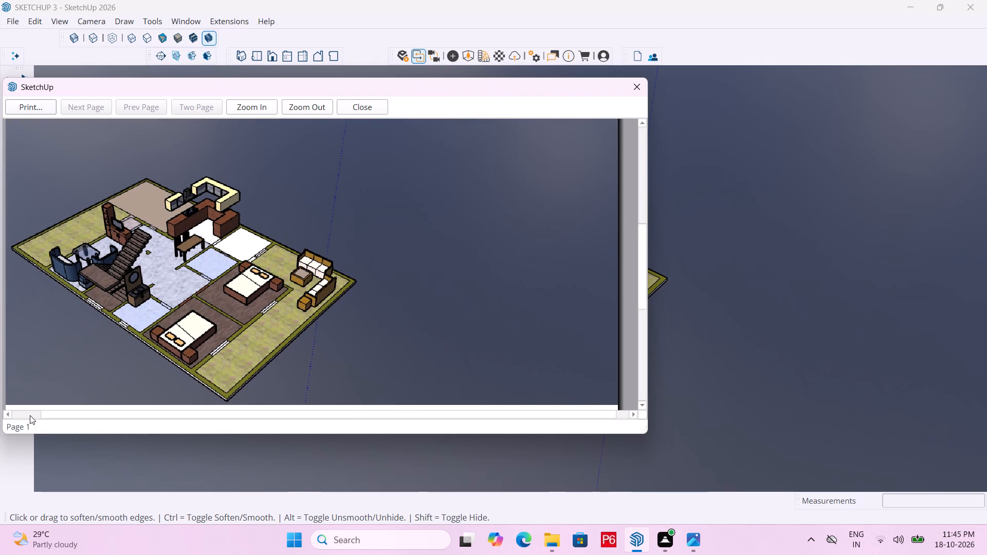
{"action": "left_click_drag", "start_coordinate": [31, 415], "coordinate": [109, 417]}
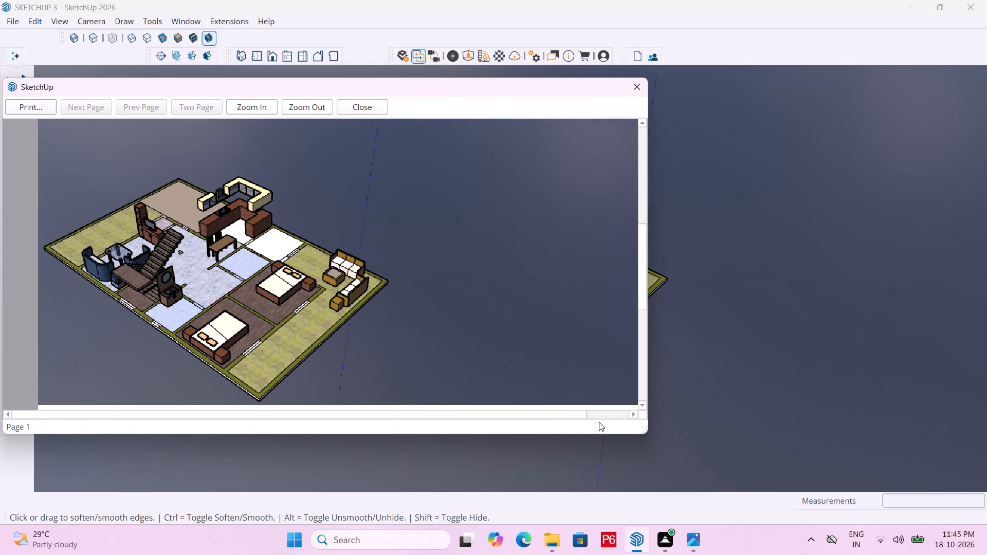
{"action": "left_click", "coordinate": [605, 414]}
{"action": "left_click", "coordinate": [601, 415]}
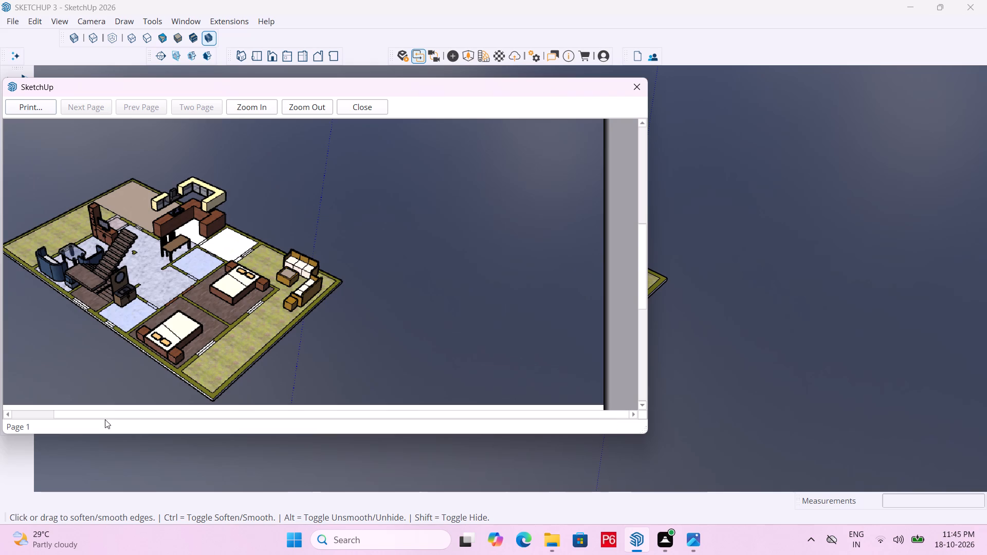
{"action": "left_click", "coordinate": [46, 413]}
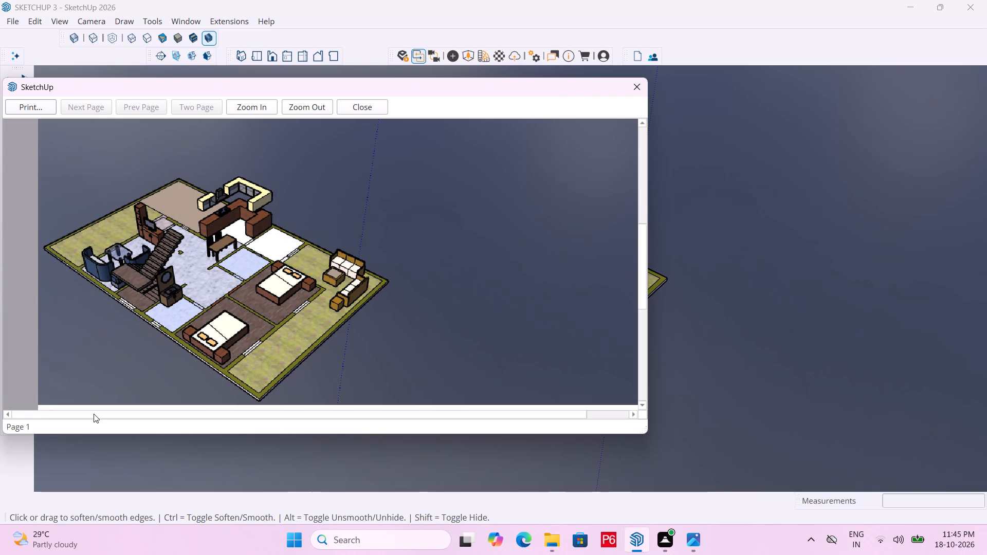
{"action": "left_click", "coordinate": [723, 334]}
{"action": "left_click", "coordinate": [636, 93]}
Frame the whole plan larger in a slightly rotated angled view for printing and examine its page preview close up.
{"action": "middle_click_drag", "start_coordinate": [505, 353], "coordinate": [480, 355]}
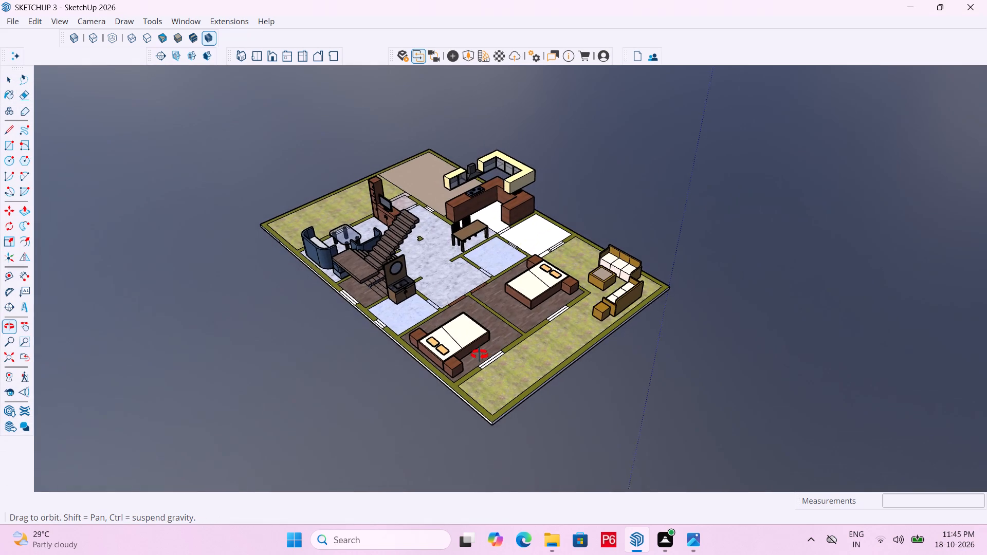
{"action": "middle_click_drag", "start_coordinate": [480, 355], "coordinate": [471, 363]}
{"action": "scroll", "coordinate": [325, 284], "scroll_direction": "up", "scroll_amount": 3}
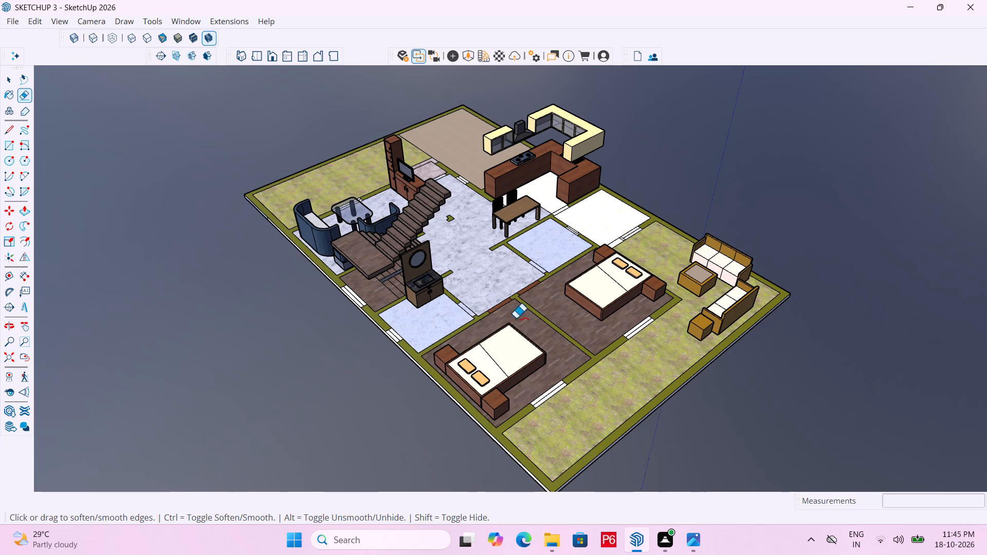
{"action": "key", "text": "ctrl+p"}
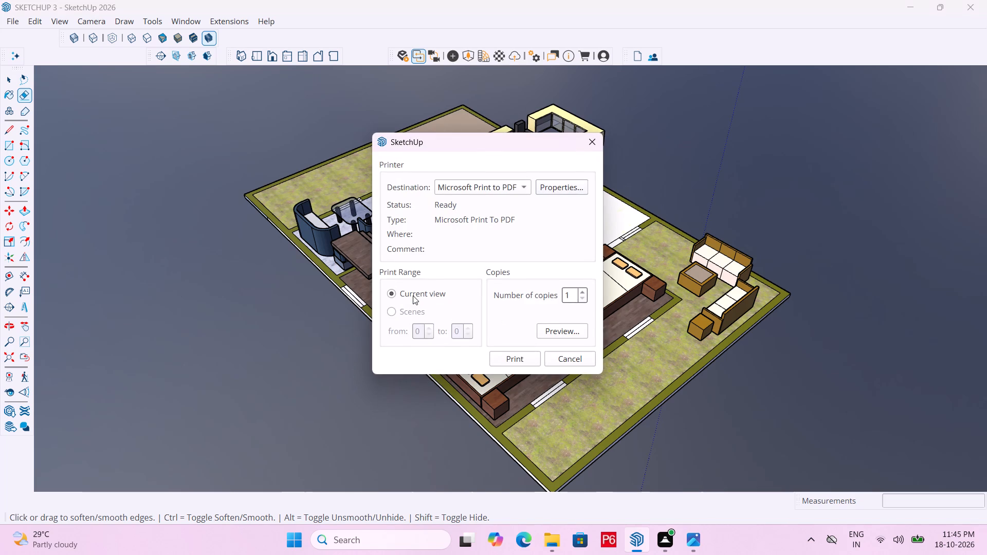
{"action": "left_click", "coordinate": [542, 331]}
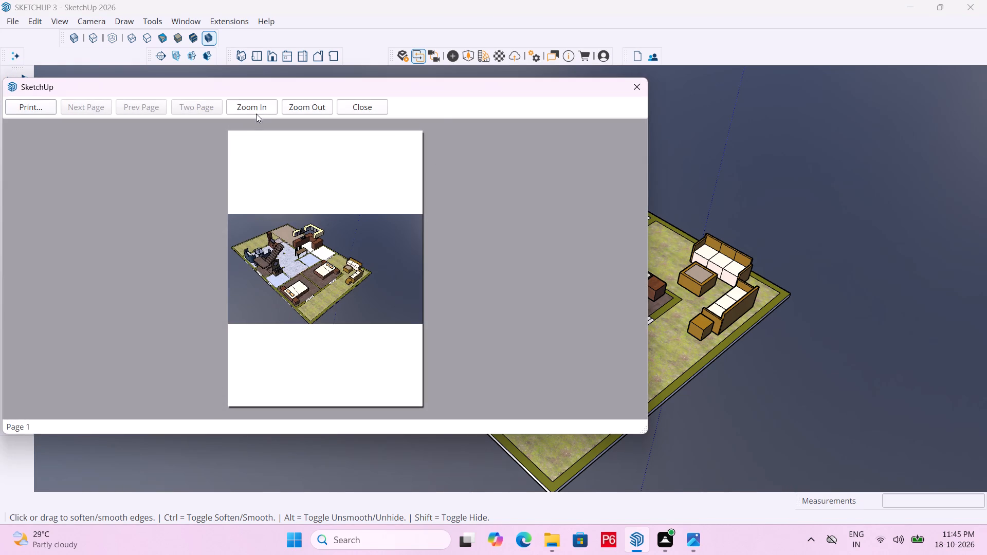
{"action": "triple_click", "coordinate": [257, 106]}
{"action": "left_click", "coordinate": [257, 106]}
{"action": "triple_click", "coordinate": [257, 105]}
{"action": "double_click", "coordinate": [257, 105]}
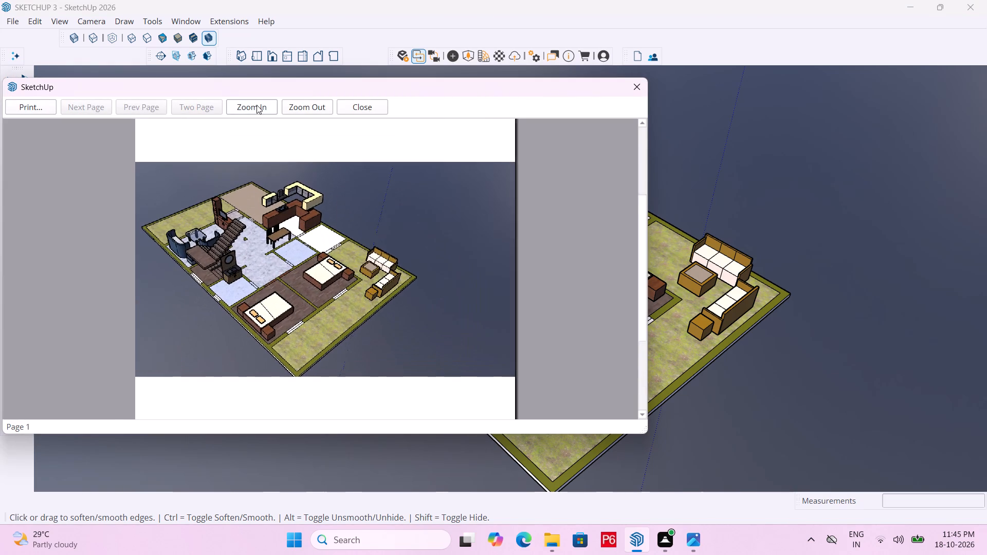
{"action": "left_click", "coordinate": [257, 105]}
{"action": "left_click", "coordinate": [257, 105]}
{"action": "left_click", "coordinate": [257, 105]}
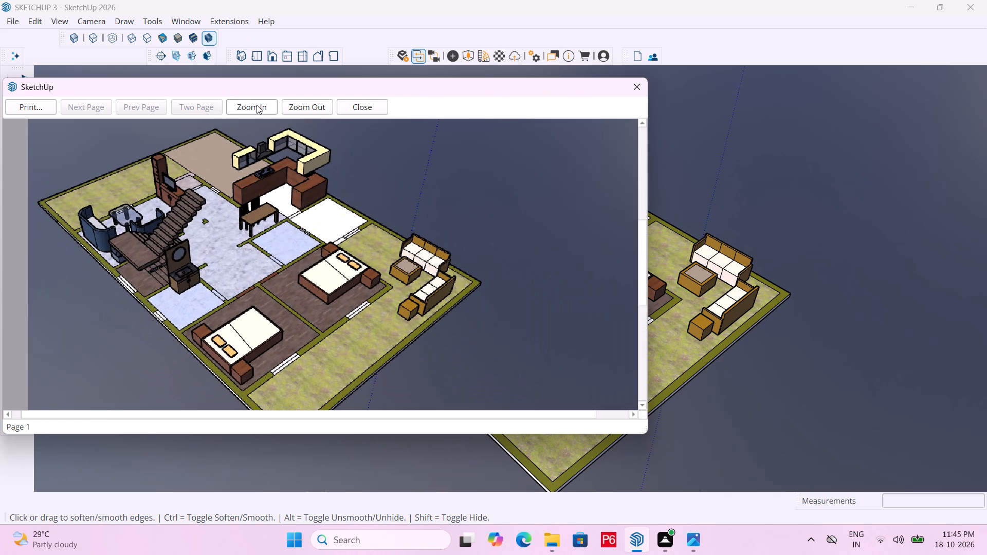
{"action": "left_click", "coordinate": [301, 101]}
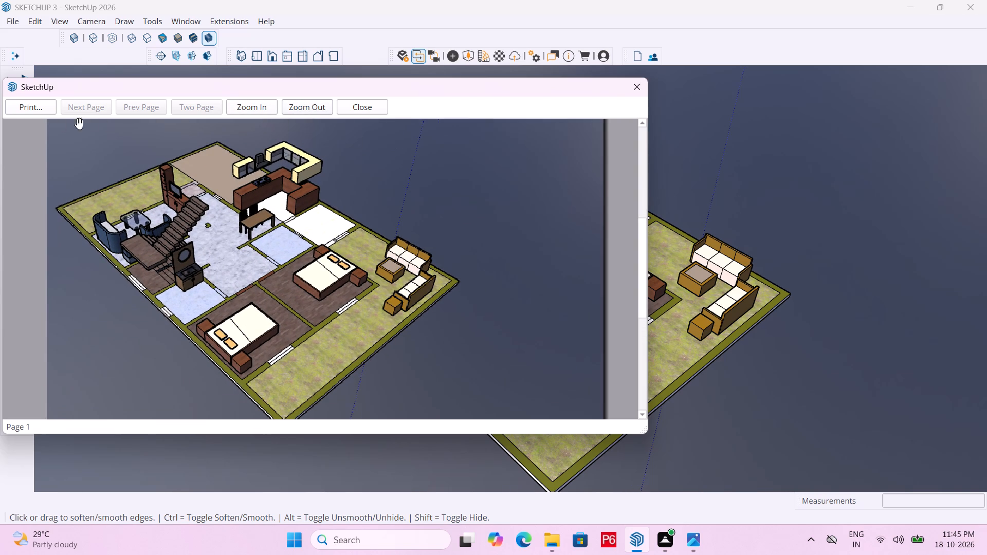
Print the angled furnished plan to PDF and save it in the cad folder as SKETCHUP 3 T PDF.
{"action": "left_click", "coordinate": [35, 112]}
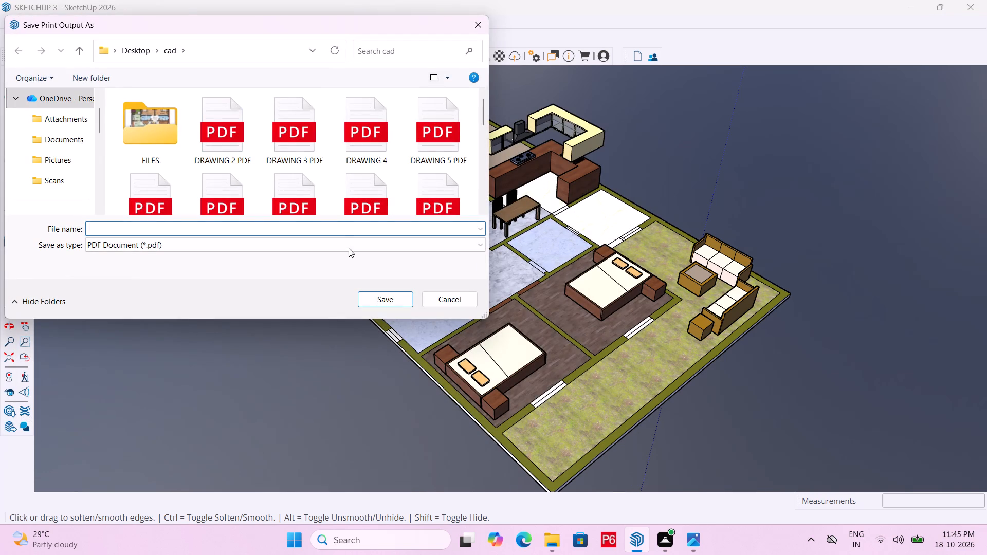
{"action": "scroll", "coordinate": [71, 142], "scroll_direction": "down", "scroll_amount": 5}
{"action": "scroll", "coordinate": [58, 140], "scroll_direction": "up", "scroll_amount": 1}
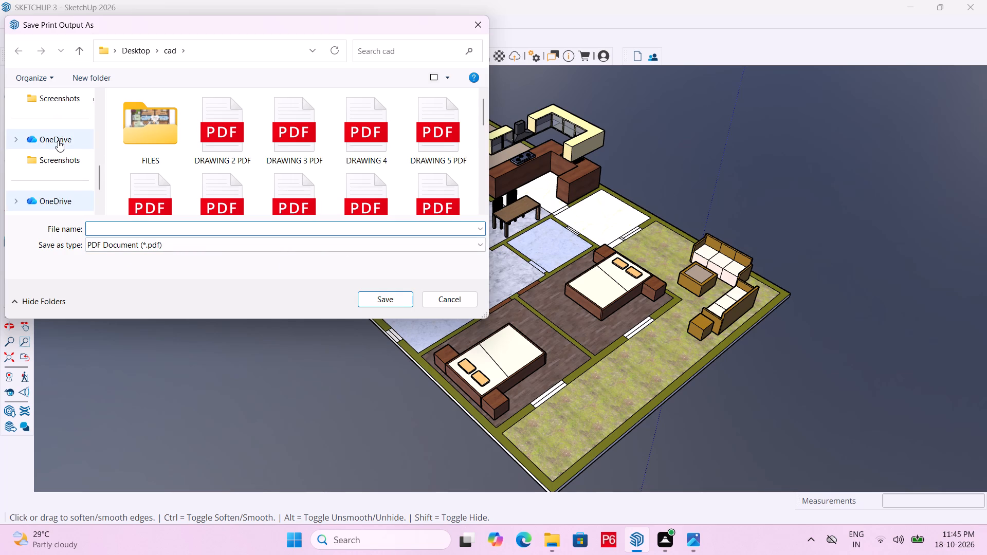
{"action": "scroll", "coordinate": [58, 140], "scroll_direction": "up", "scroll_amount": 1}
{"action": "double_click", "coordinate": [57, 178]}
{"action": "left_click", "coordinate": [57, 178]}
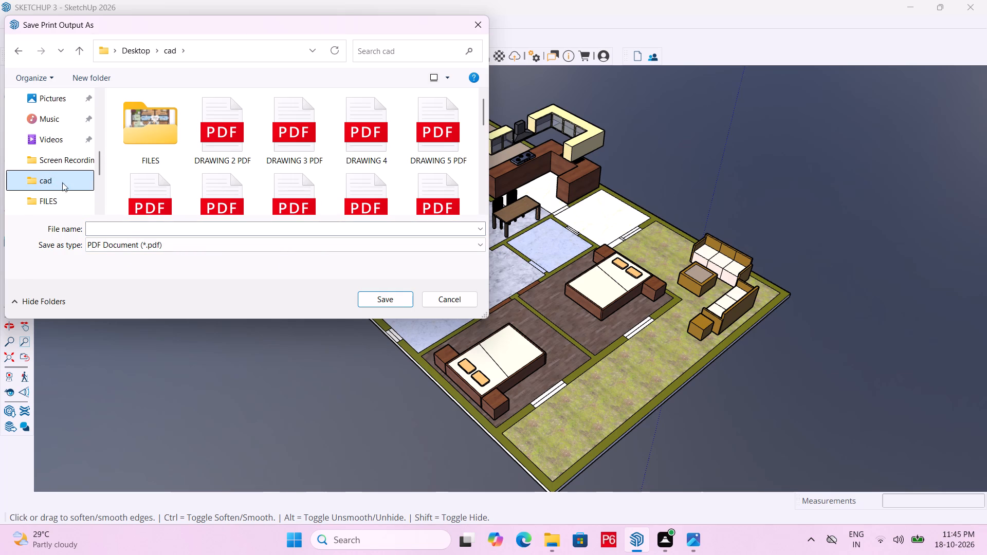
{"action": "left_click", "coordinate": [148, 231]}
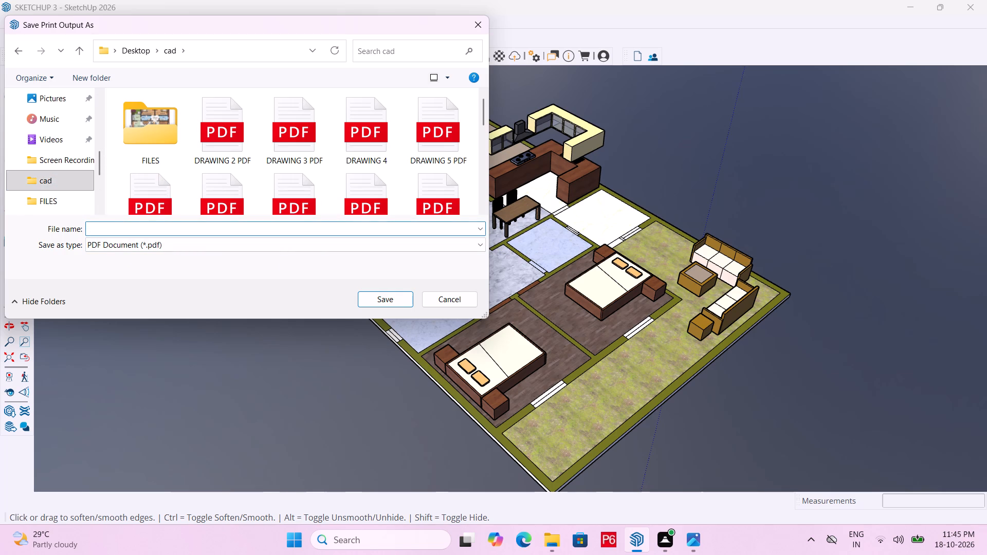
{"action": "type", "text": "SKET"}
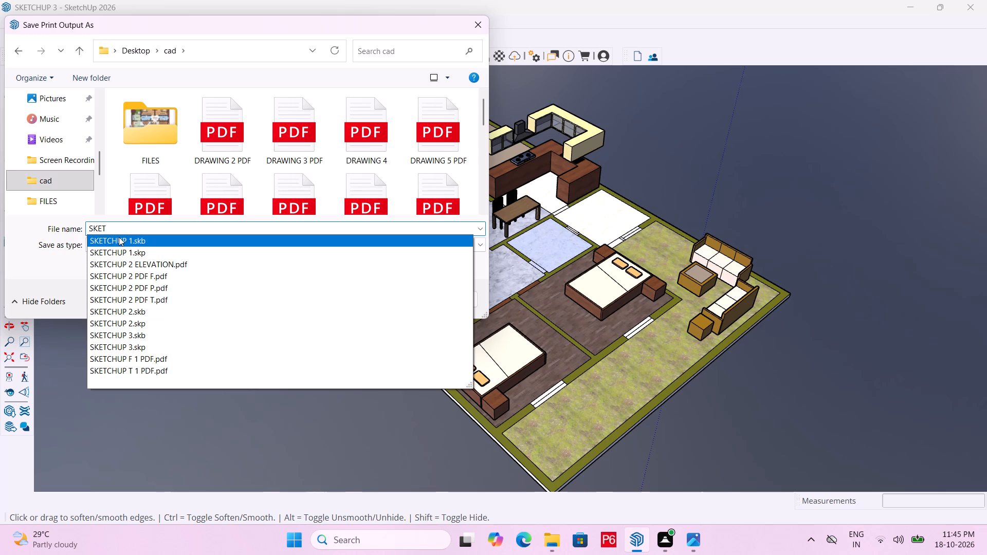
{"action": "type", "text": "CHUP"}
{"action": "key", "text": "space"}
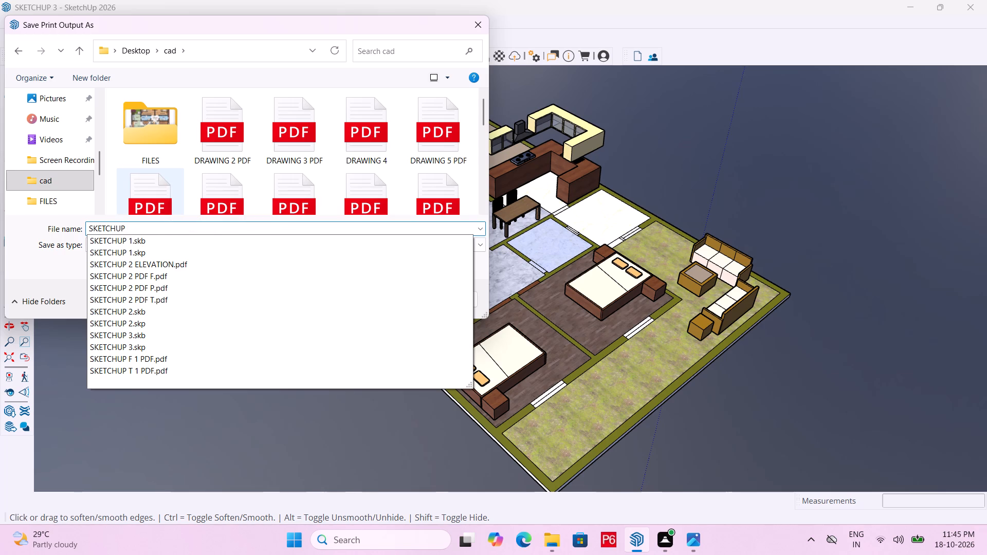
{"action": "key", "text": "3"}
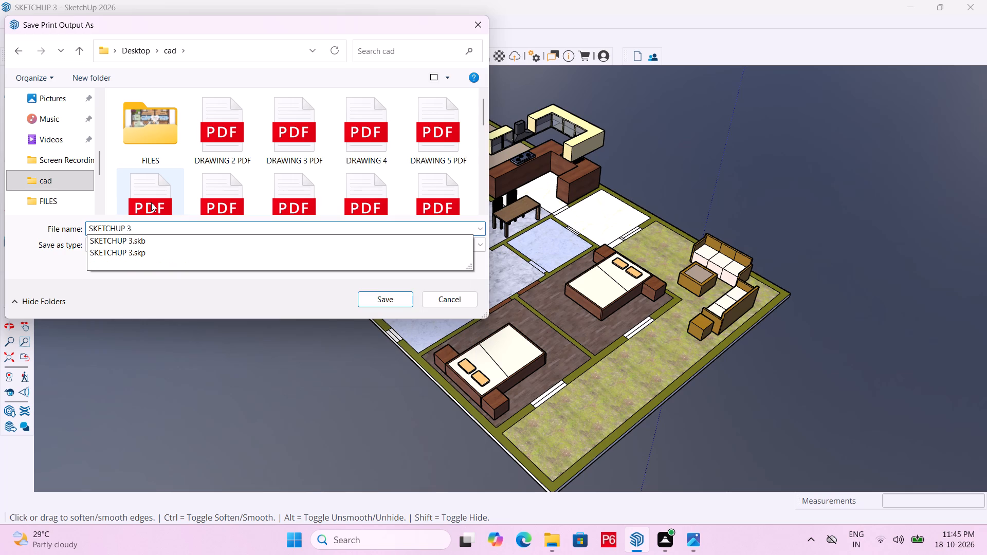
{"action": "key", "text": "space"}
{"action": "key", "text": "t"}
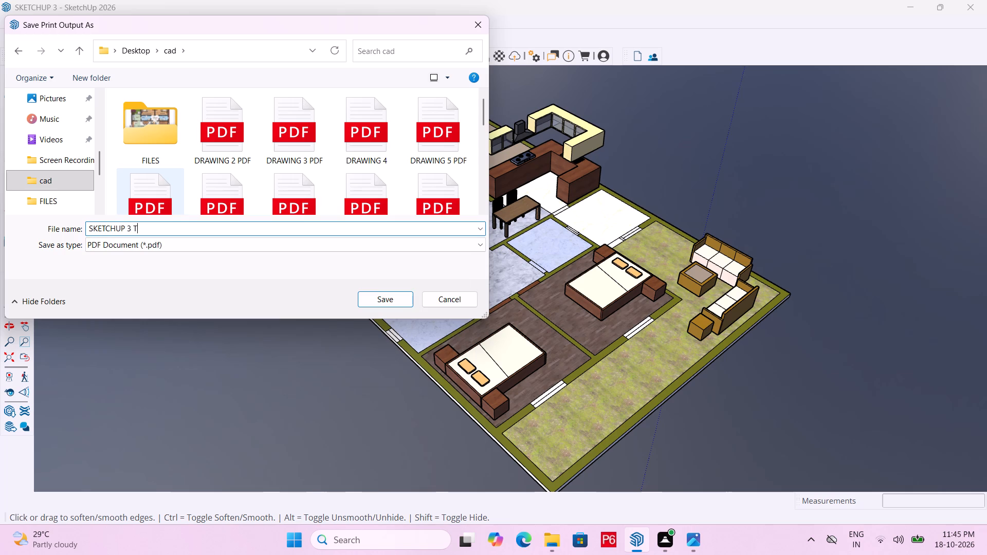
{"action": "key", "text": "space"}
{"action": "type", "text": "PDF"}
{"action": "left_click", "coordinate": [371, 294]}
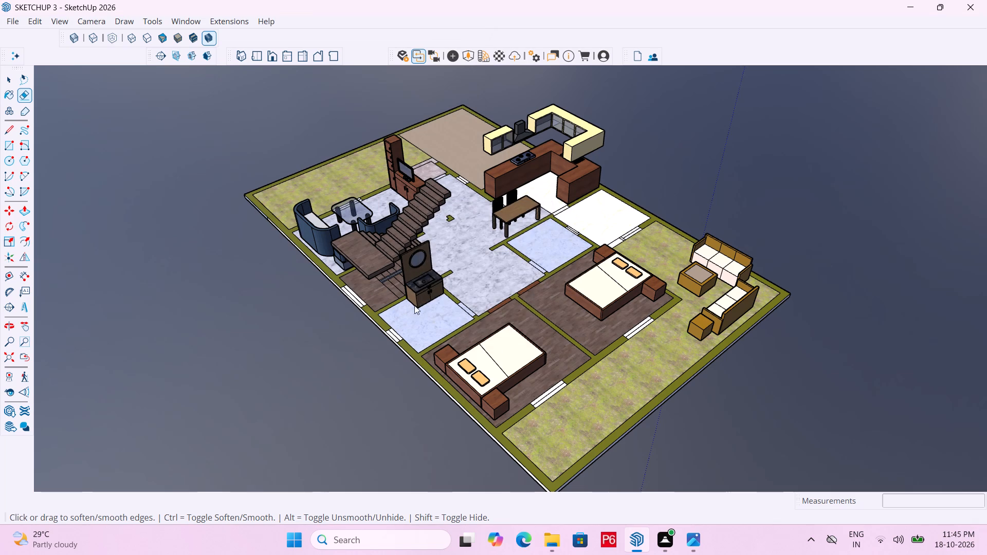
Bring the complete two-storey house into view in place of the furnished plan, facing its front elevation.
{"action": "scroll", "coordinate": [321, 300], "scroll_direction": "down", "scroll_amount": 8}
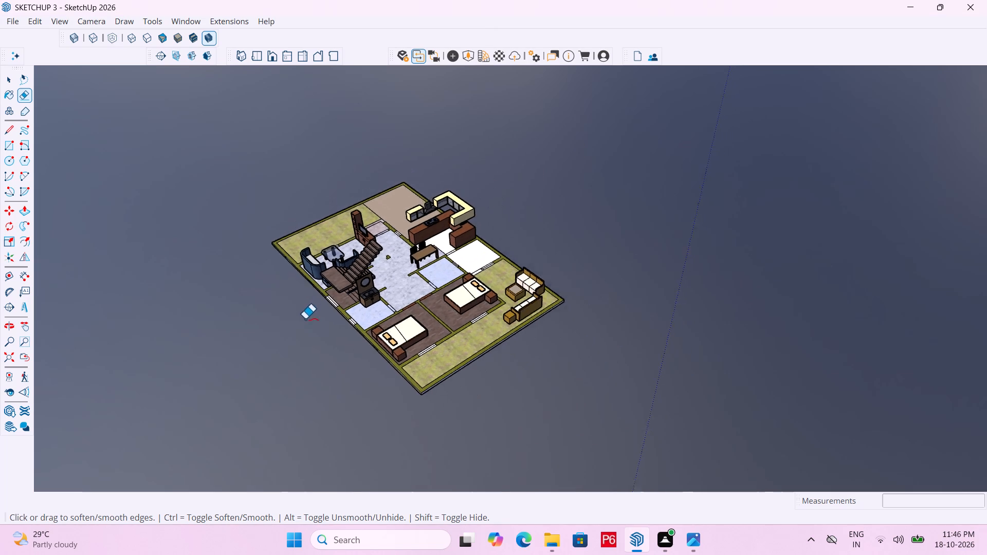
{"action": "scroll", "coordinate": [305, 319], "scroll_direction": "down", "scroll_amount": 11}
{"action": "scroll", "coordinate": [308, 374], "scroll_direction": "down", "scroll_amount": 6}
{"action": "middle_click_drag", "start_coordinate": [383, 316], "coordinate": [986, 291]}
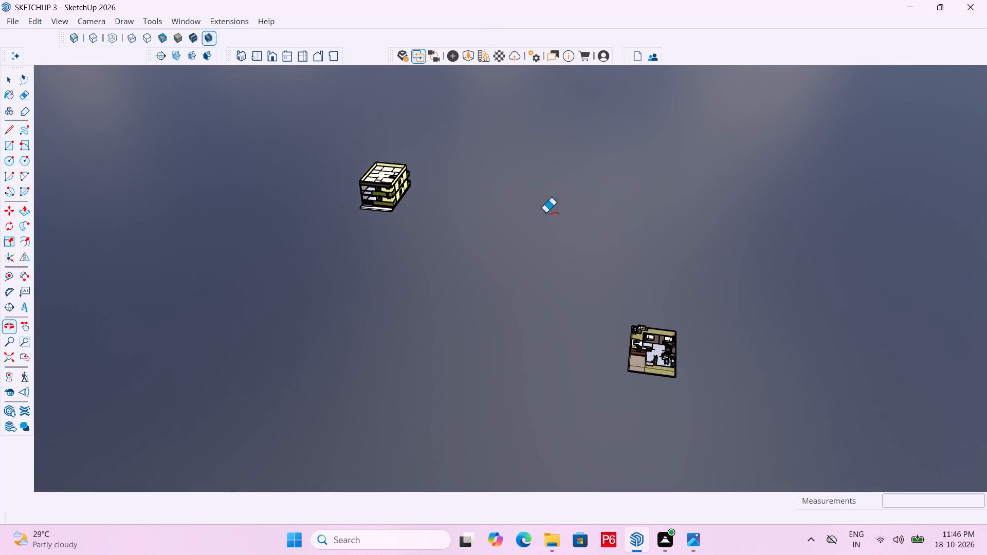
{"action": "scroll", "coordinate": [324, 187], "scroll_direction": "up", "scroll_amount": 17}
{"action": "middle_click_drag", "start_coordinate": [382, 196], "coordinate": [367, 112]}
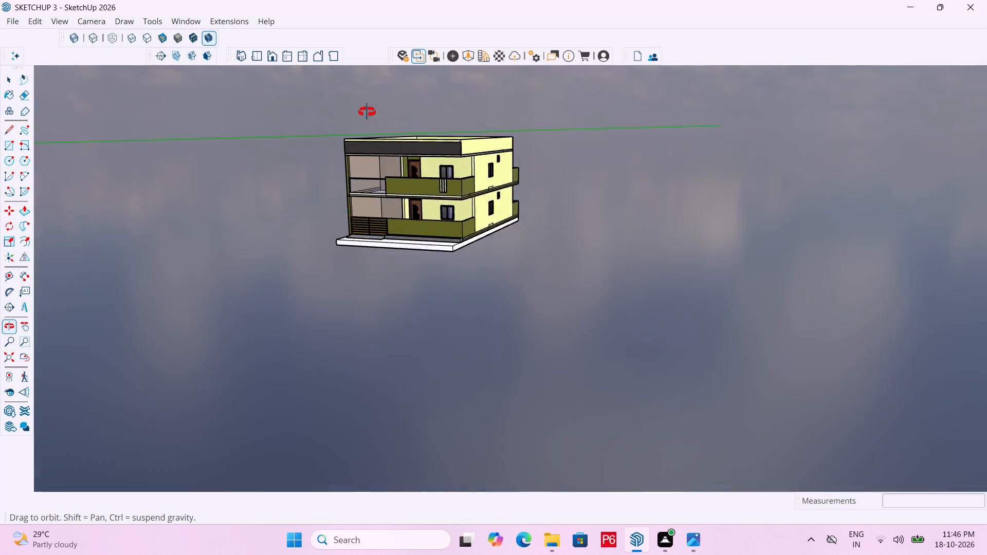
{"action": "middle_click_drag", "start_coordinate": [367, 112], "coordinate": [403, 156]}
{"action": "scroll", "coordinate": [402, 156], "scroll_direction": "up", "scroll_amount": 5}
{"action": "middle_click_drag", "start_coordinate": [428, 175], "coordinate": [409, 141]}
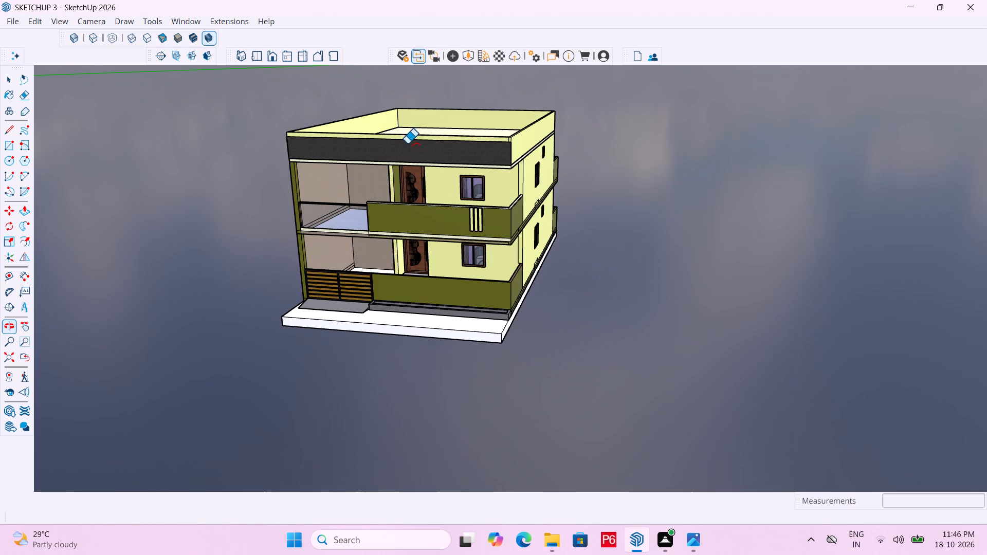
Frame the whole house large in an angled view showing the front facade with gate and balcony plus the windowed side wall.
{"action": "middle_click_drag", "start_coordinate": [558, 177], "coordinate": [533, 157]}
{"action": "scroll", "coordinate": [529, 144], "scroll_direction": "up", "scroll_amount": 2}
{"action": "scroll", "coordinate": [621, 225], "scroll_direction": "down", "scroll_amount": 5}
{"action": "middle_click_drag", "start_coordinate": [469, 231], "coordinate": [403, 203]}
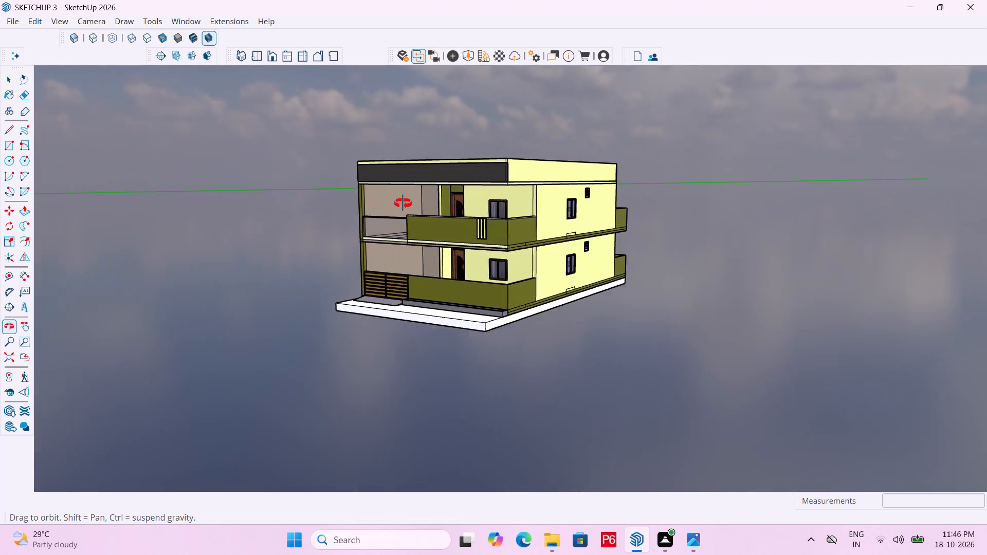
{"action": "middle_click_drag", "start_coordinate": [403, 203], "coordinate": [480, 232]}
{"action": "scroll", "coordinate": [520, 185], "scroll_direction": "up", "scroll_amount": 5}
{"action": "middle_click_drag", "start_coordinate": [520, 185], "coordinate": [520, 176]}
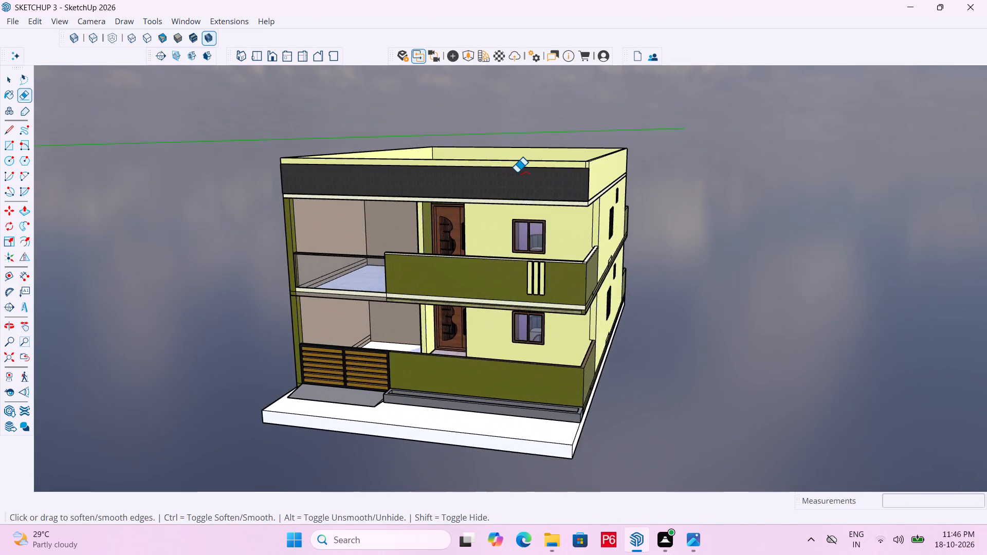
{"action": "middle_click_drag", "start_coordinate": [517, 171], "coordinate": [473, 157]}
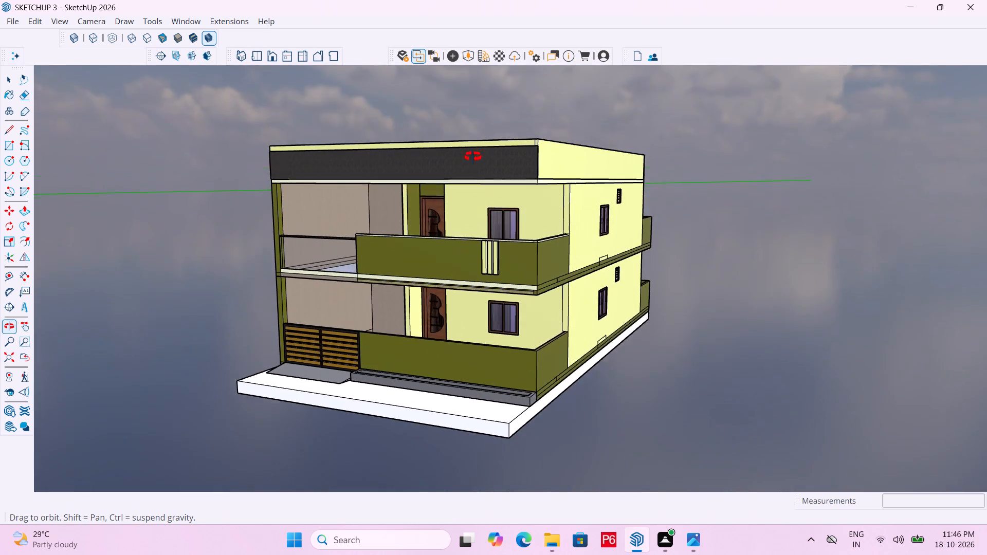
{"action": "middle_click_drag", "start_coordinate": [473, 157], "coordinate": [491, 159]}
{"action": "scroll", "coordinate": [491, 173], "scroll_direction": "up", "scroll_amount": 1}
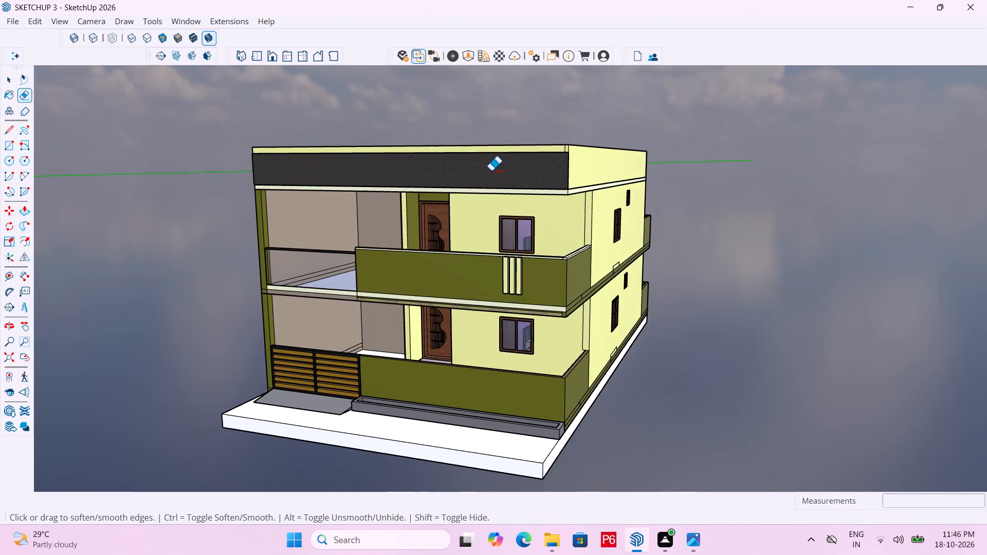
{"action": "scroll", "coordinate": [491, 144], "scroll_direction": "down", "scroll_amount": 2}
{"action": "scroll", "coordinate": [474, 202], "scroll_direction": "up", "scroll_amount": 3}
{"action": "scroll", "coordinate": [505, 157], "scroll_direction": "down", "scroll_amount": 1}
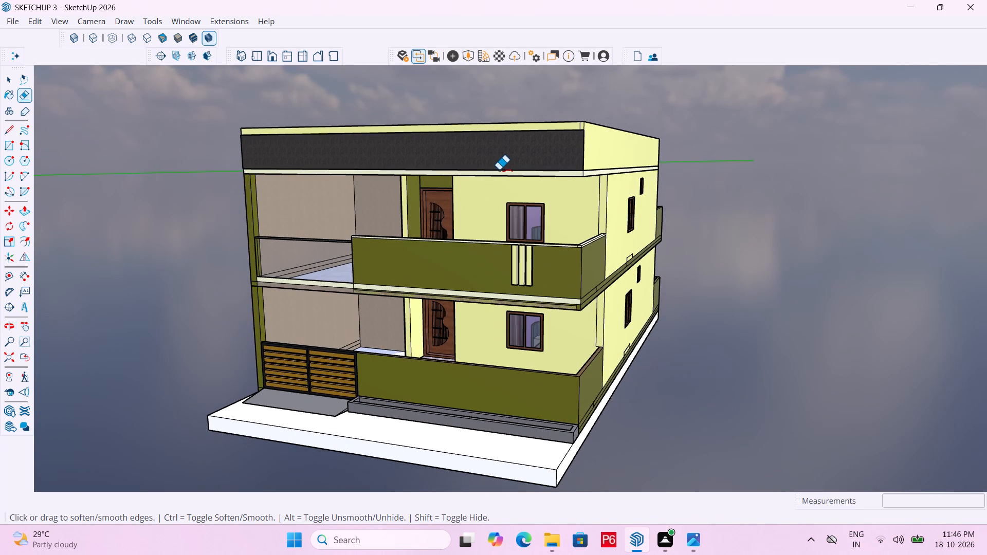
{"action": "middle_click_drag", "start_coordinate": [491, 177], "coordinate": [458, 193]}
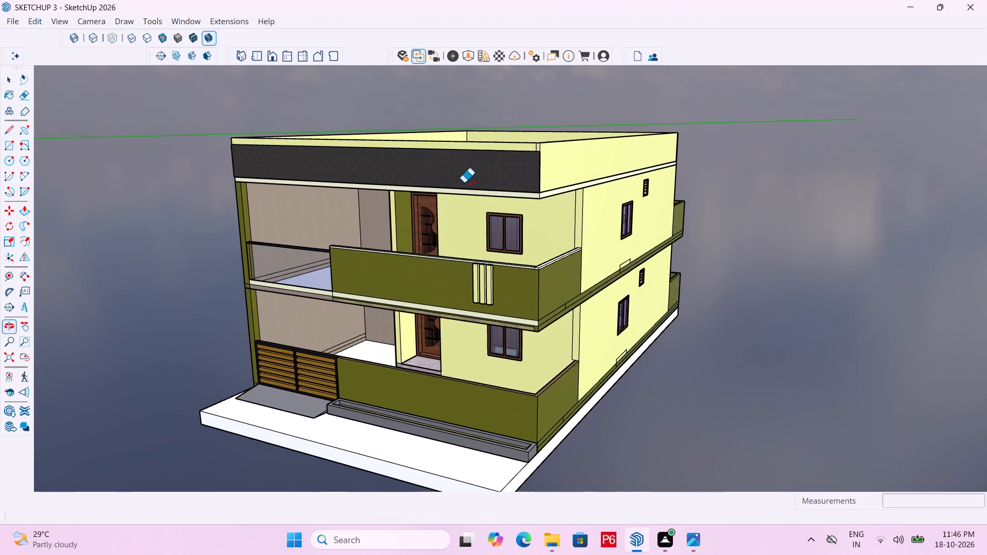
{"action": "scroll", "coordinate": [506, 119], "scroll_direction": "down", "scroll_amount": 4}
{"action": "middle_click_drag", "start_coordinate": [516, 136], "coordinate": [495, 144]}
{"action": "scroll", "coordinate": [495, 144], "scroll_direction": "up", "scroll_amount": 2}
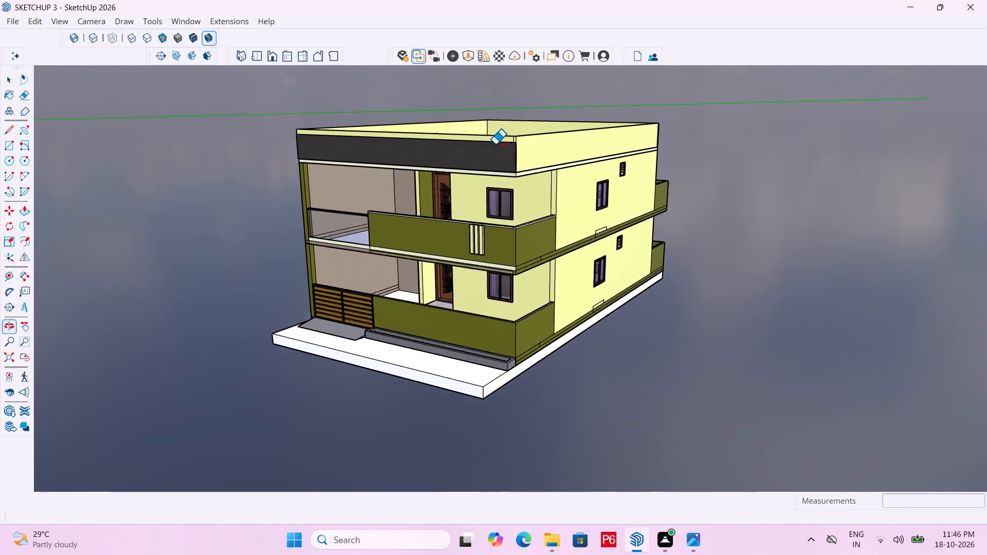
{"action": "scroll", "coordinate": [495, 144], "scroll_direction": "up", "scroll_amount": 2}
{"action": "middle_click_drag", "start_coordinate": [281, 262], "coordinate": [308, 256]}
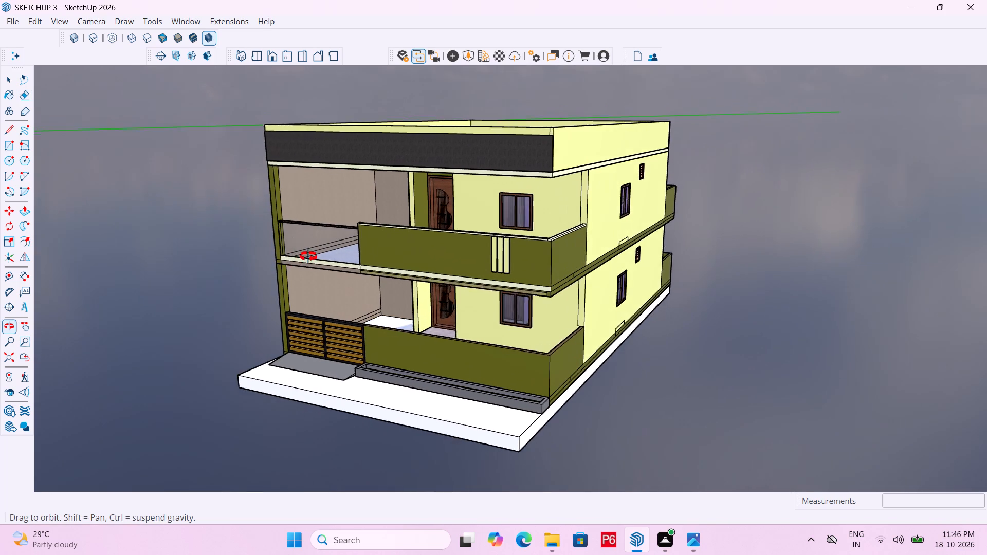
{"action": "middle_click_drag", "start_coordinate": [308, 256], "coordinate": [319, 252]}
{"action": "scroll", "coordinate": [320, 249], "scroll_direction": "up", "scroll_amount": 2}
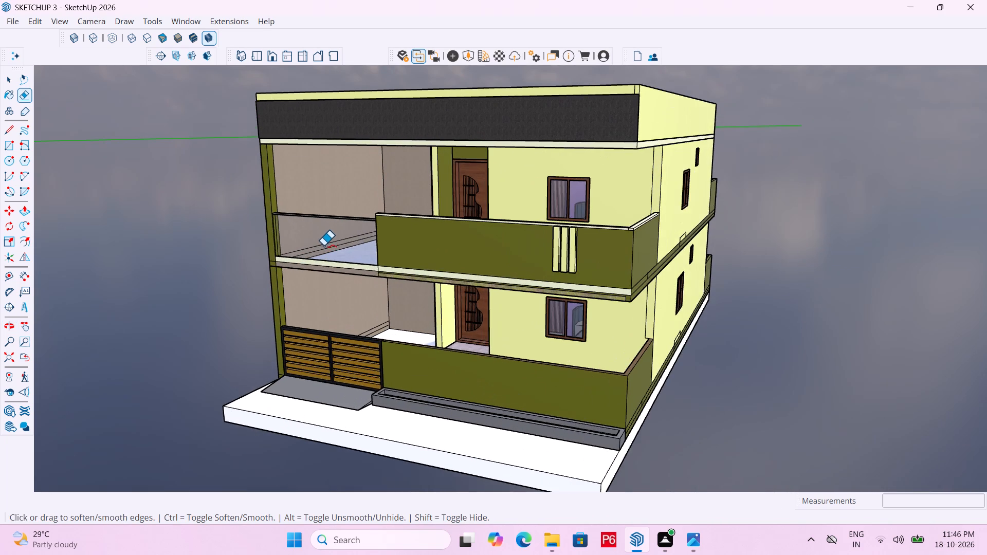
{"action": "scroll", "coordinate": [324, 244], "scroll_direction": "down", "scroll_amount": 1}
Save the model.
{"action": "key", "text": "ctrl+s"}
{"action": "key", "text": "ctrl+s"}
{"action": "key", "text": "ctrl+s"}
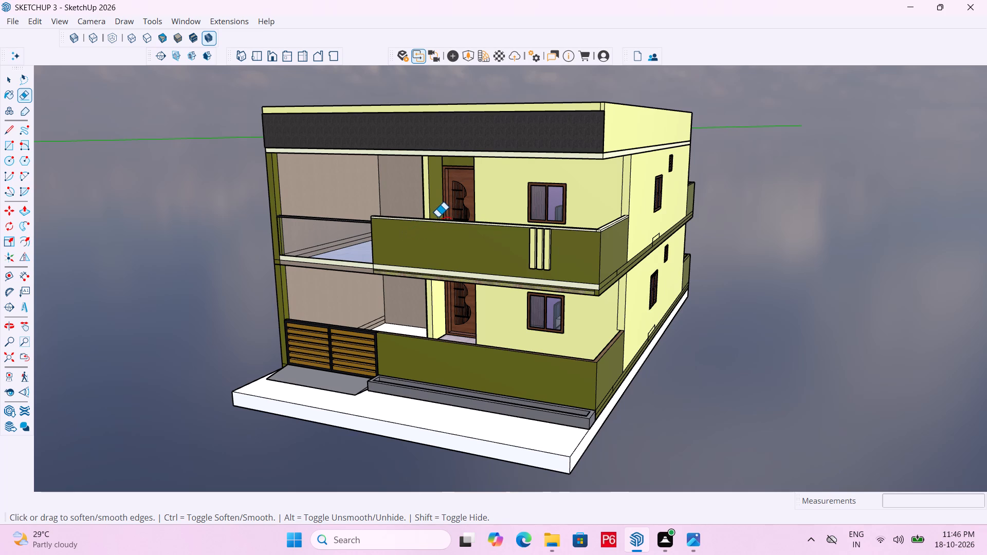
Preview the current house view for Microsoft Print to PDF and examine its placement on the page close up.
{"action": "key", "text": "ctrl+p"}
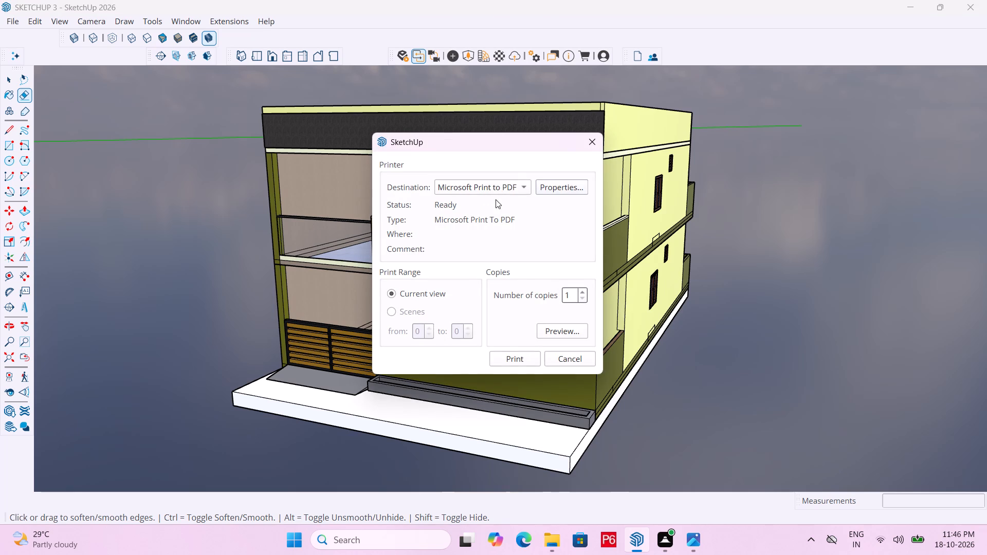
{"action": "left_click", "coordinate": [568, 330]}
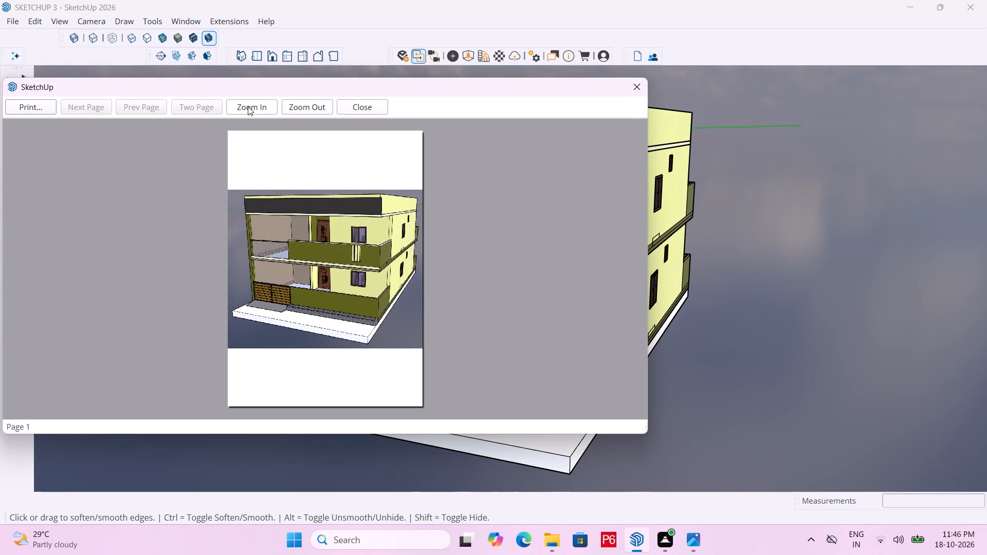
{"action": "left_click", "coordinate": [250, 106]}
{"action": "triple_click", "coordinate": [250, 106]}
{"action": "double_click", "coordinate": [250, 106]}
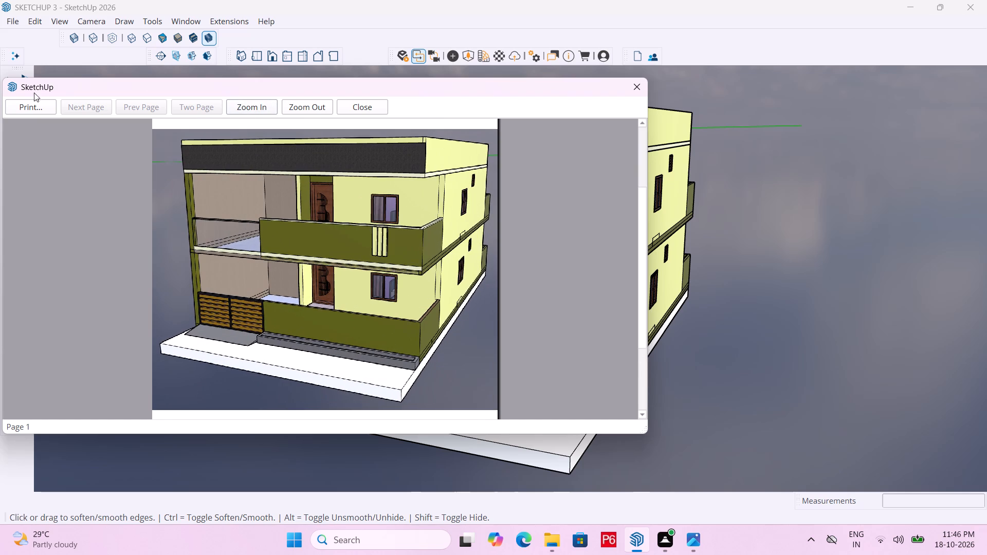
Print the previewed house view to a PDF named SKETCHUP 3 F PDF in the cad folder.
{"action": "left_click", "coordinate": [30, 107]}
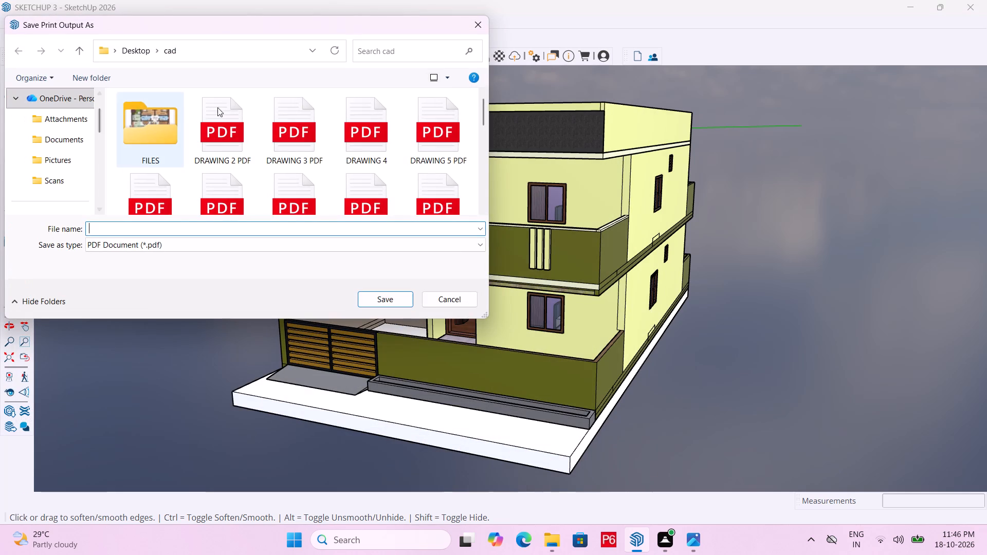
{"action": "scroll", "coordinate": [63, 158], "scroll_direction": "down", "scroll_amount": 5}
{"action": "scroll", "coordinate": [51, 124], "scroll_direction": "up", "scroll_amount": 2}
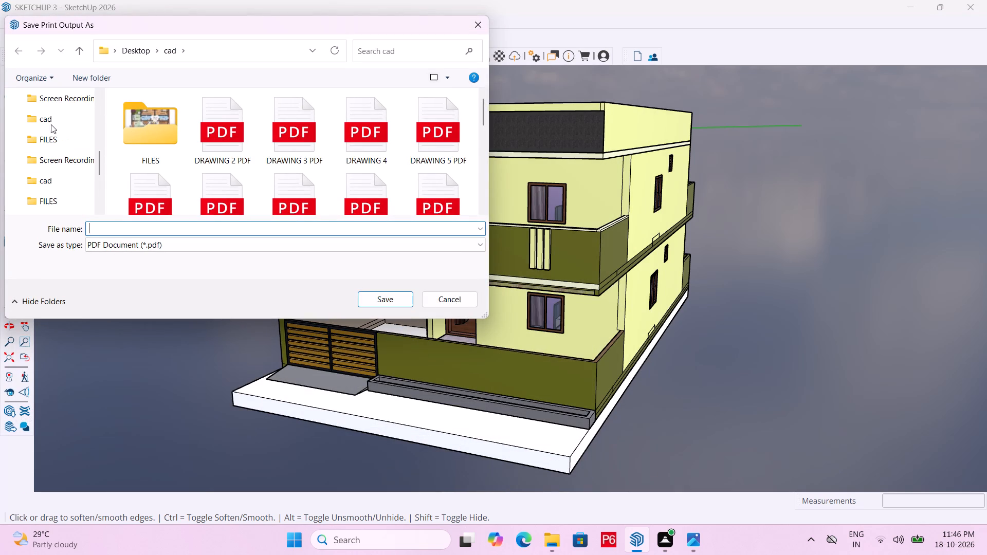
{"action": "double_click", "coordinate": [56, 175]}
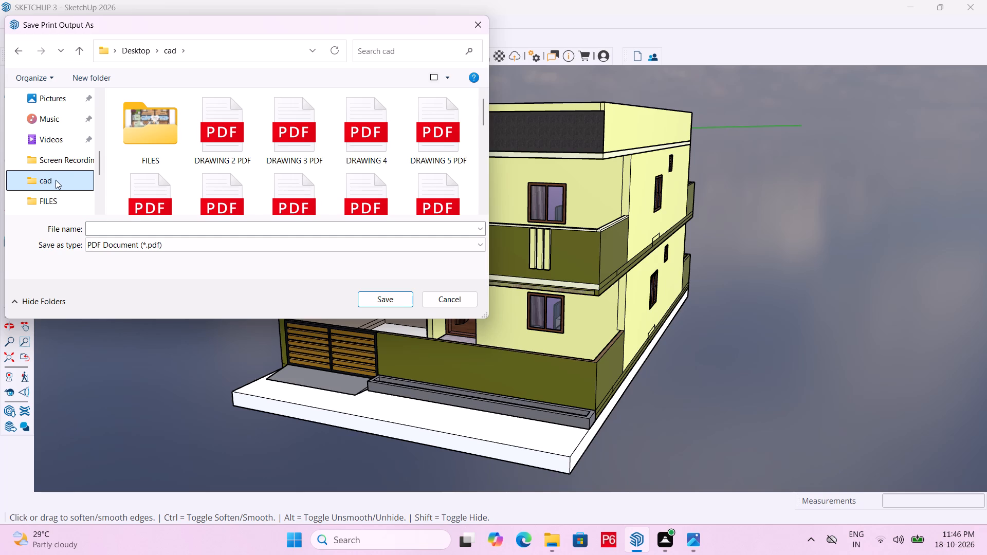
{"action": "double_click", "coordinate": [56, 180]}
{"action": "left_click", "coordinate": [125, 228]}
{"action": "type", "text": "SKE"}
{"action": "key", "text": "t"}
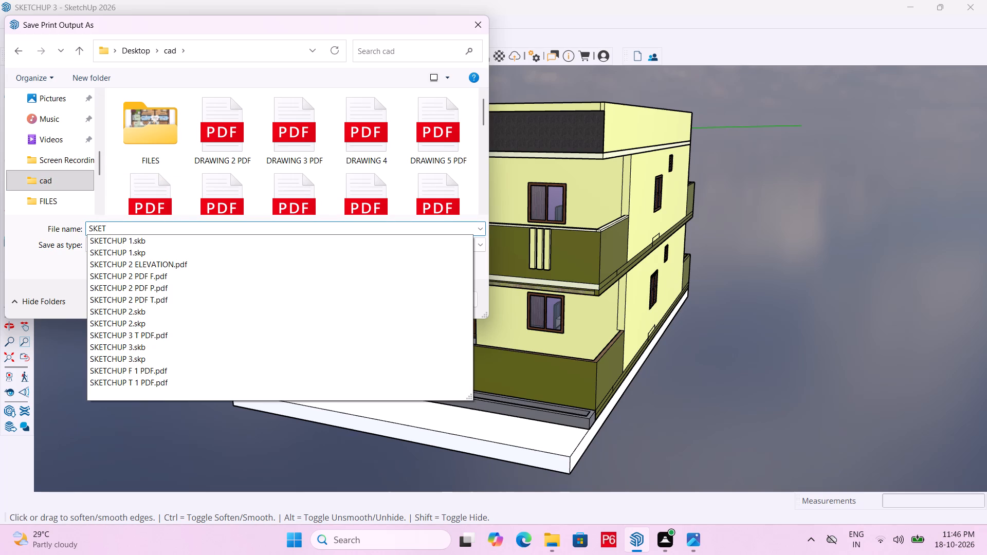
{"action": "type", "text": "CHP"}
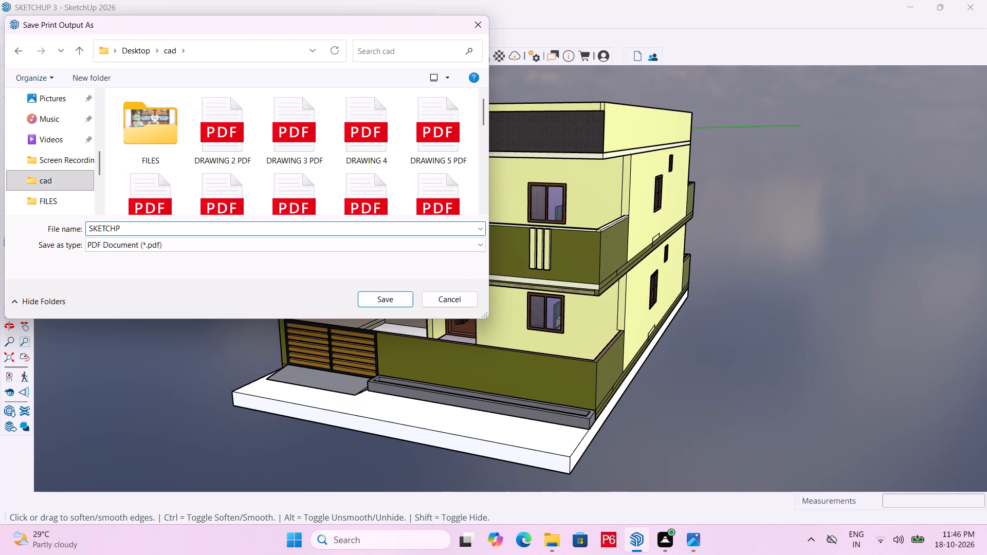
{"action": "key", "text": "BackSpace"}
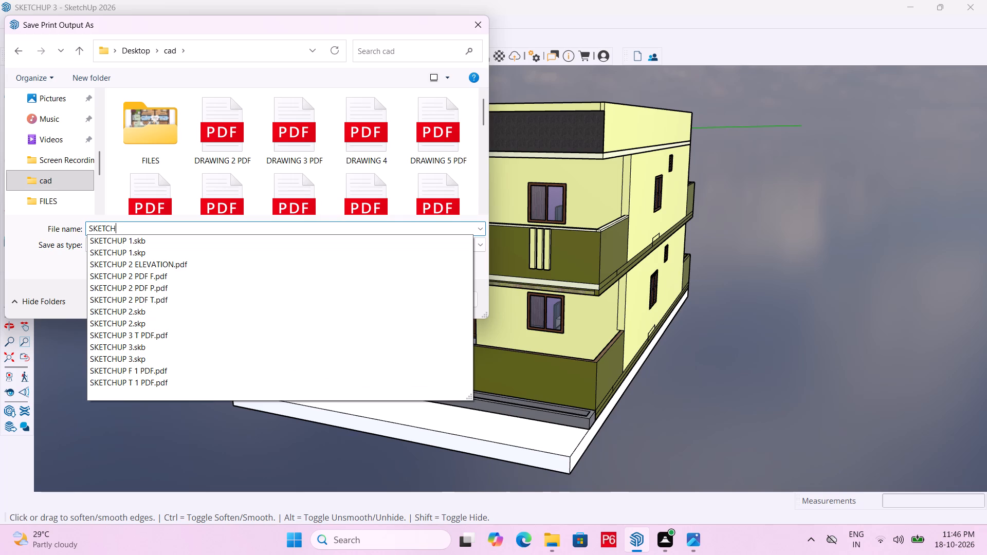
{"action": "type", "text": "UP"}
{"action": "key", "text": "space"}
{"action": "key", "text": "3"}
{"action": "key", "text": "space"}
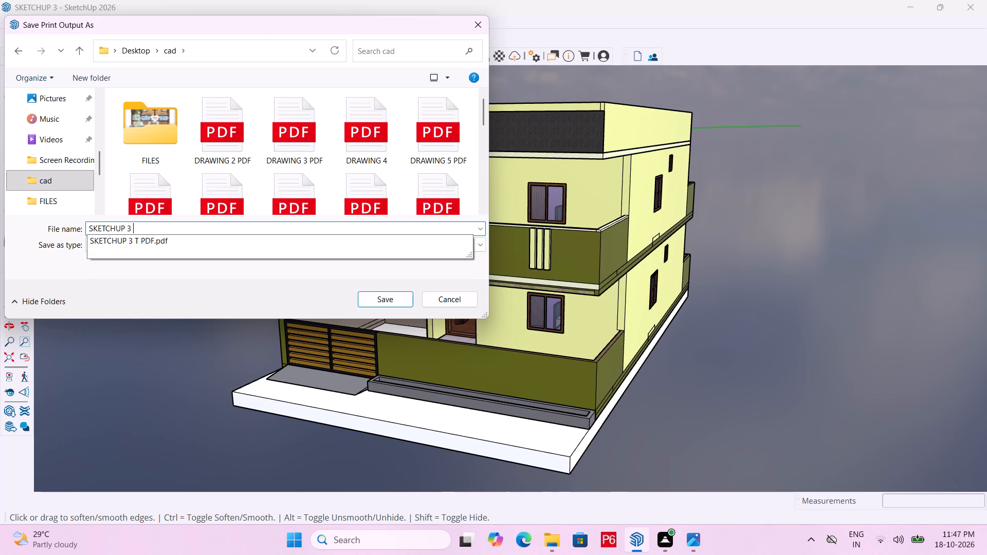
{"action": "key", "text": "f"}
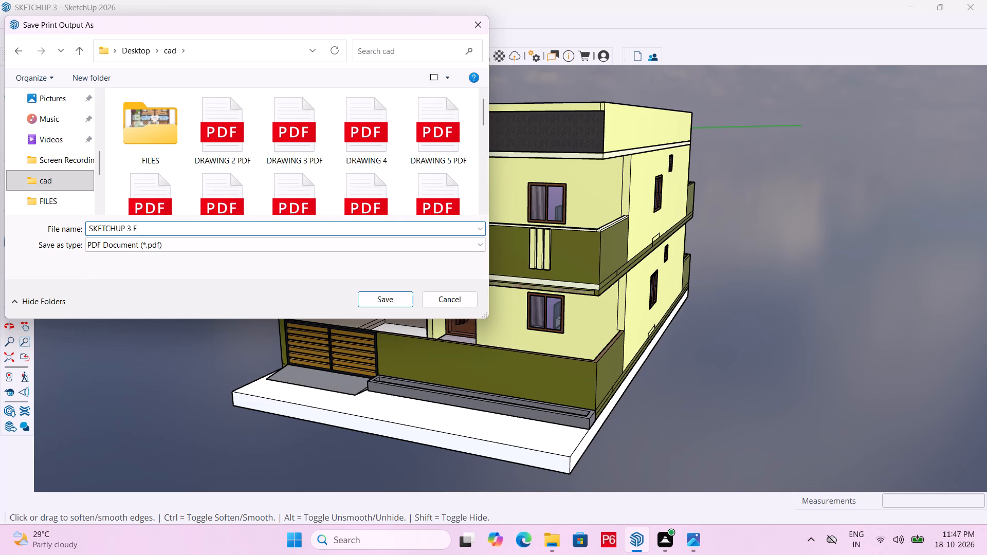
{"action": "key", "text": "space"}
{"action": "type", "text": "PDF"}
{"action": "left_click", "coordinate": [383, 301]}
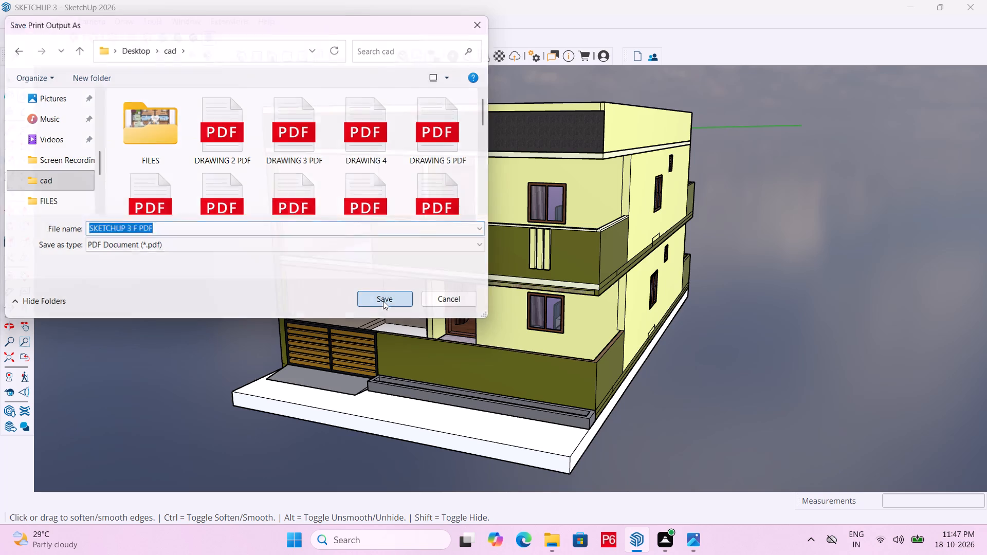
Move the entire two-storey house about 304' so it stands close beside the furnished floor plan.
{"action": "scroll", "coordinate": [312, 279], "scroll_direction": "down", "scroll_amount": 5}
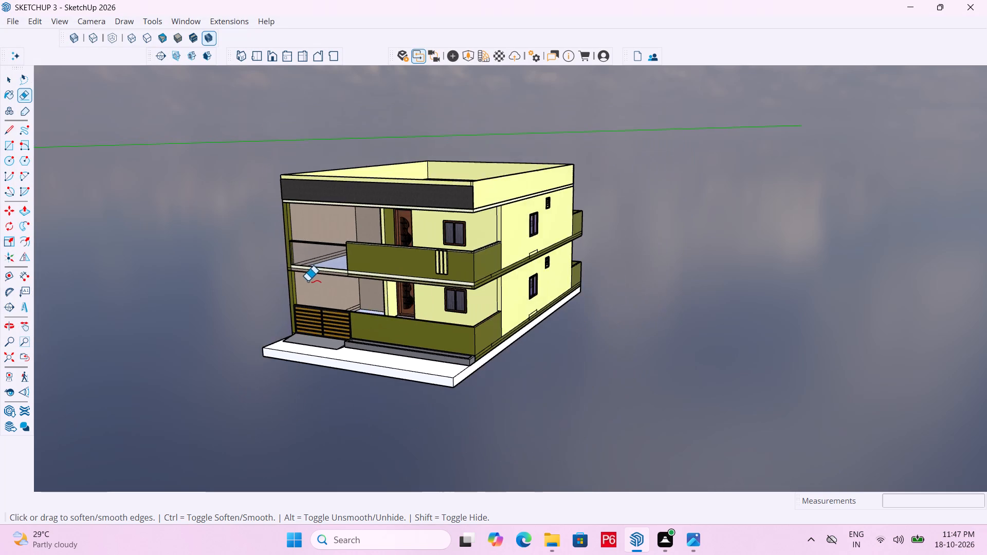
{"action": "scroll", "coordinate": [356, 259], "scroll_direction": "down", "scroll_amount": 20}
{"action": "scroll", "coordinate": [443, 290], "scroll_direction": "down", "scroll_amount": 2}
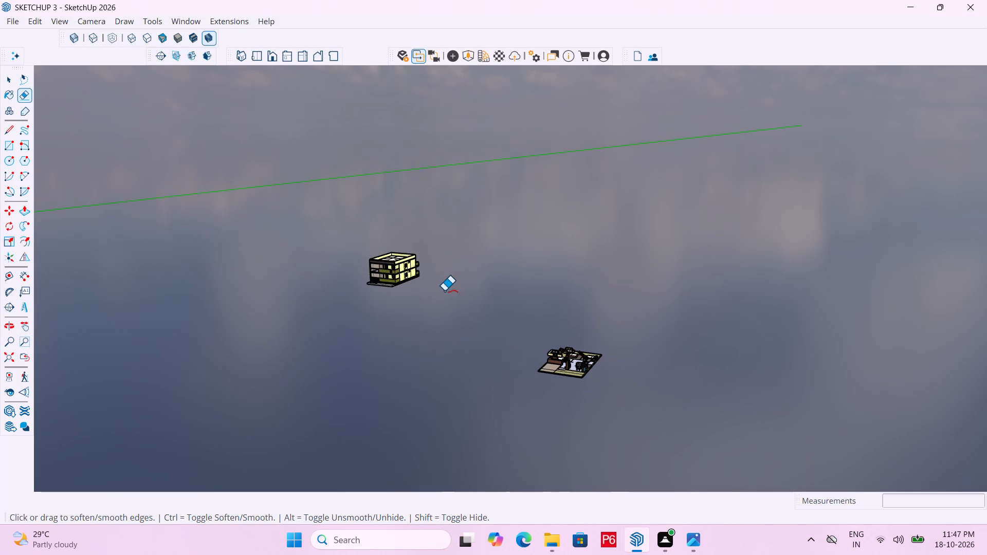
{"action": "key", "text": "space"}
{"action": "left_click_drag", "start_coordinate": [526, 319], "coordinate": [526, 319]}
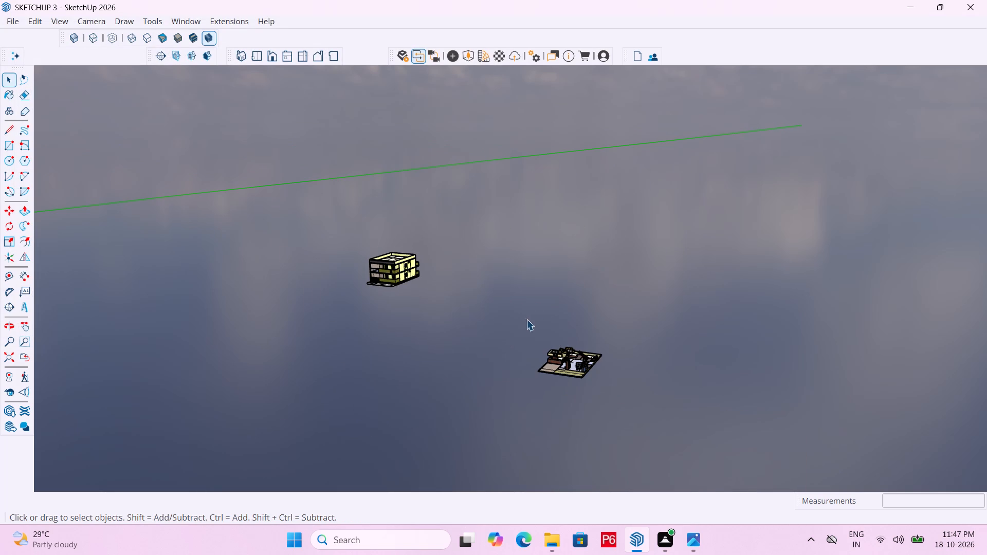
{"action": "left_click_drag", "start_coordinate": [526, 319], "coordinate": [706, 472]}
{"action": "left_click_drag", "start_coordinate": [700, 458], "coordinate": [691, 447]}
{"action": "left_click", "coordinate": [691, 447]}
{"action": "left_click_drag", "start_coordinate": [331, 230], "coordinate": [443, 320]}
{"action": "key", "text": "m"}
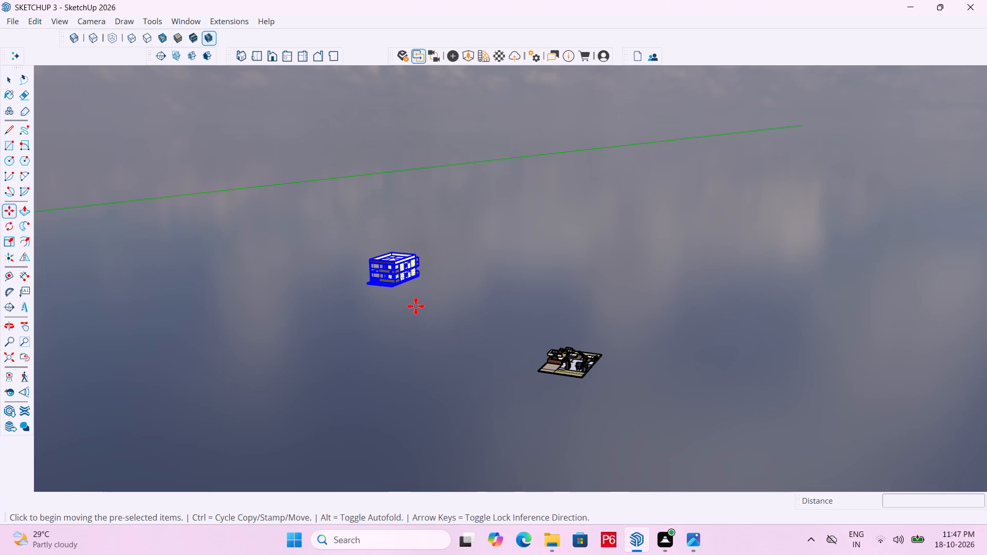
{"action": "left_click", "coordinate": [395, 286]}
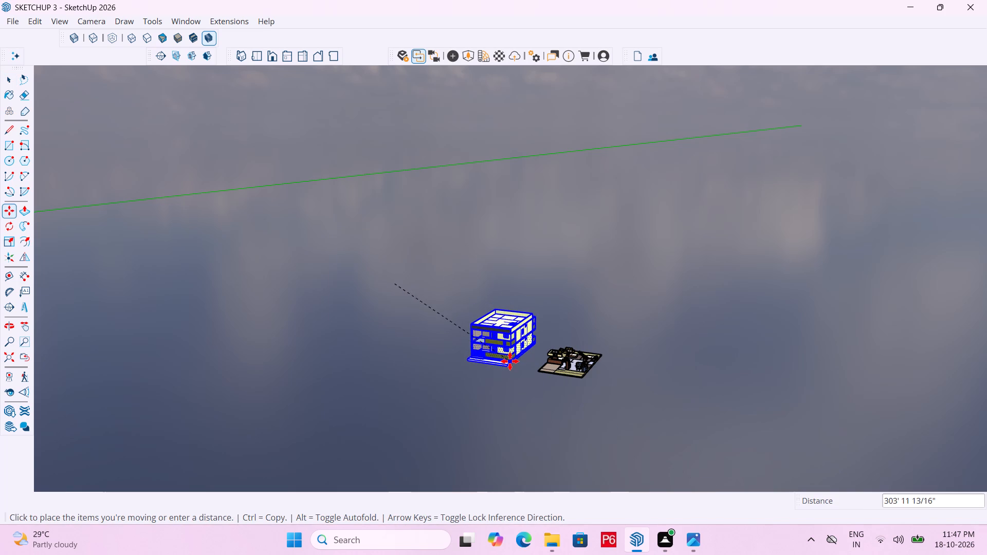
{"action": "left_click", "coordinate": [510, 361]}
{"action": "middle_click_drag", "start_coordinate": [598, 379], "coordinate": [509, 398]}
Save the model.
{"action": "key", "text": "ctrl+s"}
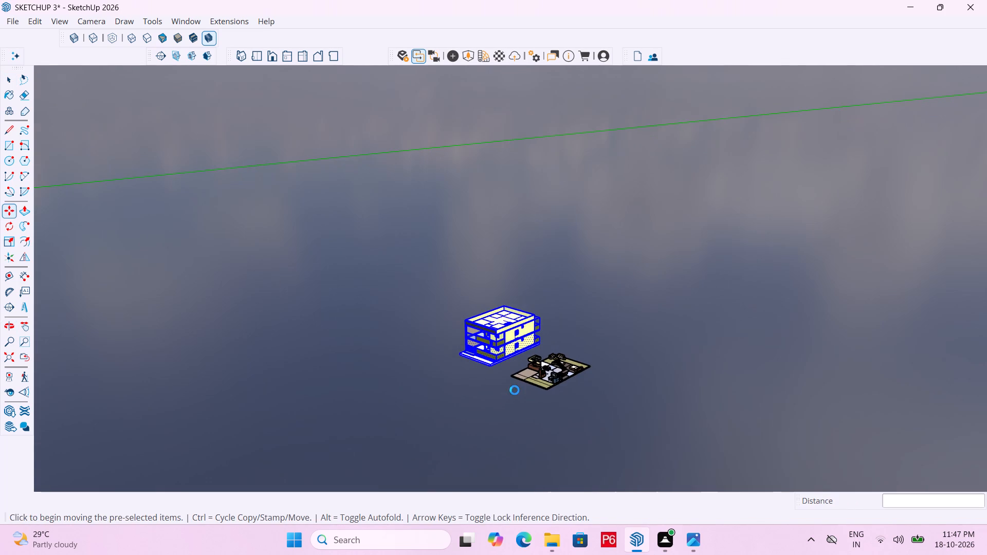
{"action": "key", "text": "ctrl+s"}
{"action": "key", "text": "ctrl+s"}
Combine all the geometry of the two-storey house into one group, leaving the furnished plan out.
{"action": "scroll", "coordinate": [437, 364], "scroll_direction": "down", "scroll_amount": 4}
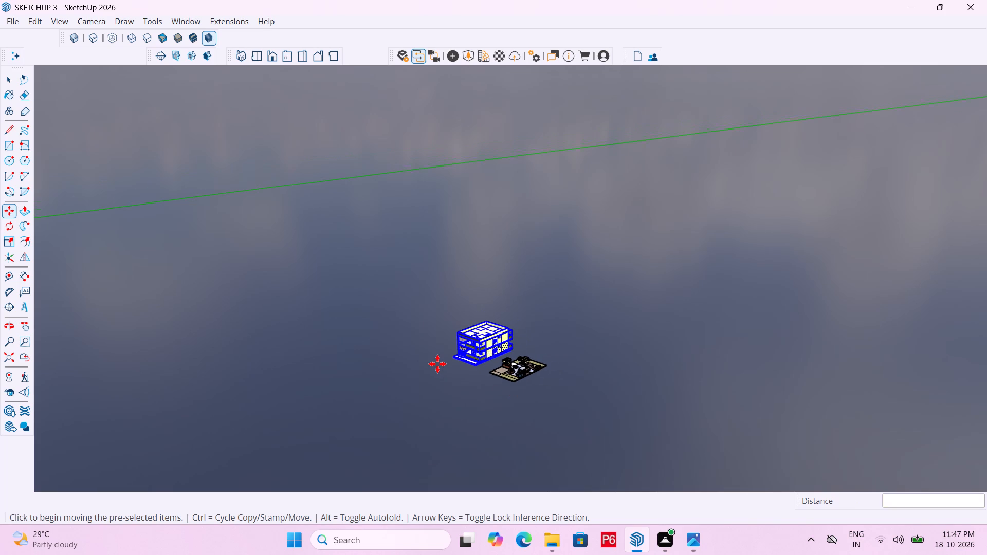
{"action": "middle_click_drag", "start_coordinate": [444, 379], "coordinate": [502, 373]}
{"action": "scroll", "coordinate": [509, 392], "scroll_direction": "up", "scroll_amount": 16}
{"action": "middle_click_drag", "start_coordinate": [471, 363], "coordinate": [482, 356]}
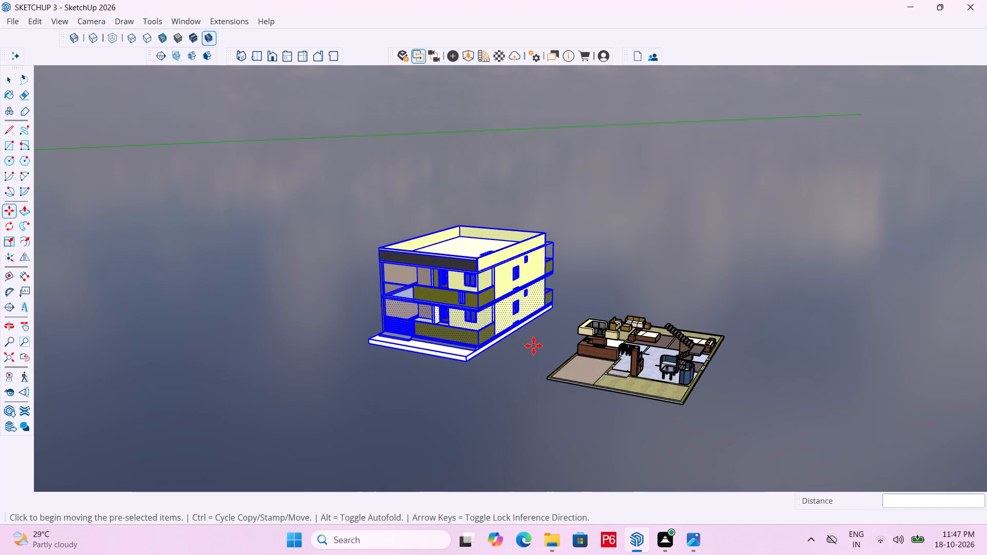
{"action": "scroll", "coordinate": [534, 346], "scroll_direction": "down", "scroll_amount": 10}
{"action": "left_click", "coordinate": [502, 401]}
{"action": "key", "text": "space"}
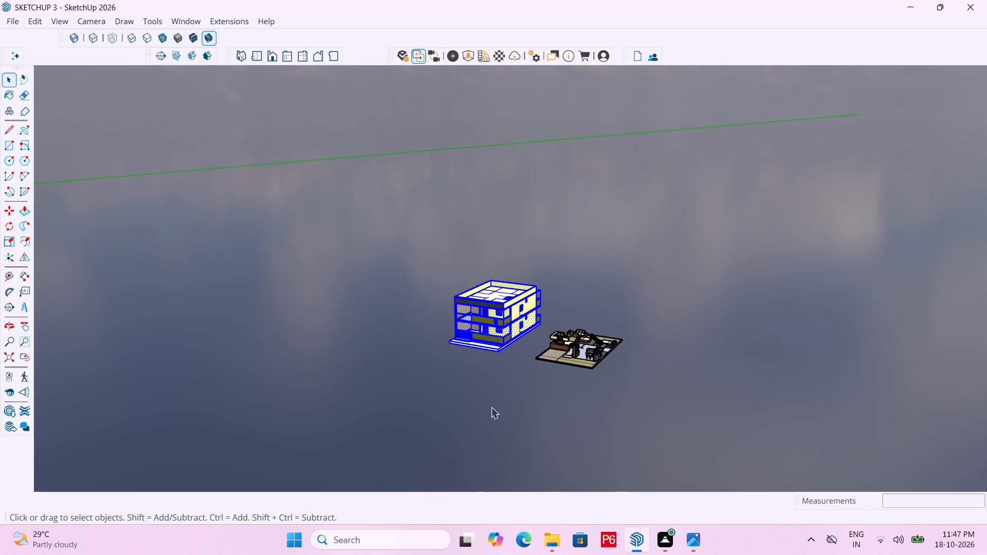
{"action": "left_click", "coordinate": [486, 399]}
{"action": "left_click", "coordinate": [468, 393]}
{"action": "left_click", "coordinate": [489, 326]}
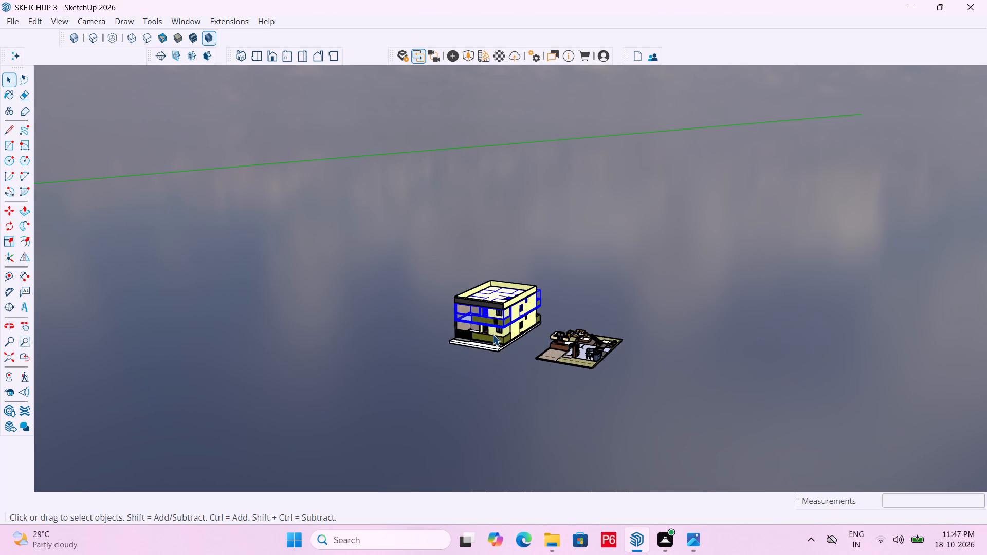
{"action": "left_click", "coordinate": [492, 334]}
{"action": "scroll", "coordinate": [480, 318], "scroll_direction": "down", "scroll_amount": 3}
{"action": "middle_click_drag", "start_coordinate": [500, 340], "coordinate": [636, 458]}
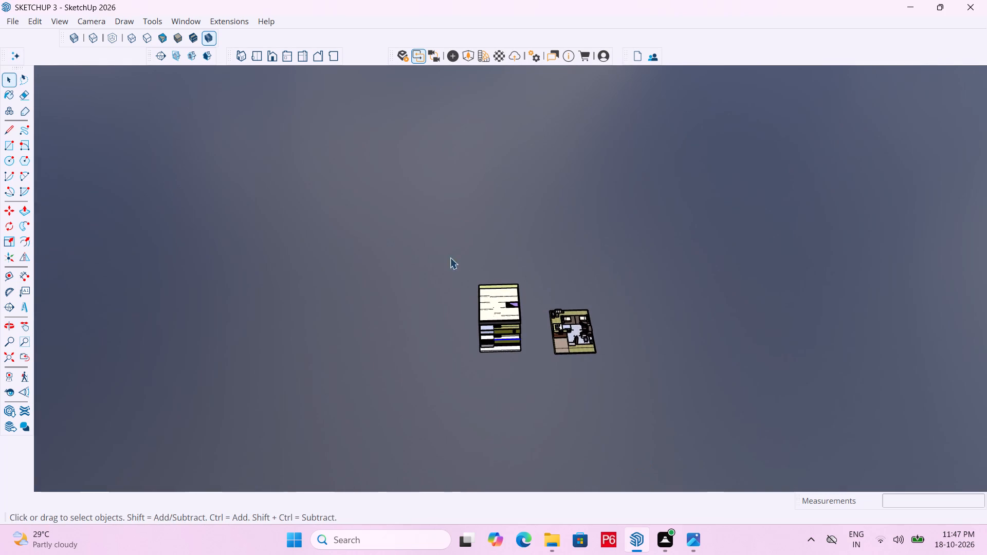
{"action": "left_click_drag", "start_coordinate": [429, 252], "coordinate": [542, 401]}
{"action": "double_click", "coordinate": [542, 401]}
{"action": "left_click_drag", "start_coordinate": [414, 245], "coordinate": [468, 329]}
{"action": "left_click_drag", "start_coordinate": [468, 329], "coordinate": [531, 402]}
{"action": "right_click", "coordinate": [504, 329]}
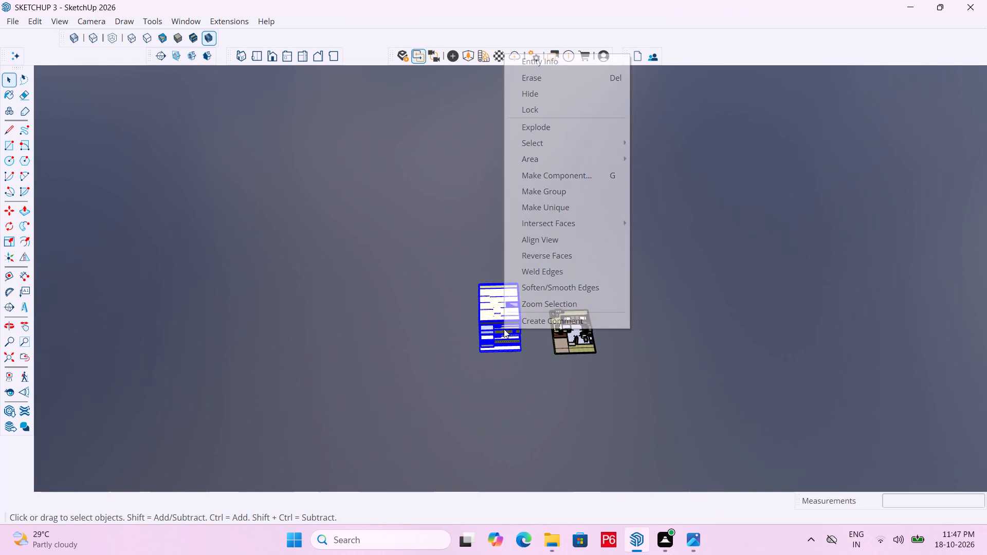
{"action": "left_click", "coordinate": [584, 186]}
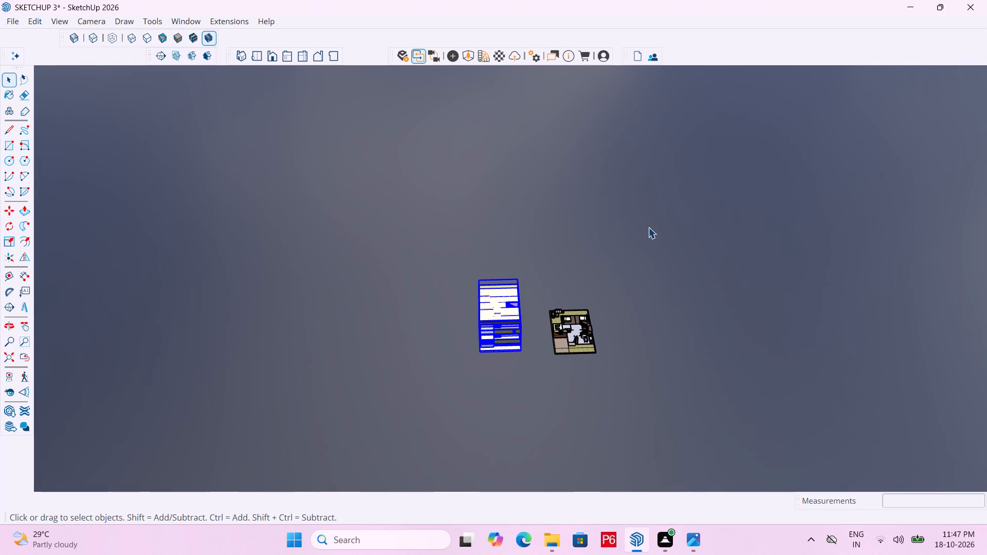
{"action": "key", "text": "space"}
{"action": "left_click", "coordinate": [648, 227]}
Save the model.
{"action": "middle_click_drag", "start_coordinate": [624, 265], "coordinate": [493, 214]}
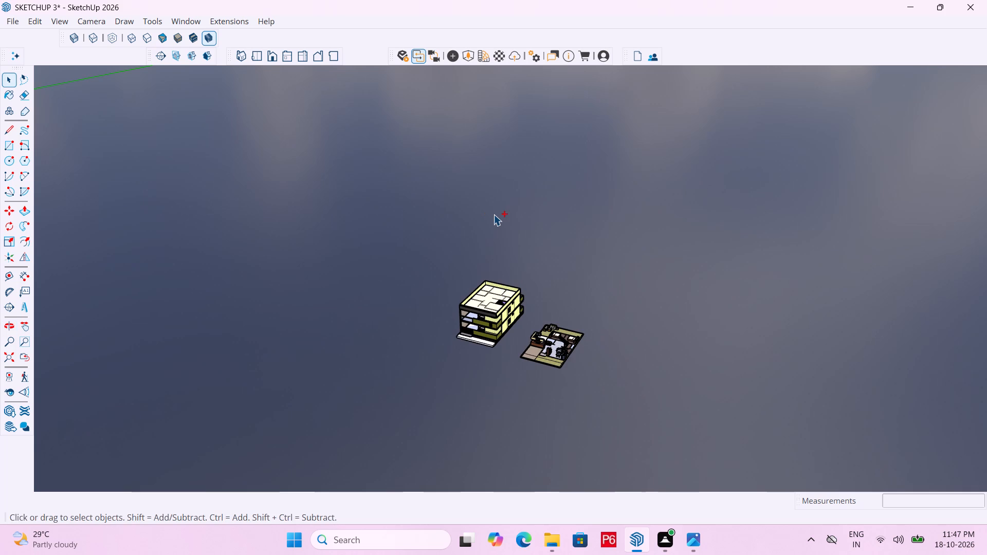
{"action": "key", "text": "ctrl+s"}
{"action": "key", "text": "ctrl+s"}
{"action": "key", "text": "ctrl+s"}
{"action": "key", "text": "ctrl+s"}
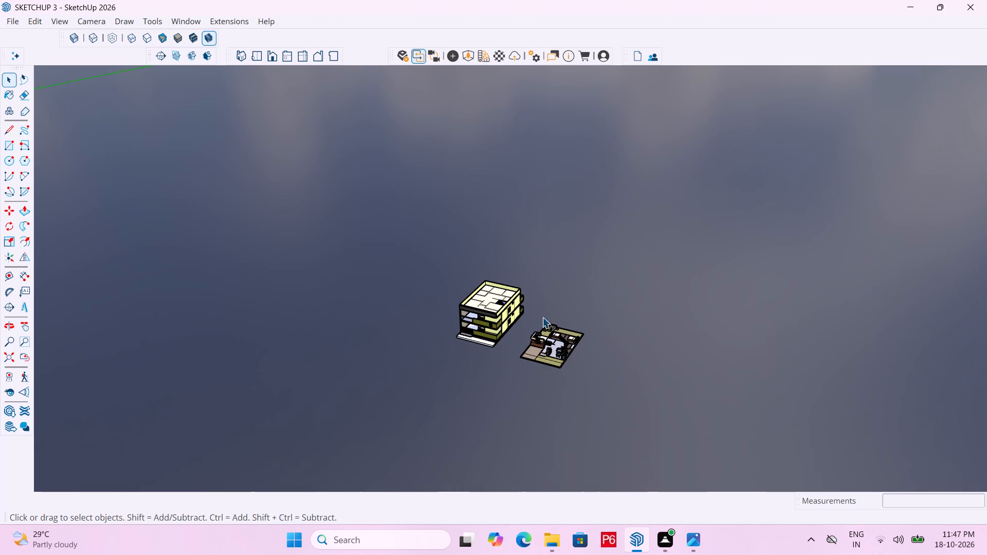
Examine the grouped house from the rear, front and roof side together with the furnished plan beside it.
{"action": "middle_click_drag", "start_coordinate": [573, 307], "coordinate": [103, 279]}
{"action": "scroll", "coordinate": [517, 343], "scroll_direction": "up", "scroll_amount": 11}
{"action": "middle_click_drag", "start_coordinate": [535, 336], "coordinate": [563, 311]}
{"action": "middle_click", "coordinate": [576, 308]}
{"action": "middle_click_drag", "start_coordinate": [532, 321], "coordinate": [445, 346]}
{"action": "scroll", "coordinate": [532, 321], "scroll_direction": "up", "scroll_amount": 4}
{"action": "scroll", "coordinate": [441, 346], "scroll_direction": "up", "scroll_amount": 1}
{"action": "middle_click_drag", "start_coordinate": [770, 323], "coordinate": [252, 294]}
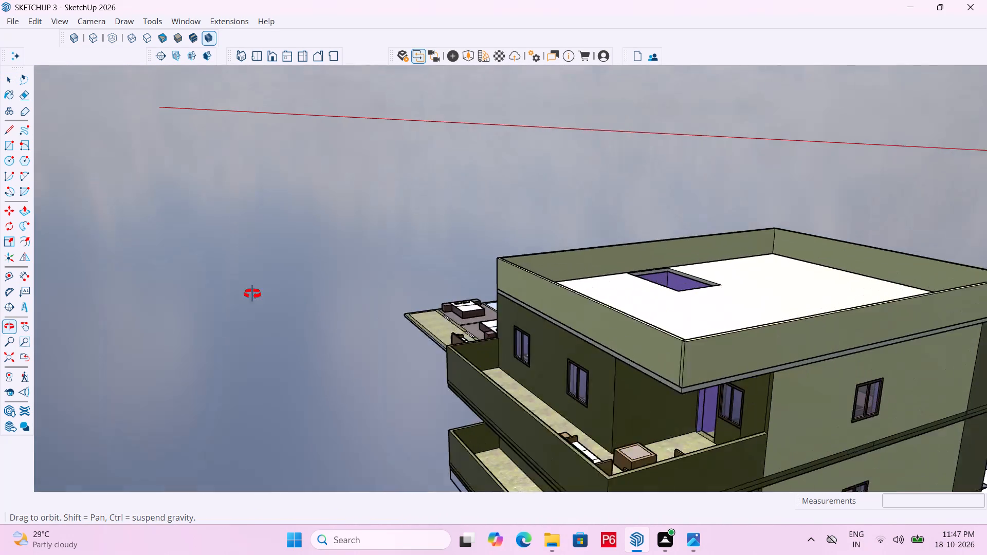
{"action": "middle_click_drag", "start_coordinate": [252, 294], "coordinate": [247, 295]}
{"action": "scroll", "coordinate": [531, 281], "scroll_direction": "down", "scroll_amount": 5}
{"action": "scroll", "coordinate": [837, 335], "scroll_direction": "down", "scroll_amount": 1}
{"action": "middle_click_drag", "start_coordinate": [788, 338], "coordinate": [397, 334]}
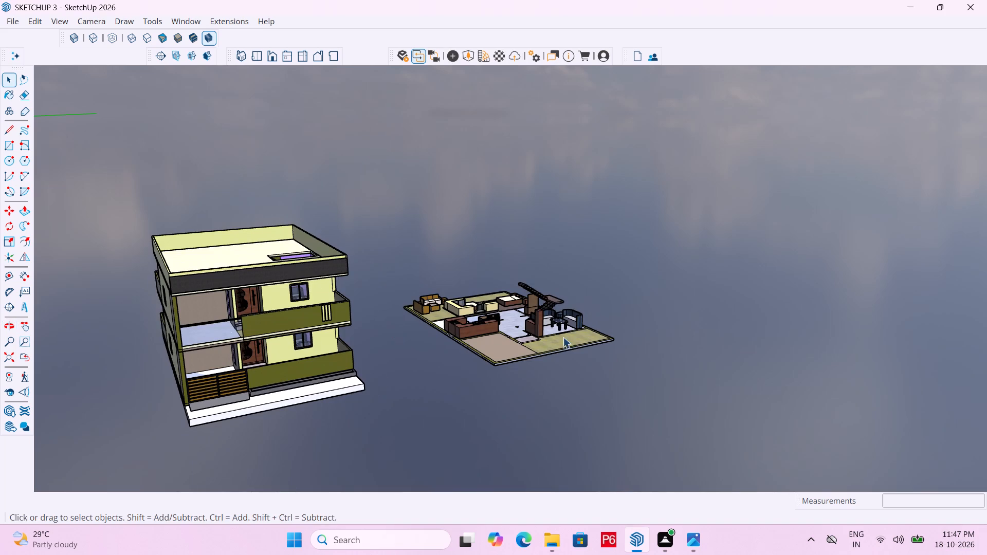
{"action": "scroll", "coordinate": [586, 348], "scroll_direction": "down", "scroll_amount": 5}
{"action": "middle_click_drag", "start_coordinate": [629, 351], "coordinate": [390, 395]}
{"action": "scroll", "coordinate": [465, 359], "scroll_direction": "up", "scroll_amount": 2}
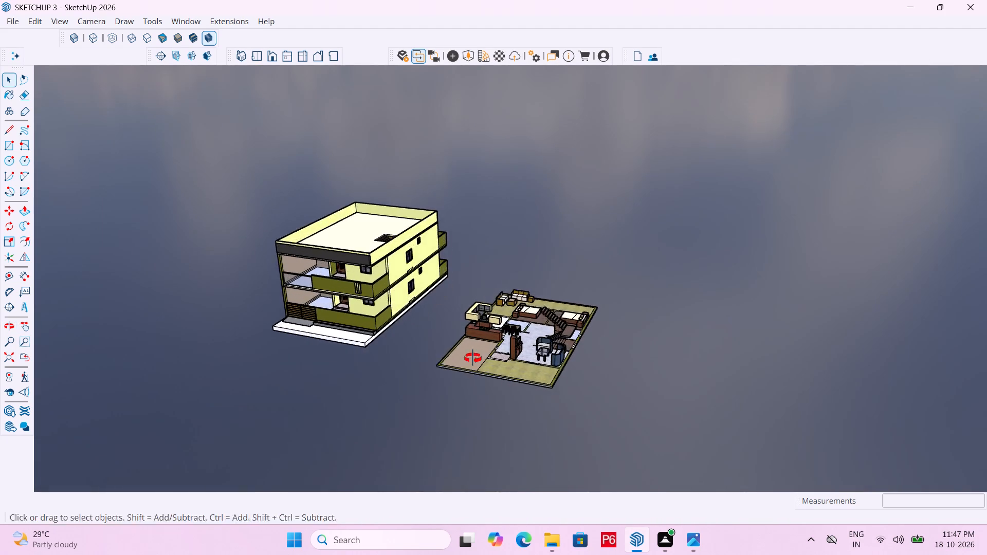
{"action": "middle_click", "coordinate": [472, 358]}
{"action": "scroll", "coordinate": [473, 358], "scroll_direction": "up", "scroll_amount": 10}
{"action": "scroll", "coordinate": [652, 270], "scroll_direction": "down", "scroll_amount": 6}
{"action": "scroll", "coordinate": [554, 313], "scroll_direction": "down", "scroll_amount": 4}
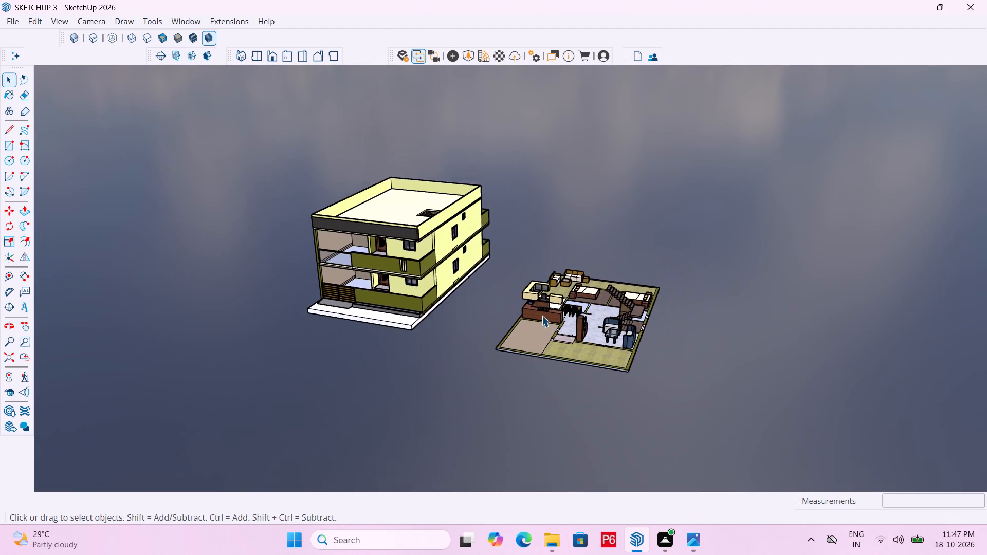
{"action": "scroll", "coordinate": [542, 316], "scroll_direction": "down", "scroll_amount": 1}
{"action": "middle_click_drag", "start_coordinate": [542, 317], "coordinate": [521, 310]}
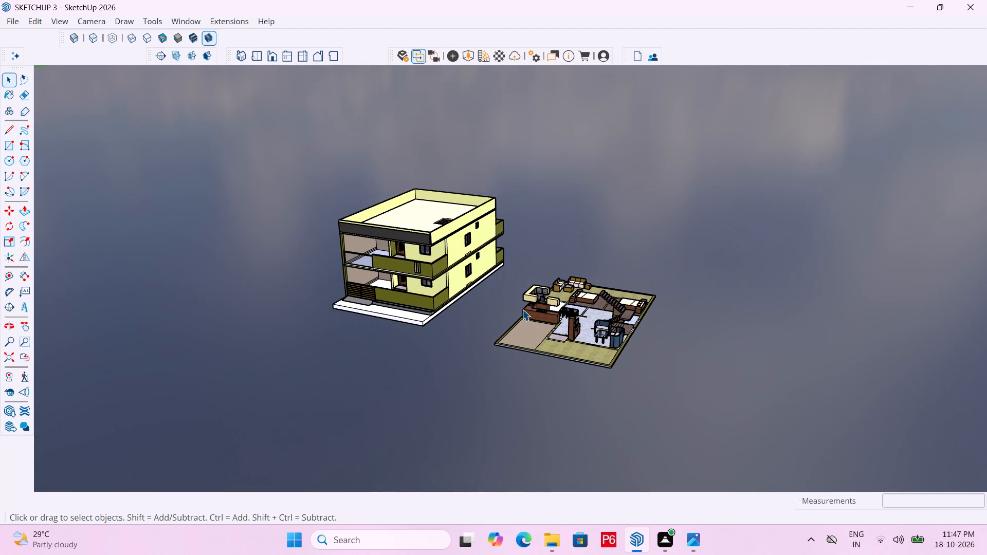
{"action": "scroll", "coordinate": [416, 213], "scroll_direction": "up", "scroll_amount": 10}
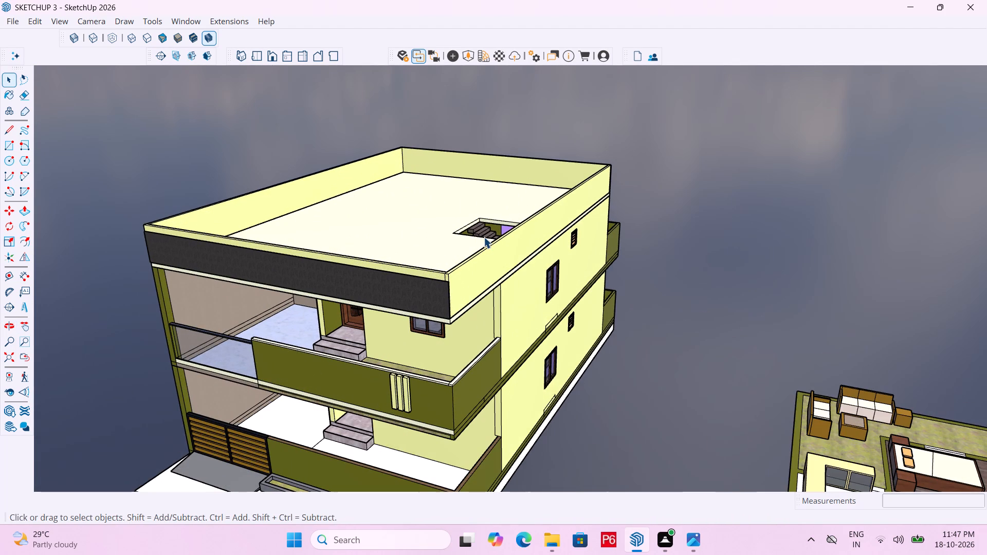
{"action": "scroll", "coordinate": [540, 251], "scroll_direction": "down", "scroll_amount": 10}
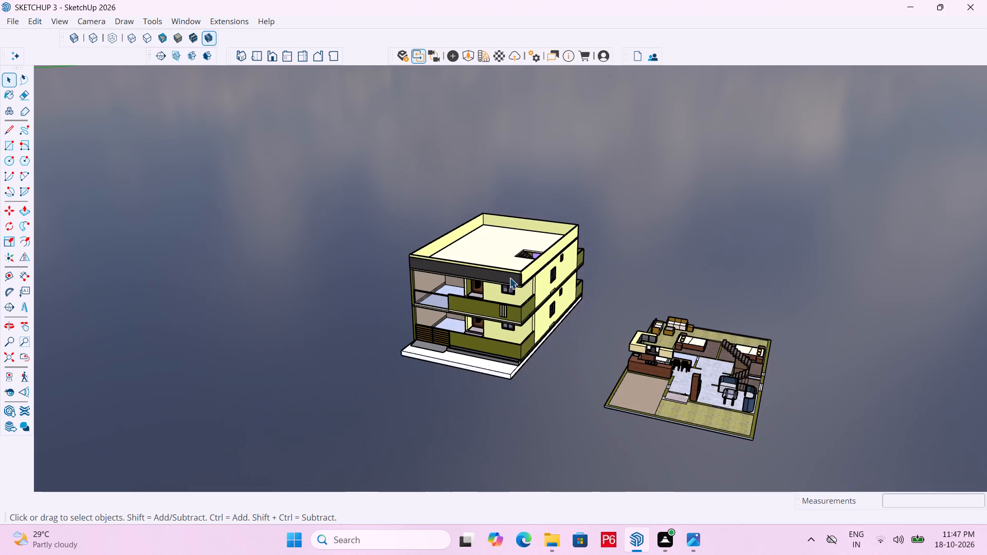
Examine the grouped house and the furnished plan beside it from progressively lower front angles.
{"action": "middle_click_drag", "start_coordinate": [490, 271], "coordinate": [526, 266]}
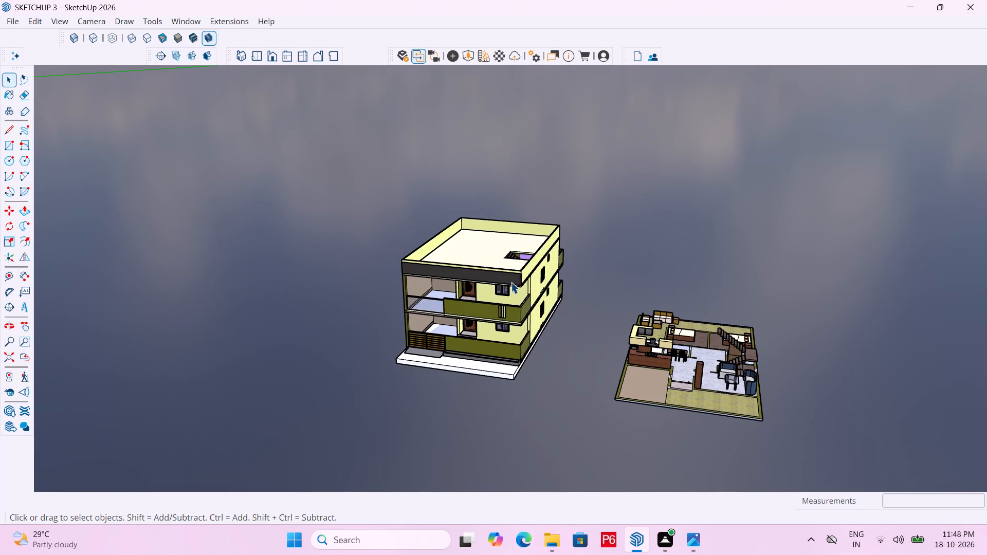
{"action": "middle_click_drag", "start_coordinate": [511, 282], "coordinate": [510, 267]}
{"action": "scroll", "coordinate": [511, 272], "scroll_direction": "up", "scroll_amount": 3}
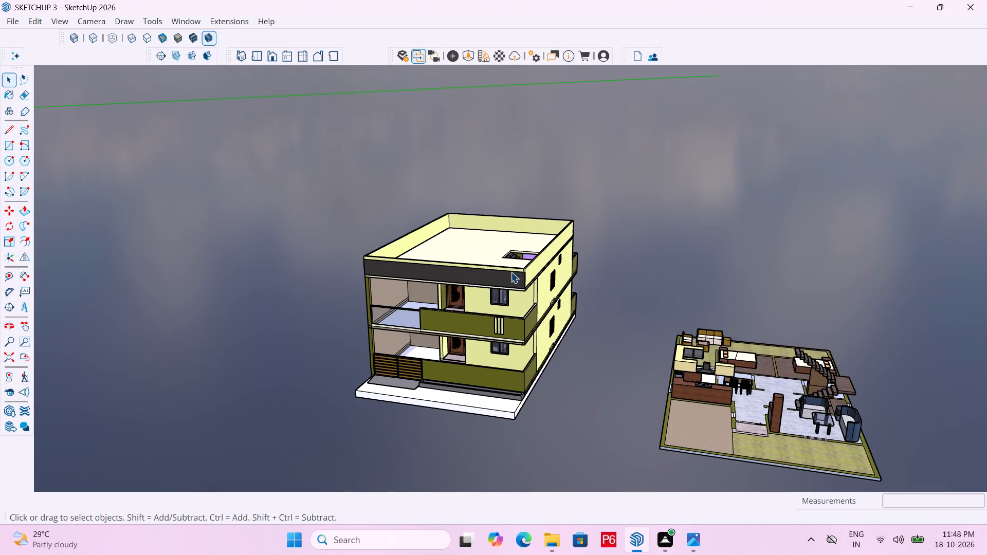
{"action": "scroll", "coordinate": [377, 275], "scroll_direction": "down", "scroll_amount": 5}
{"action": "middle_click_drag", "start_coordinate": [503, 330], "coordinate": [498, 303]}
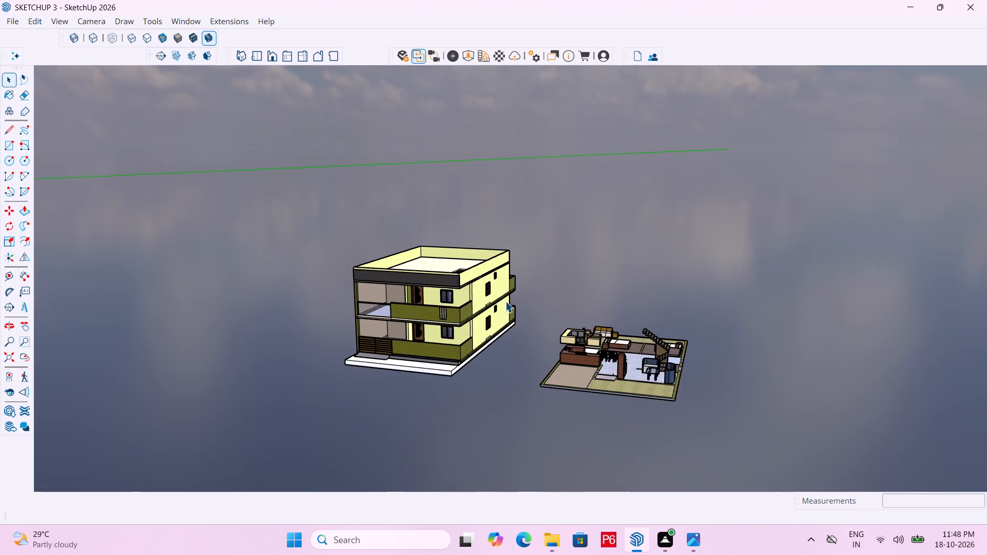
{"action": "scroll", "coordinate": [542, 305], "scroll_direction": "up", "scroll_amount": 5}
{"action": "scroll", "coordinate": [387, 287], "scroll_direction": "down", "scroll_amount": 4}
{"action": "middle_click_drag", "start_coordinate": [521, 326], "coordinate": [550, 311]}
{"action": "scroll", "coordinate": [550, 319], "scroll_direction": "up", "scroll_amount": 1}
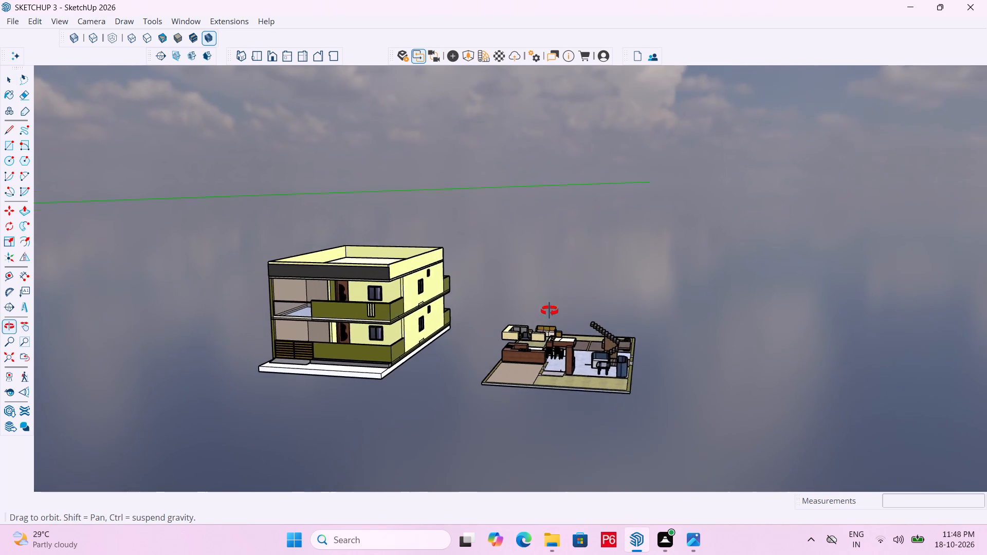
{"action": "middle_click_drag", "start_coordinate": [550, 311], "coordinate": [549, 308]}
{"action": "scroll", "coordinate": [543, 305], "scroll_direction": "up", "scroll_amount": 3}
{"action": "scroll", "coordinate": [636, 308], "scroll_direction": "down", "scroll_amount": 6}
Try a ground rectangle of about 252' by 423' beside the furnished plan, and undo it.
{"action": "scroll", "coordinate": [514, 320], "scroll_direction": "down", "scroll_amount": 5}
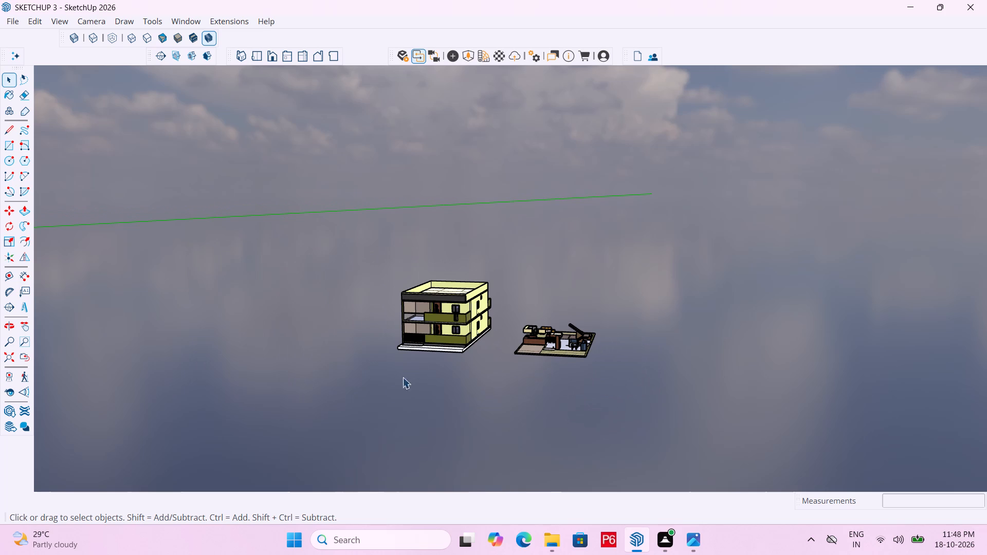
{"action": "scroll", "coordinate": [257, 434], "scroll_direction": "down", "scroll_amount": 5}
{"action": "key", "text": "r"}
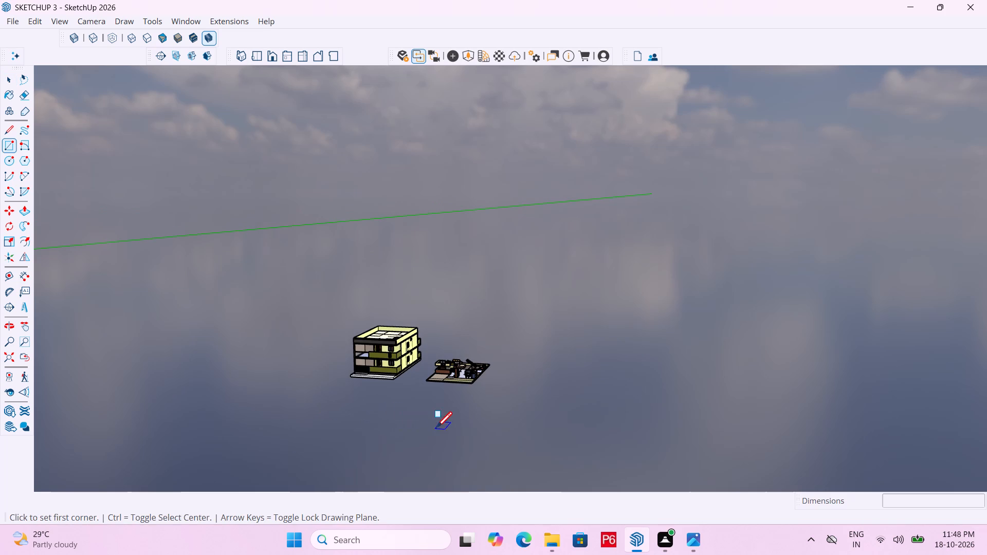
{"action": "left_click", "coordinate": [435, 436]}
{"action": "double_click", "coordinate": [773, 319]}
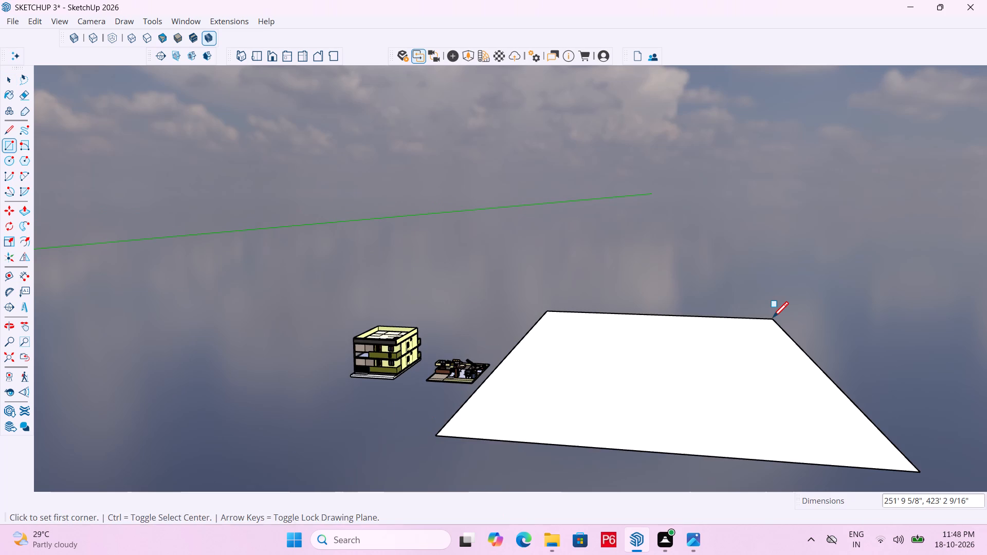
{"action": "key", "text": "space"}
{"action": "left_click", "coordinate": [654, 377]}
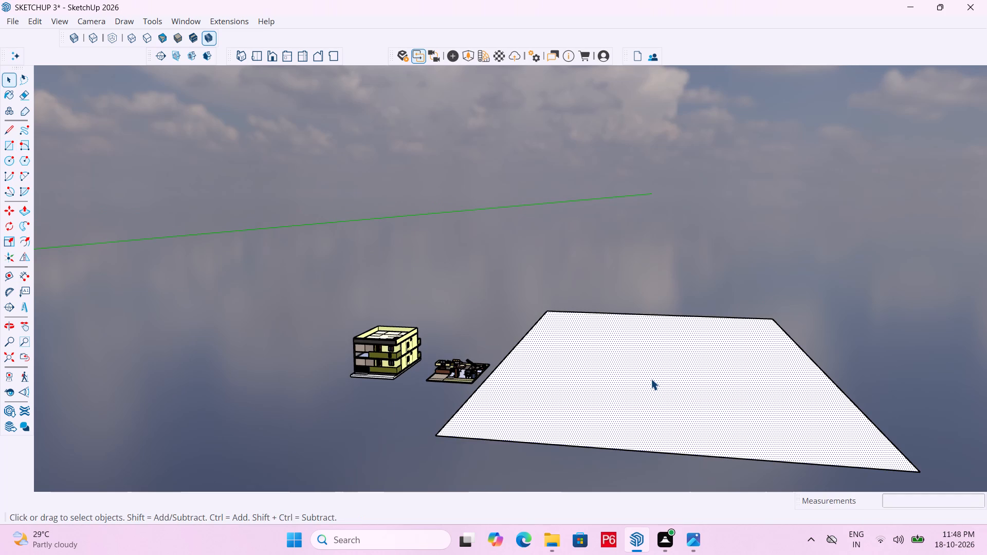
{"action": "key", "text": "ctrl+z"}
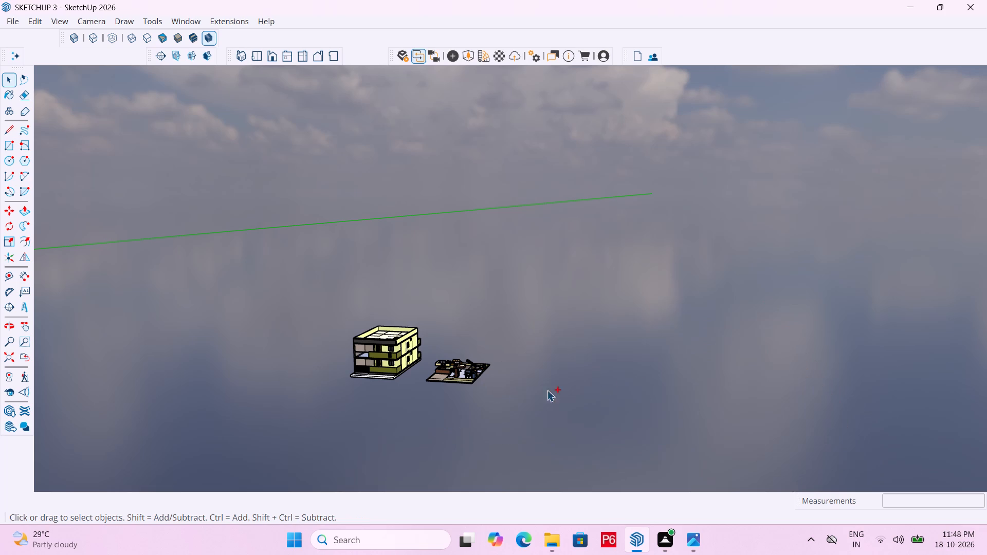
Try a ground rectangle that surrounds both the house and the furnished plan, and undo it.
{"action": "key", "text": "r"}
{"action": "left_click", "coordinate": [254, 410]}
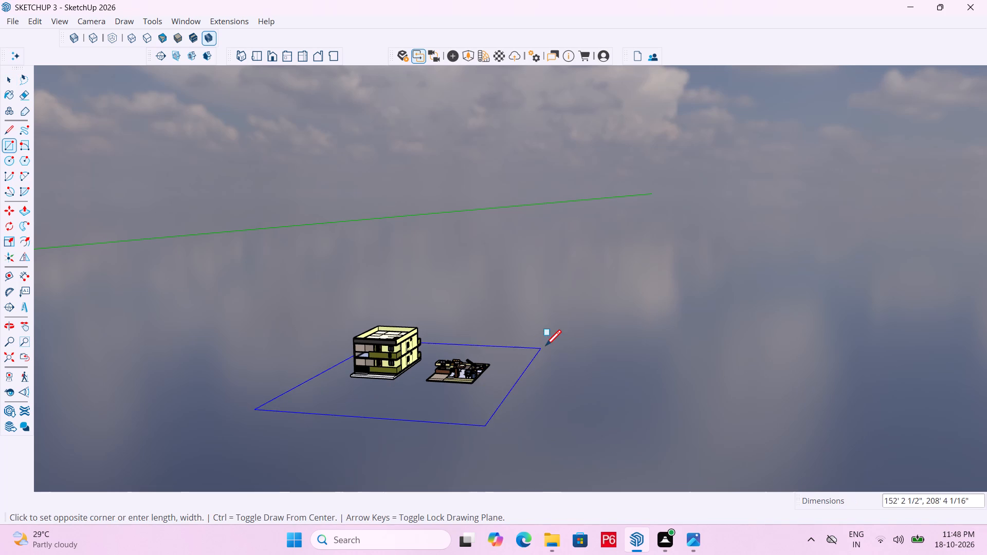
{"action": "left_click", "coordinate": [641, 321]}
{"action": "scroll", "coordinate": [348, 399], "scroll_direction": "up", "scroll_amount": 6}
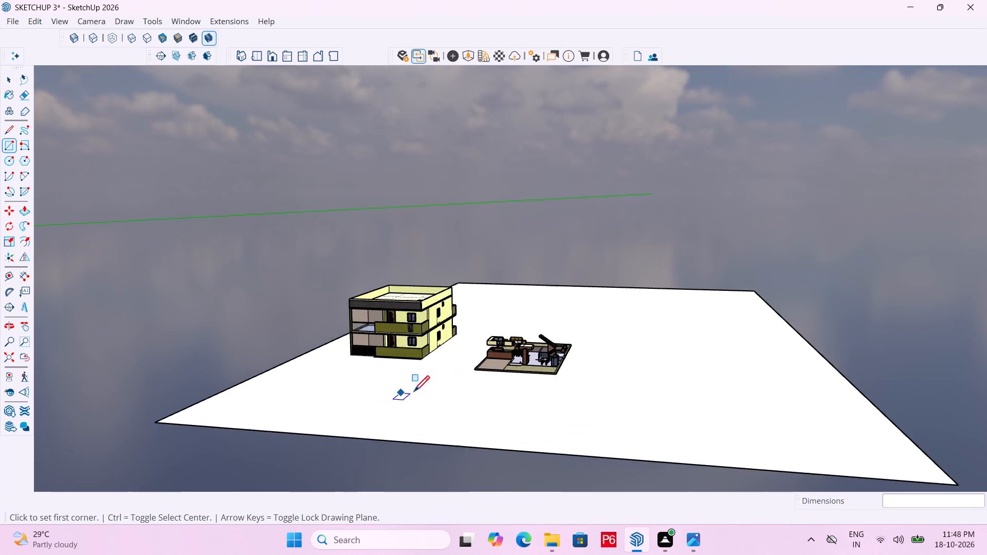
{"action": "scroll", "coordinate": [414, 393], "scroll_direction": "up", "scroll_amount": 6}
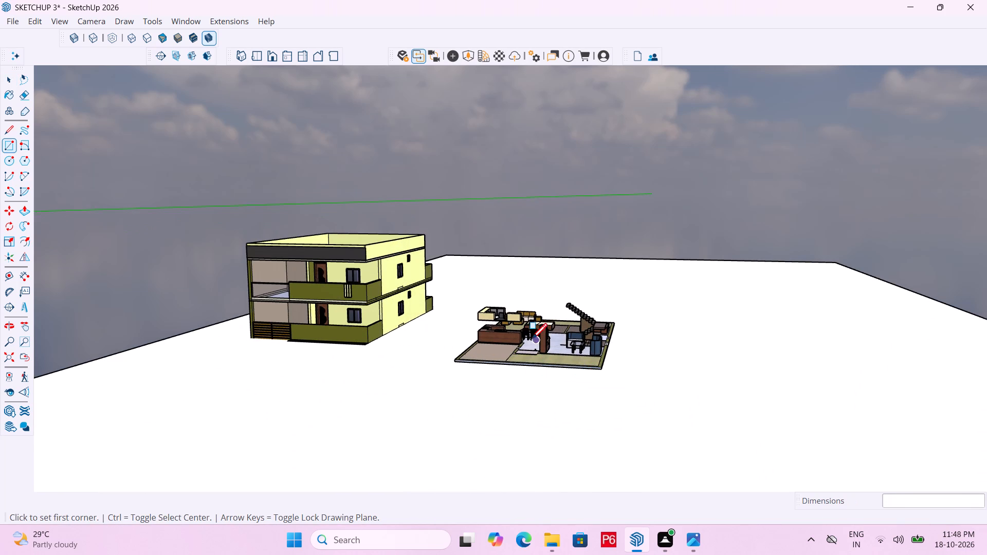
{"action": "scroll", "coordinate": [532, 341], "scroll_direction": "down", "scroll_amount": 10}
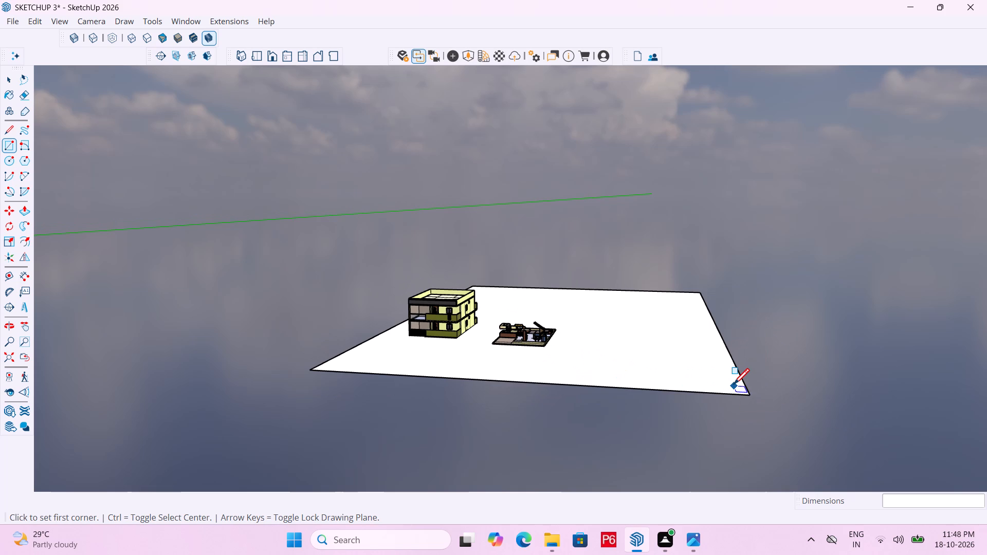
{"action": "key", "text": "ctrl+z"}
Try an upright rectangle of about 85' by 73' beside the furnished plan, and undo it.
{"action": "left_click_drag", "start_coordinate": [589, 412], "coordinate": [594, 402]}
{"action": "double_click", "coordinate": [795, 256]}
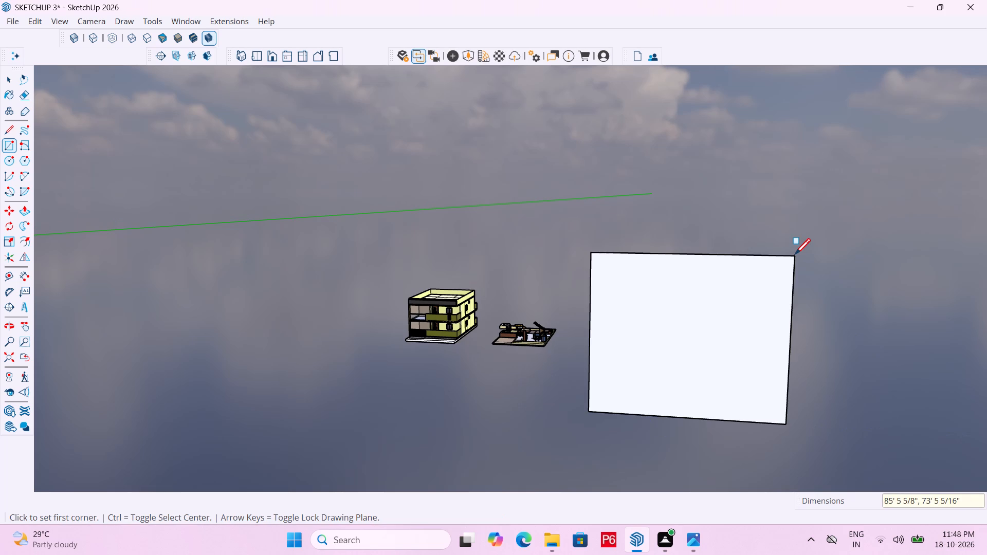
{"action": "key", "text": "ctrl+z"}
Draw a flat ground rectangle of about 192' 7" by 460' 6" beyond the furnished plan.
{"action": "left_click_drag", "start_coordinate": [597, 419], "coordinate": [605, 412]}
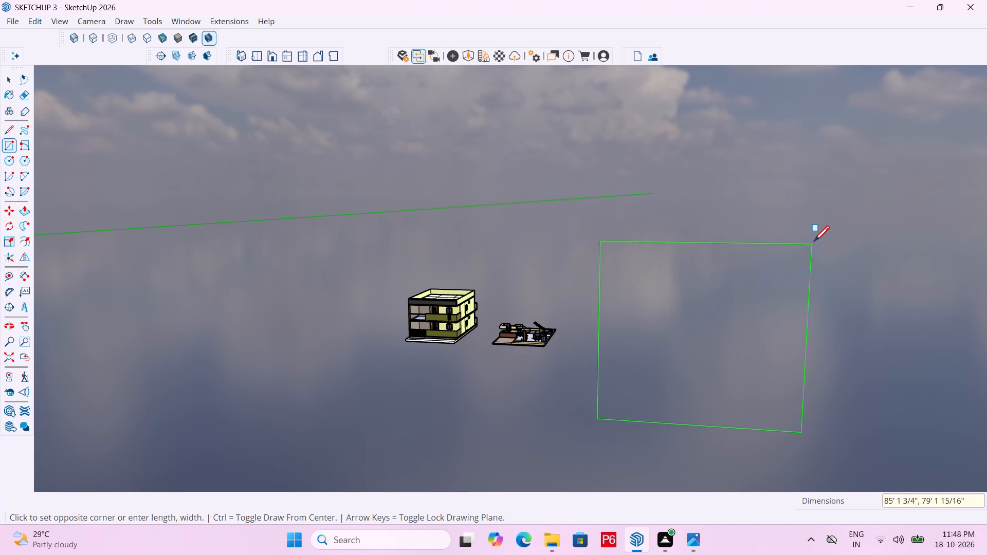
{"action": "left_click", "coordinate": [817, 289]}
Paint the new ground rectangle with the Soil_04_1K material from the Ground collection.
{"action": "middle_click_drag", "start_coordinate": [874, 322], "coordinate": [593, 354]}
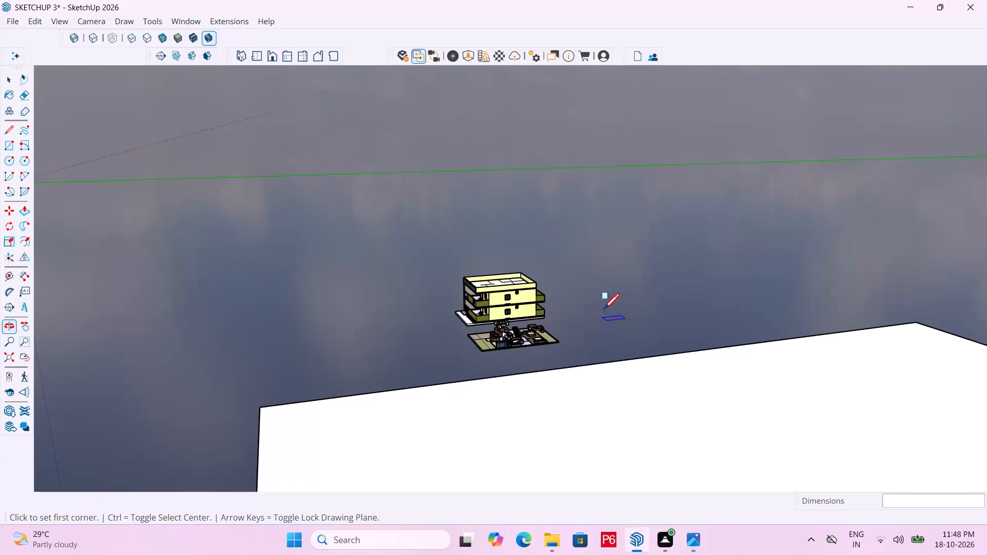
{"action": "scroll", "coordinate": [619, 294], "scroll_direction": "down", "scroll_amount": 4}
{"action": "key", "text": "b"}
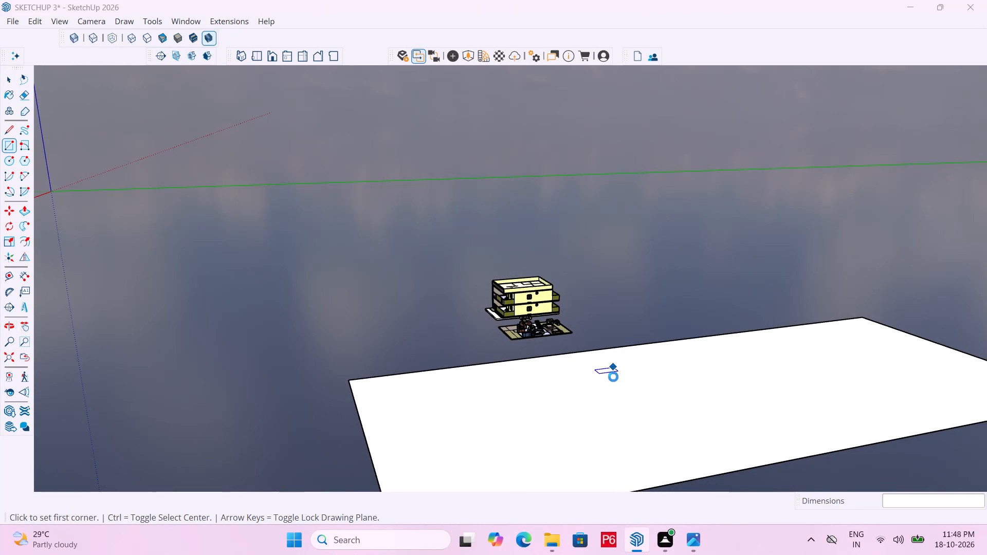
{"action": "scroll", "coordinate": [913, 223], "scroll_direction": "down", "scroll_amount": 2}
{"action": "left_click", "coordinate": [901, 221]}
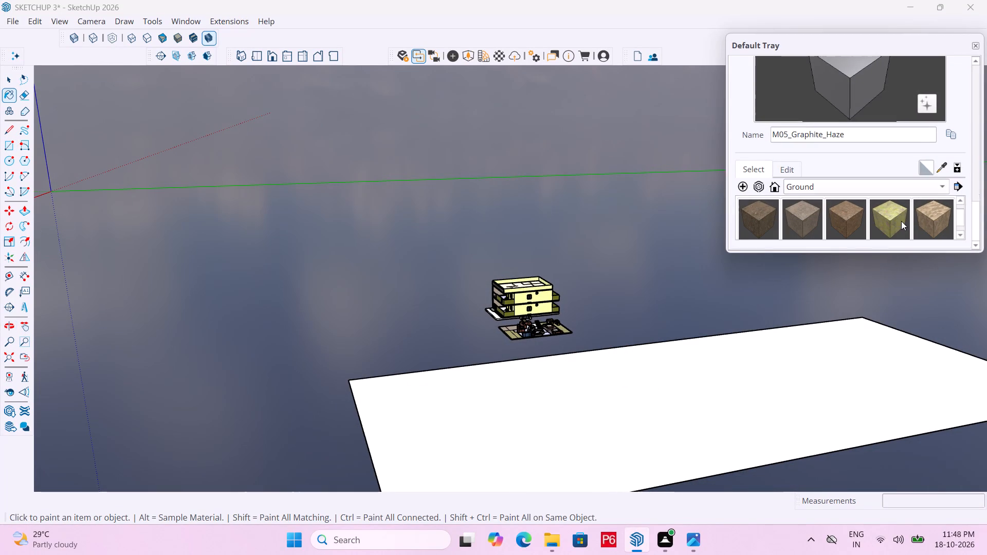
{"action": "left_click", "coordinate": [807, 363]}
Scale the soil ground along the red axis by about 2.31 so it extends beneath the house and plan.
{"action": "scroll", "coordinate": [650, 328], "scroll_direction": "down", "scroll_amount": 2}
{"action": "middle_click_drag", "start_coordinate": [650, 334], "coordinate": [818, 393]}
{"action": "key", "text": "space"}
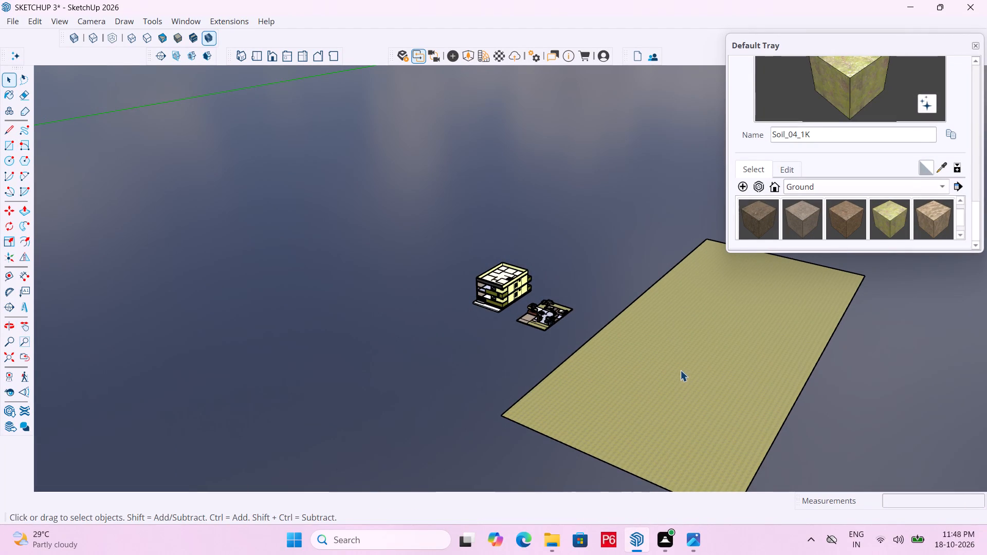
{"action": "left_click", "coordinate": [671, 365]}
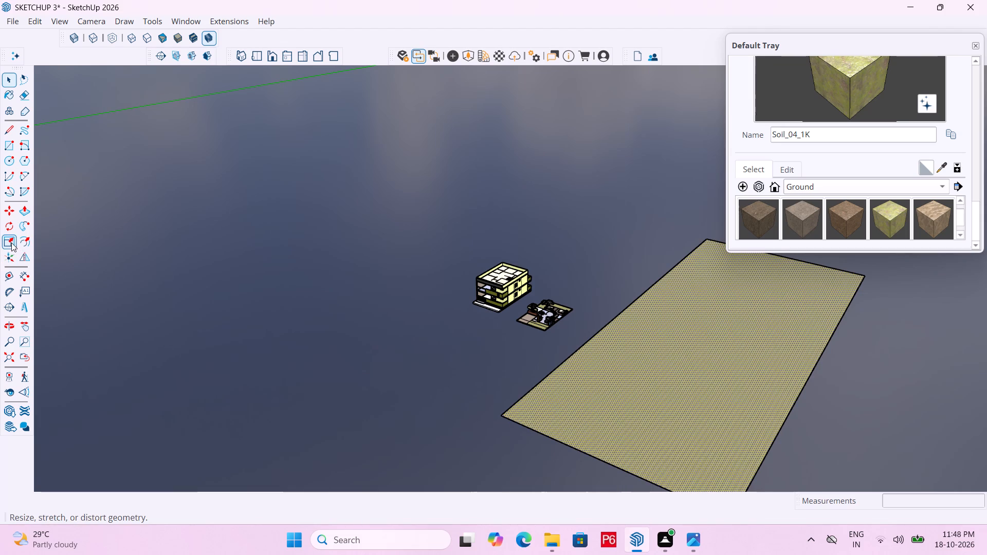
{"action": "left_click", "coordinate": [11, 243]}
{"action": "left_click", "coordinate": [628, 304]}
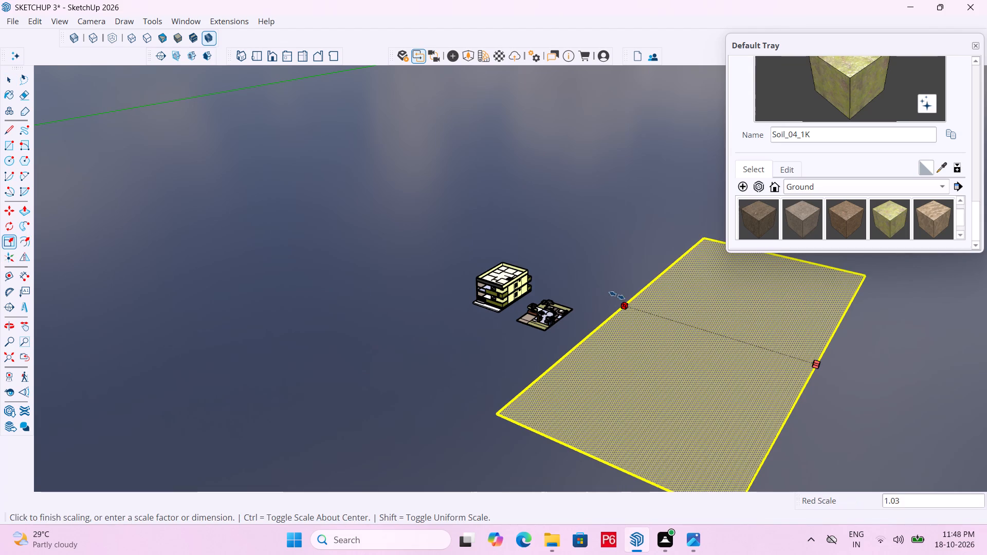
{"action": "double_click", "coordinate": [477, 237]}
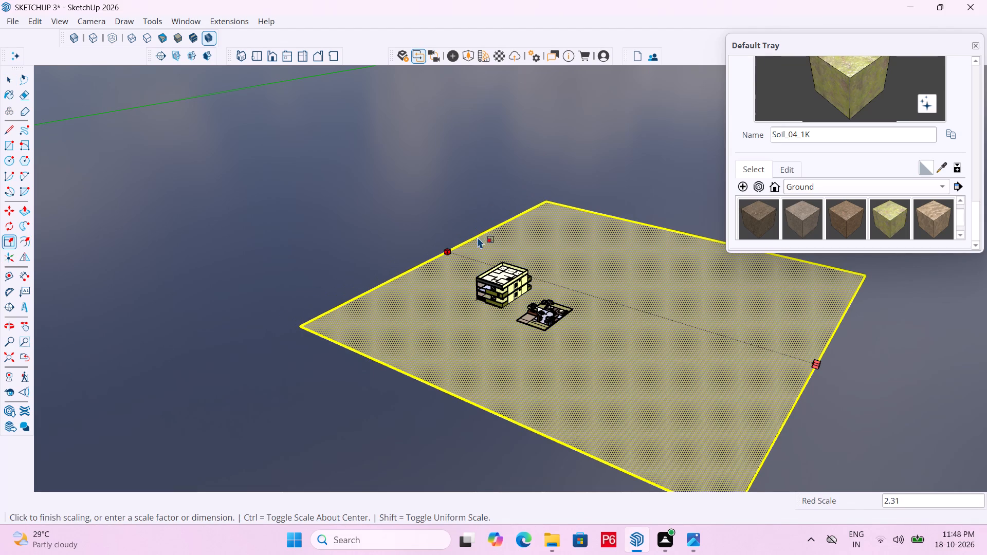
{"action": "key", "text": "space"}
{"action": "left_click", "coordinate": [384, 379]}
Move the grouped house by its base corner about 19' 8" so its plinth sits on the soil ground.
{"action": "left_click", "coordinate": [502, 284]}
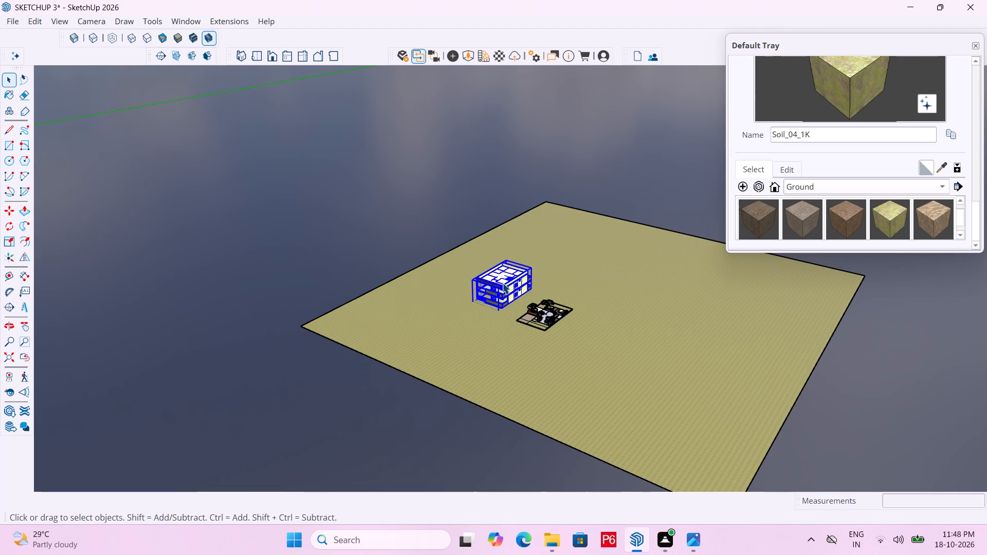
{"action": "scroll", "coordinate": [501, 307], "scroll_direction": "up", "scroll_amount": 11}
{"action": "middle_click_drag", "start_coordinate": [474, 290], "coordinate": [471, 258]}
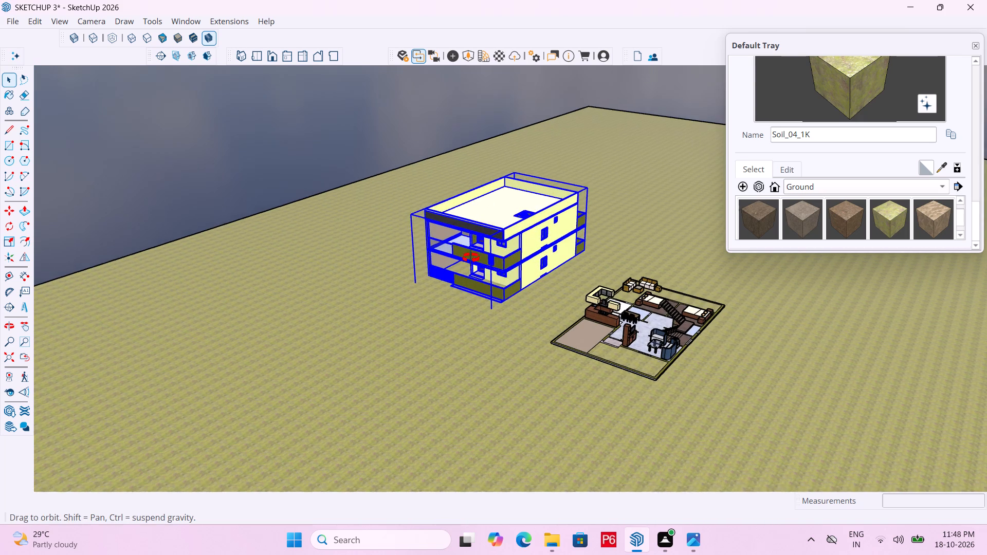
{"action": "middle_click_drag", "start_coordinate": [471, 258], "coordinate": [528, 39]}
{"action": "key", "text": "m"}
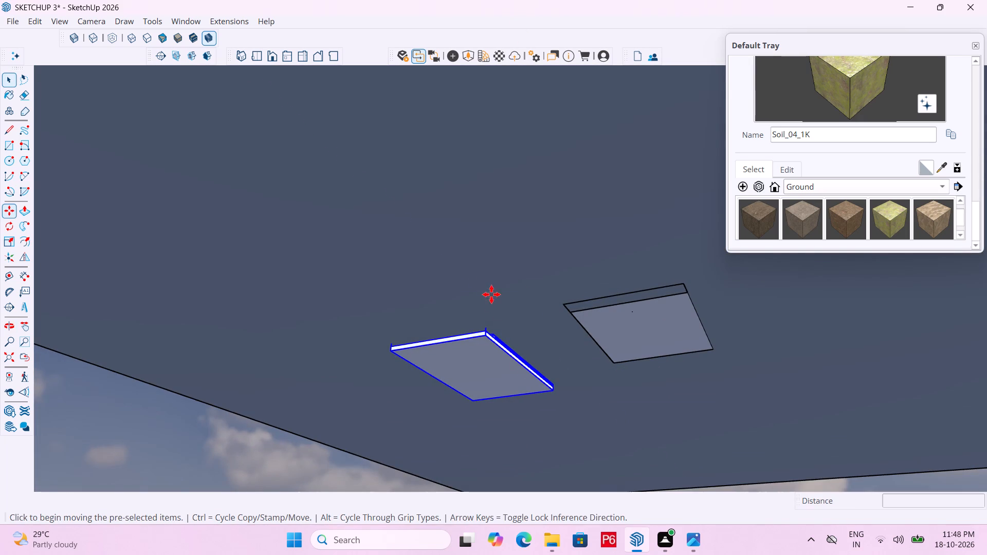
{"action": "left_click", "coordinate": [488, 342]}
{"action": "scroll", "coordinate": [574, 199], "scroll_direction": "down", "scroll_amount": 1}
{"action": "middle_click_drag", "start_coordinate": [553, 249], "coordinate": [511, 526]}
{"action": "scroll", "coordinate": [494, 554], "scroll_direction": "down", "scroll_amount": 1}
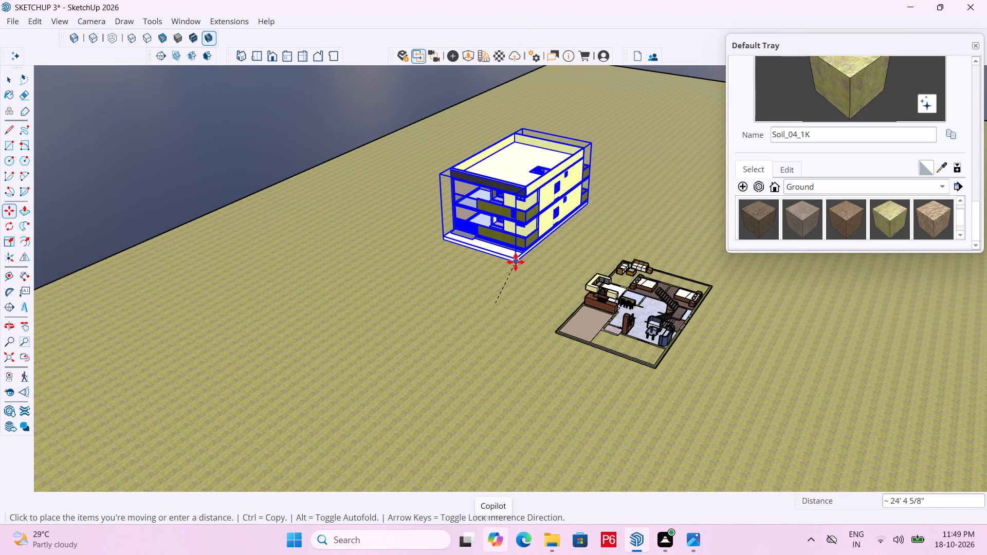
{"action": "left_click", "coordinate": [513, 271]}
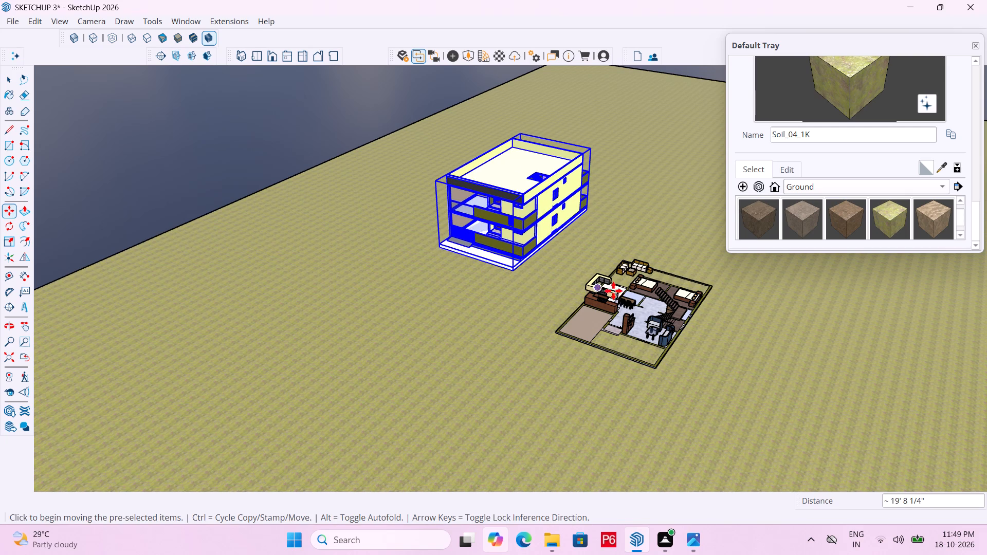
{"action": "key", "text": "space"}
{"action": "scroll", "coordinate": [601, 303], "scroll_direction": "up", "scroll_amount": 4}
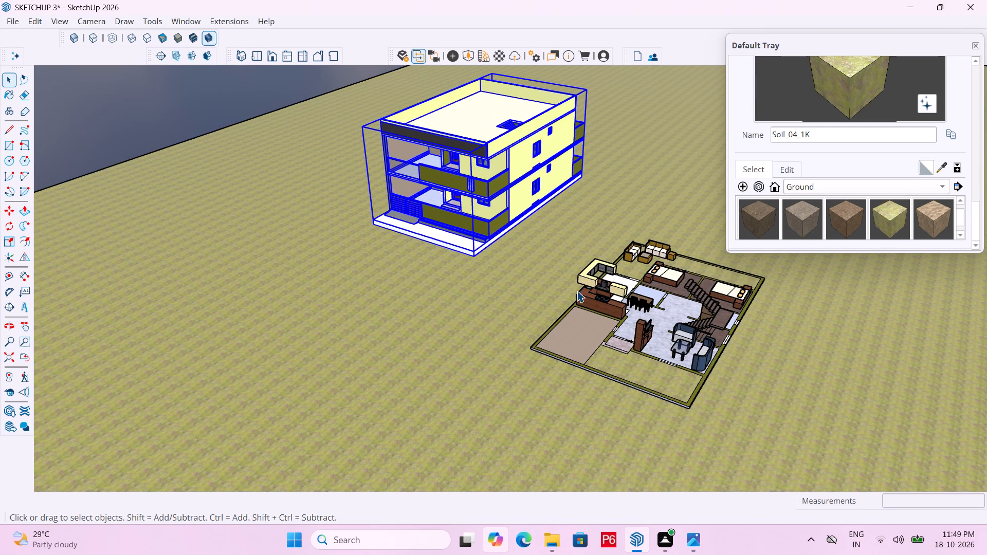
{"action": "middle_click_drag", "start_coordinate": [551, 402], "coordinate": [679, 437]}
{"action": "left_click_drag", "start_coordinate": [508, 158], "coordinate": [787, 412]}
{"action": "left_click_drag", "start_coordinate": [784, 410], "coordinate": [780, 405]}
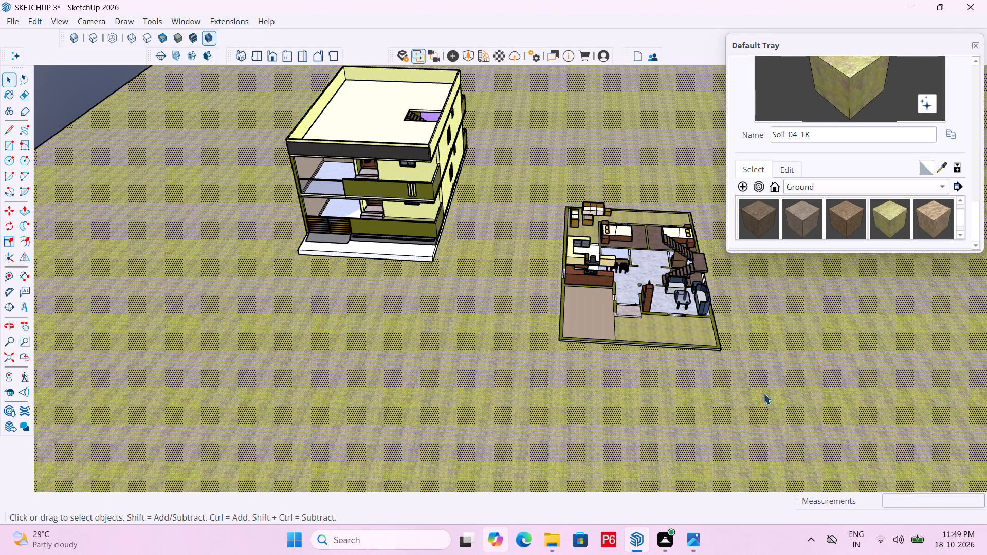
Move the grouped house by its front plinth corner about 36' across the ground to stand close beside the furnished plan.
{"action": "middle_click_drag", "start_coordinate": [742, 388], "coordinate": [634, 516]}
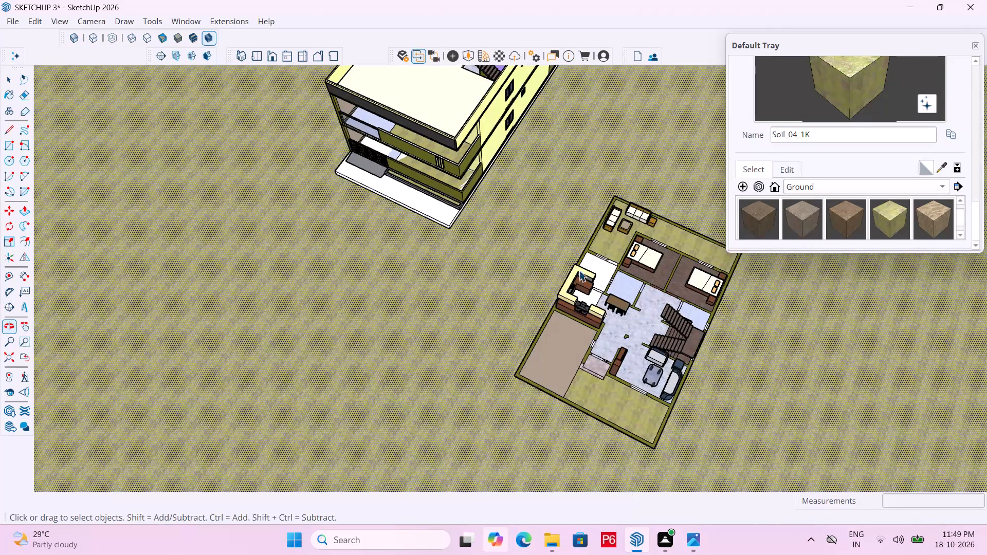
{"action": "scroll", "coordinate": [574, 239], "scroll_direction": "down", "scroll_amount": 4}
{"action": "scroll", "coordinate": [465, 241], "scroll_direction": "up", "scroll_amount": 5}
{"action": "middle_click_drag", "start_coordinate": [477, 226], "coordinate": [489, 125]}
{"action": "scroll", "coordinate": [510, 248], "scroll_direction": "up", "scroll_amount": 1}
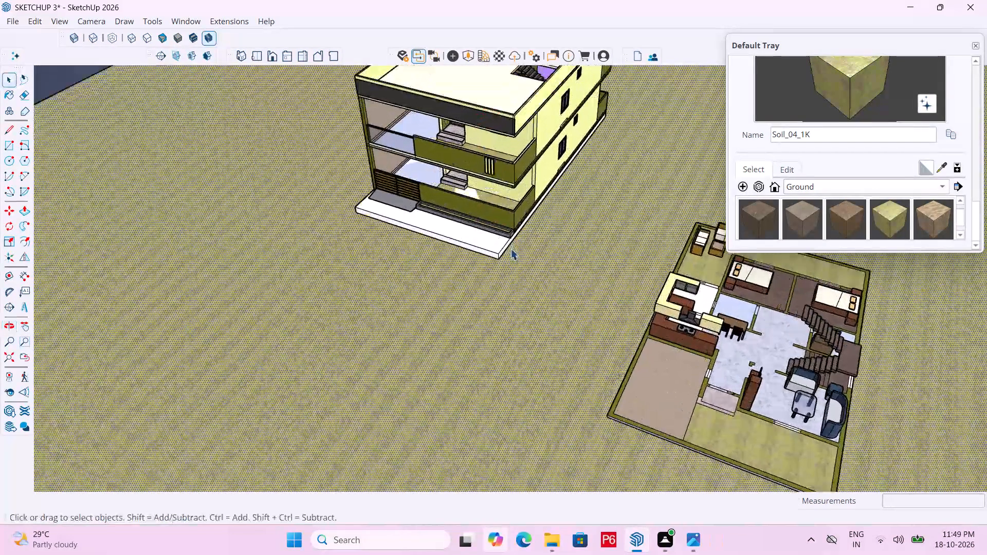
{"action": "scroll", "coordinate": [510, 249], "scroll_direction": "up", "scroll_amount": 1}
{"action": "left_click", "coordinate": [500, 248]}
{"action": "key", "text": "m"}
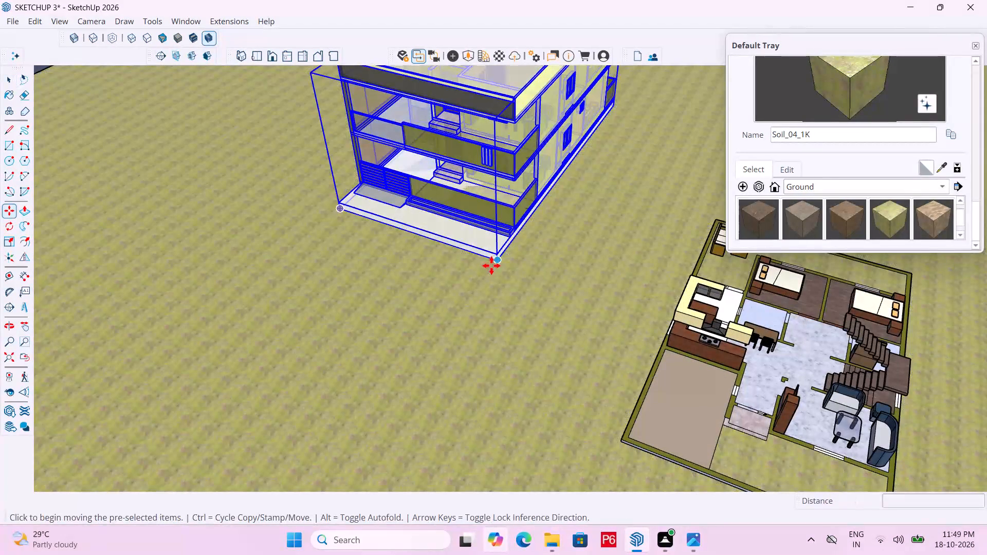
{"action": "left_click", "coordinate": [493, 264]}
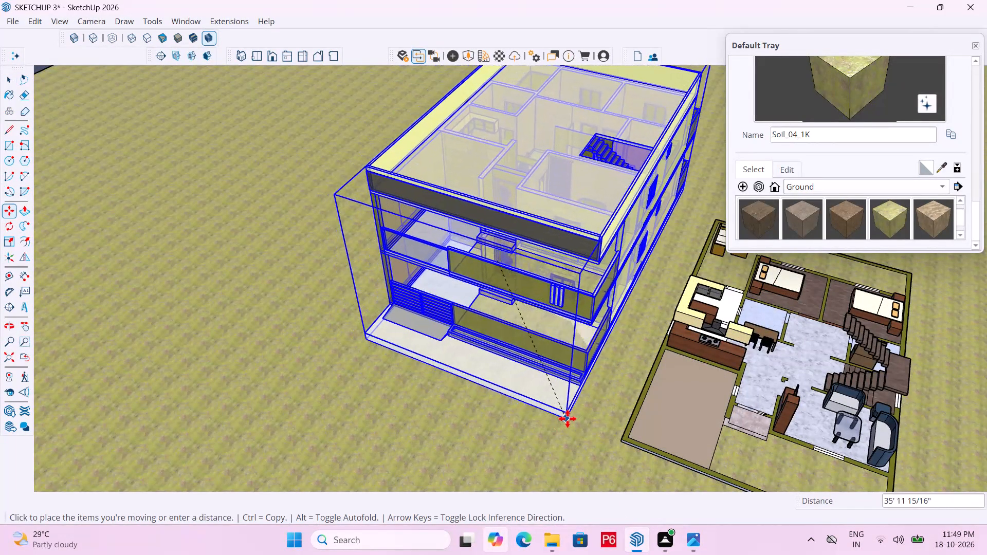
{"action": "left_click", "coordinate": [568, 419]}
Examine the repositioned house and furnished plan on the ground from a low front angle, with nothing selected.
{"action": "scroll", "coordinate": [451, 351], "scroll_direction": "down", "scroll_amount": 5}
{"action": "middle_click_drag", "start_coordinate": [482, 343], "coordinate": [470, 182]}
{"action": "scroll", "coordinate": [440, 187], "scroll_direction": "down", "scroll_amount": 3}
{"action": "scroll", "coordinate": [526, 294], "scroll_direction": "up", "scroll_amount": 2}
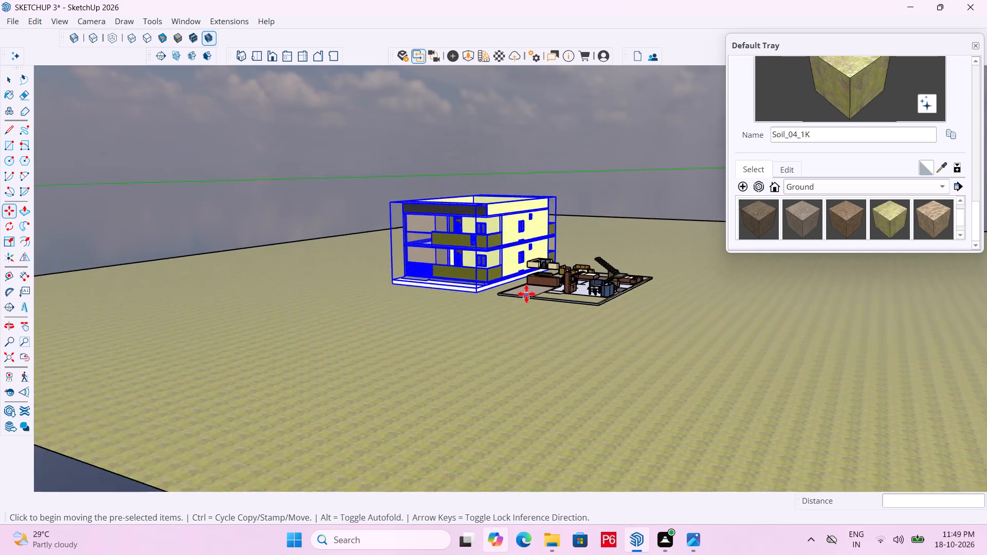
{"action": "scroll", "coordinate": [526, 294], "scroll_direction": "up", "scroll_amount": 3}
{"action": "scroll", "coordinate": [423, 264], "scroll_direction": "up", "scroll_amount": 3}
{"action": "key", "text": "space"}
{"action": "left_click", "coordinate": [241, 180]}
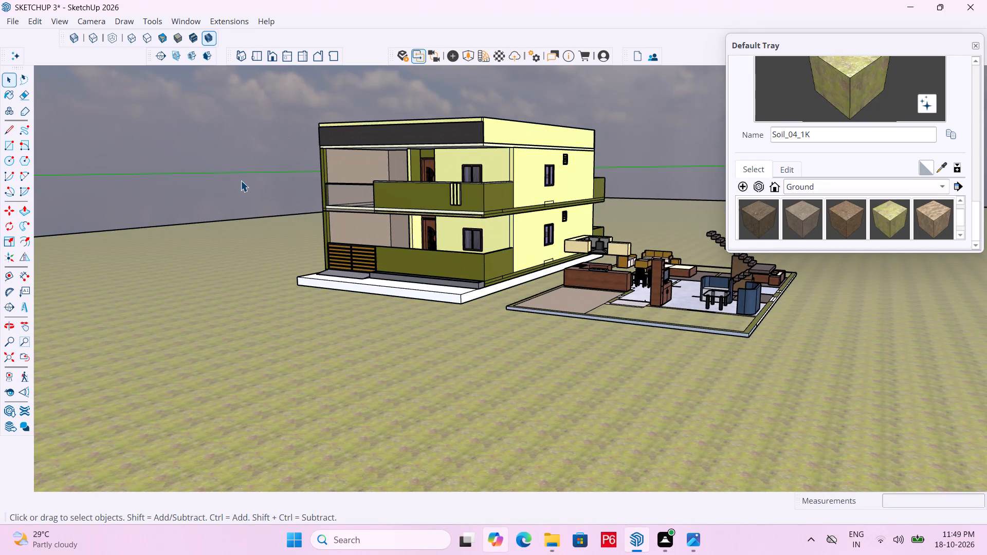
Close the Default Tray and save the model with the house and furnished plan framed together on the soil ground.
{"action": "left_click", "coordinate": [978, 47]}
{"action": "scroll", "coordinate": [687, 161], "scroll_direction": "up", "scroll_amount": 2}
{"action": "scroll", "coordinate": [712, 132], "scroll_direction": "down", "scroll_amount": 2}
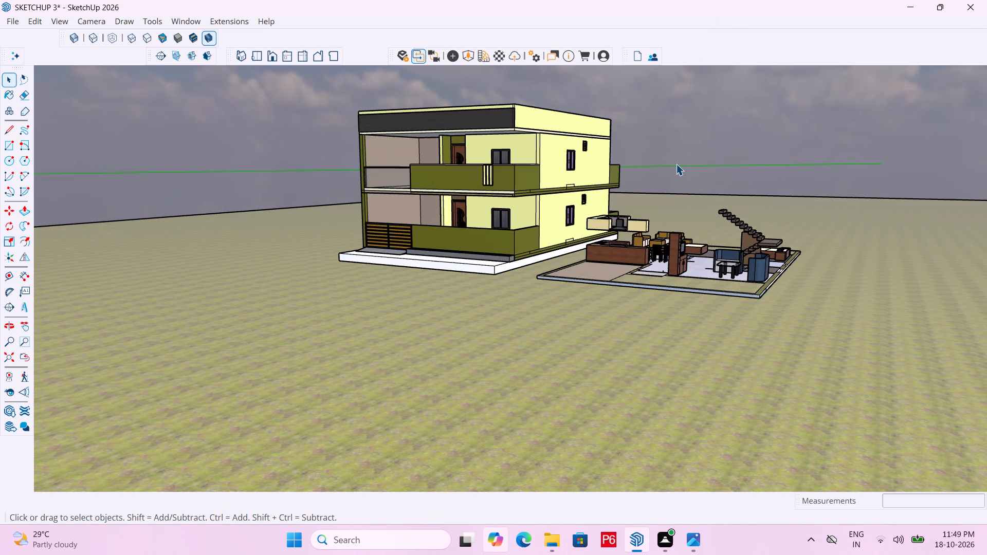
{"action": "middle_click_drag", "start_coordinate": [683, 161], "coordinate": [691, 159]}
{"action": "scroll", "coordinate": [691, 159], "scroll_direction": "up", "scroll_amount": 2}
{"action": "scroll", "coordinate": [702, 155], "scroll_direction": "down", "scroll_amount": 1}
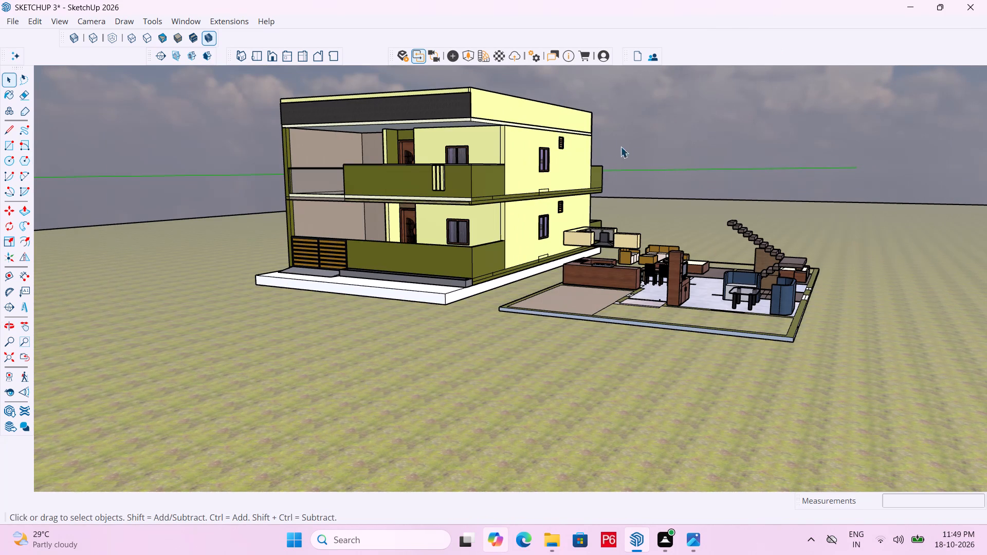
{"action": "scroll", "coordinate": [550, 135], "scroll_direction": "up", "scroll_amount": 2}
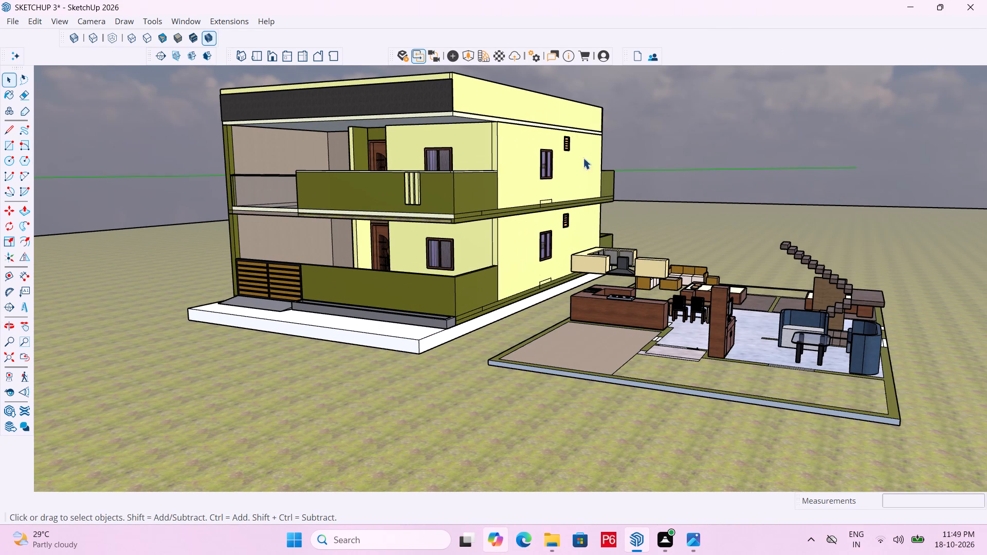
{"action": "key", "text": "ctrl+s"}
{"action": "key", "text": "ctrl+s"}
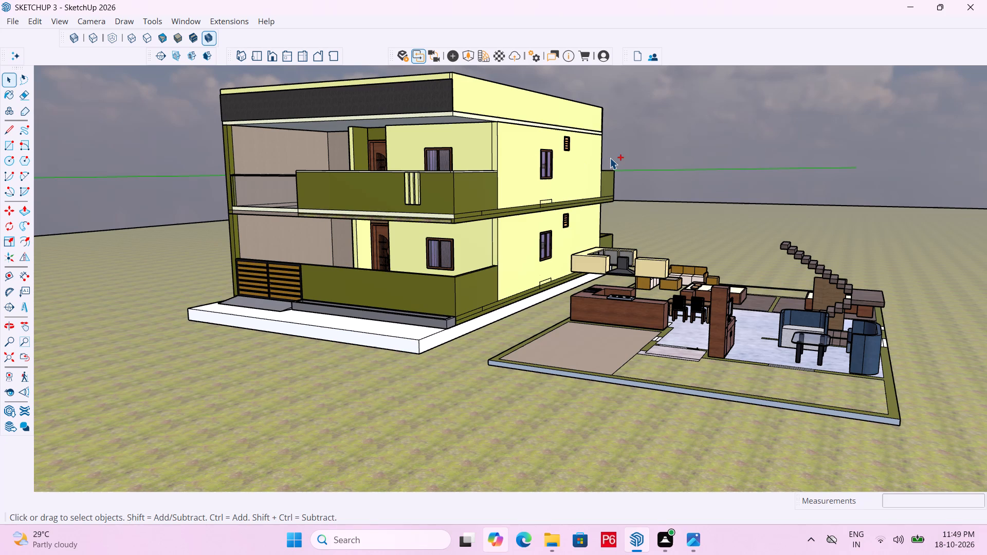
Preview the current view for Microsoft Print to PDF and enlarge the page to check the house and plan.
{"action": "key", "text": "ctrl+p"}
{"action": "double_click", "coordinate": [515, 190]}
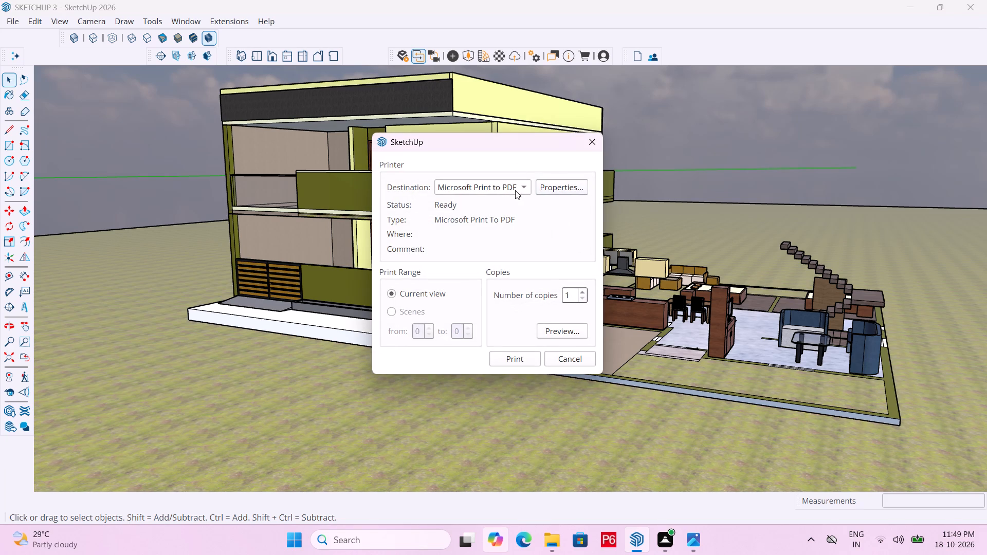
{"action": "left_click", "coordinate": [538, 226]}
{"action": "left_click", "coordinate": [544, 335]}
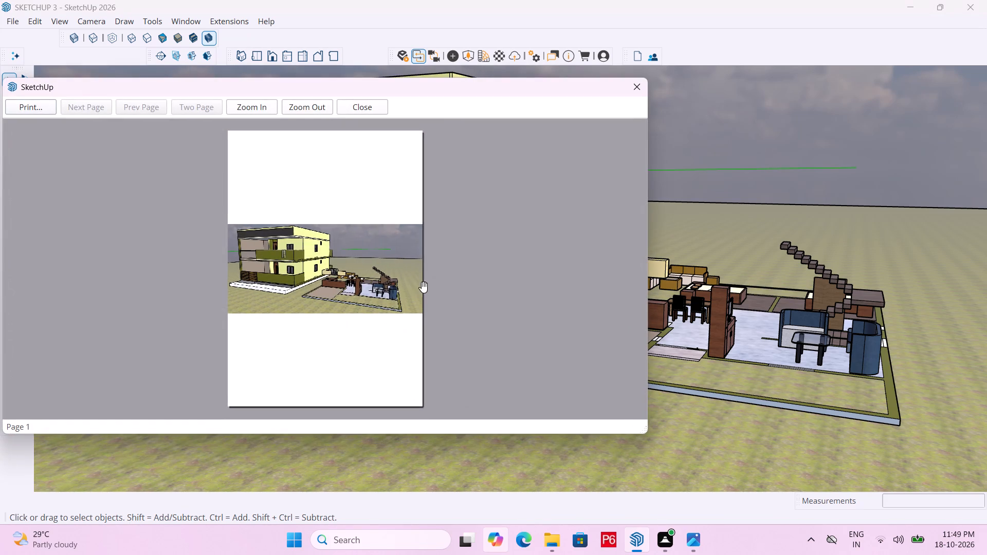
{"action": "double_click", "coordinate": [265, 112]}
{"action": "left_click_drag", "start_coordinate": [264, 110], "coordinate": [260, 109]}
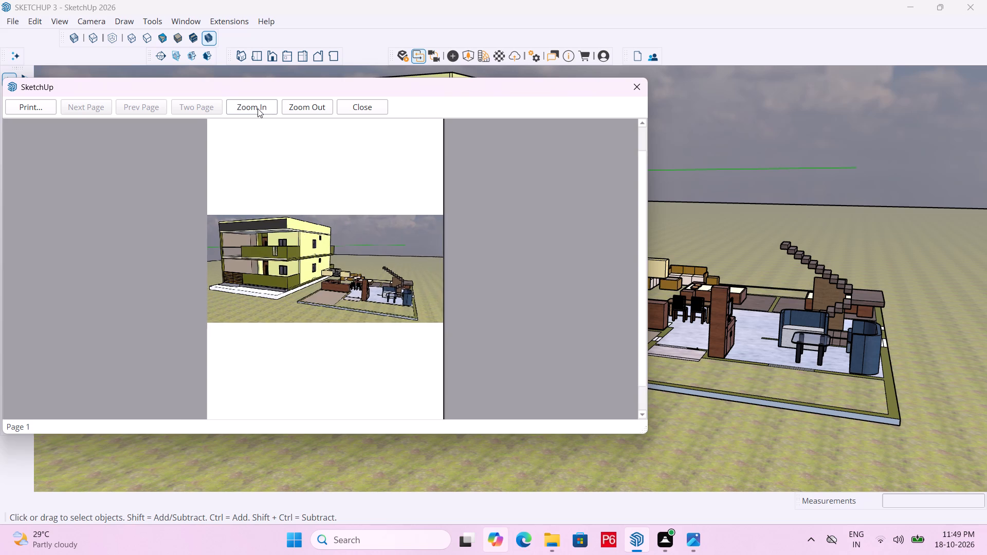
{"action": "triple_click", "coordinate": [258, 108]}
{"action": "triple_click", "coordinate": [258, 108]}
{"action": "double_click", "coordinate": [258, 108]}
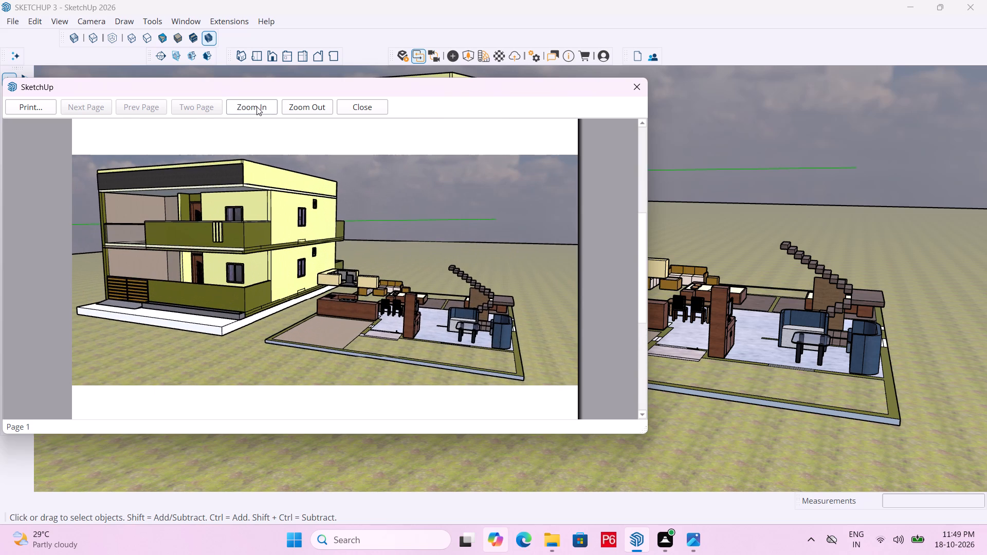
{"action": "double_click", "coordinate": [257, 105]}
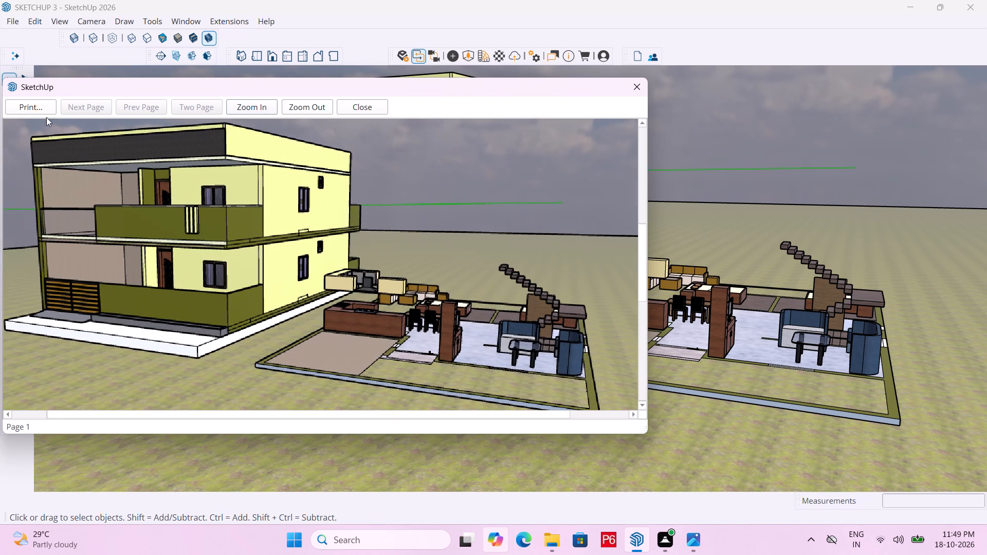
Print from the preview and try to save the PDF in the cad folder as SKETCHUP 3 F PDF, declining to replace the existing file.
{"action": "left_click", "coordinate": [30, 106]}
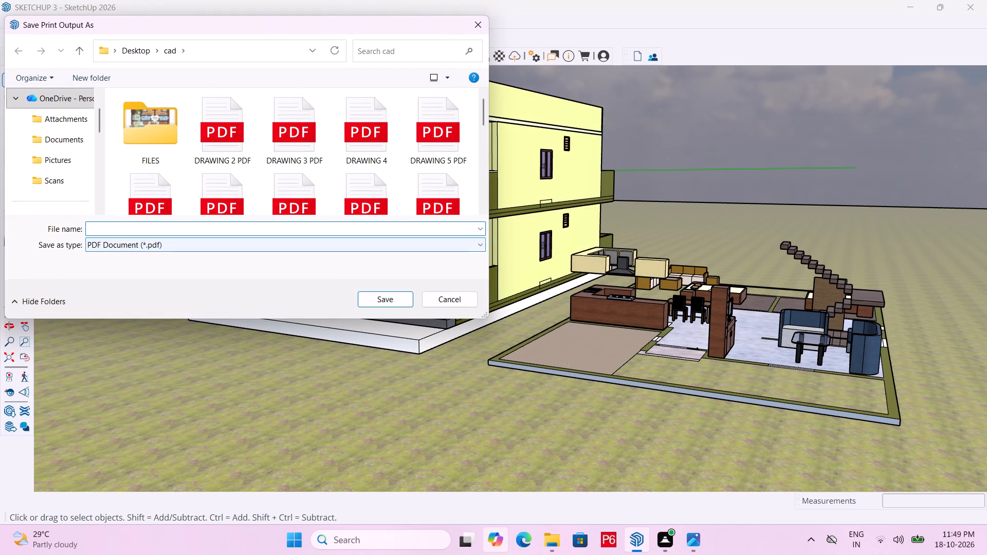
{"action": "left_click", "coordinate": [143, 230]}
{"action": "type", "text": "SKR"}
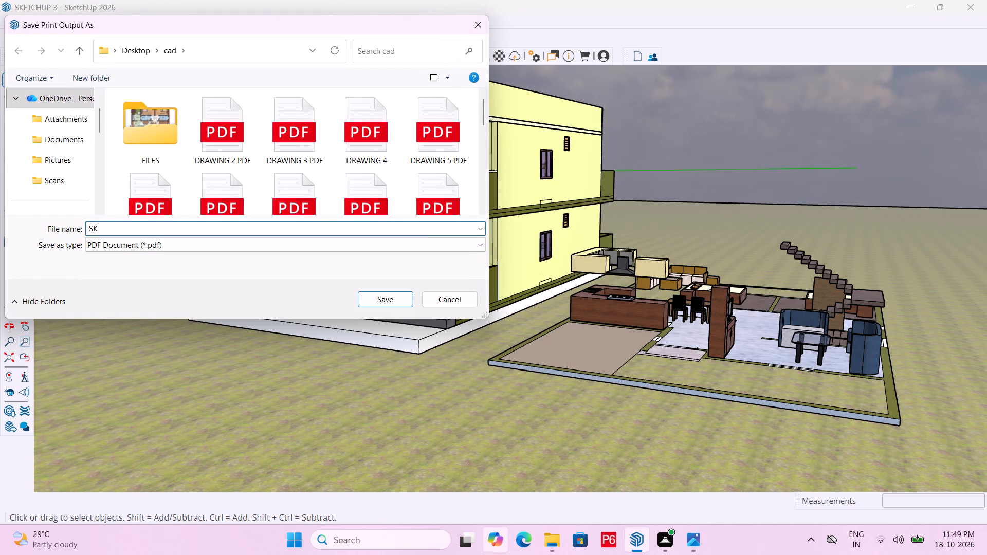
{"action": "key", "text": "BackSpace"}
{"action": "key", "text": "e"}
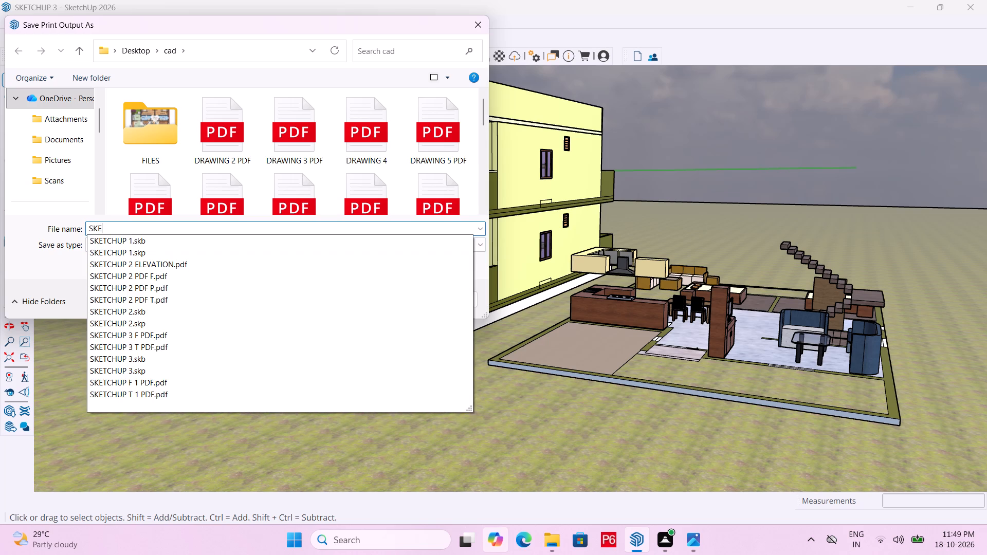
{"action": "key", "text": "t"}
{"action": "type", "text": "CHU"}
{"action": "key", "text": "p"}
{"action": "key", "text": "space"}
{"action": "key", "text": "3"}
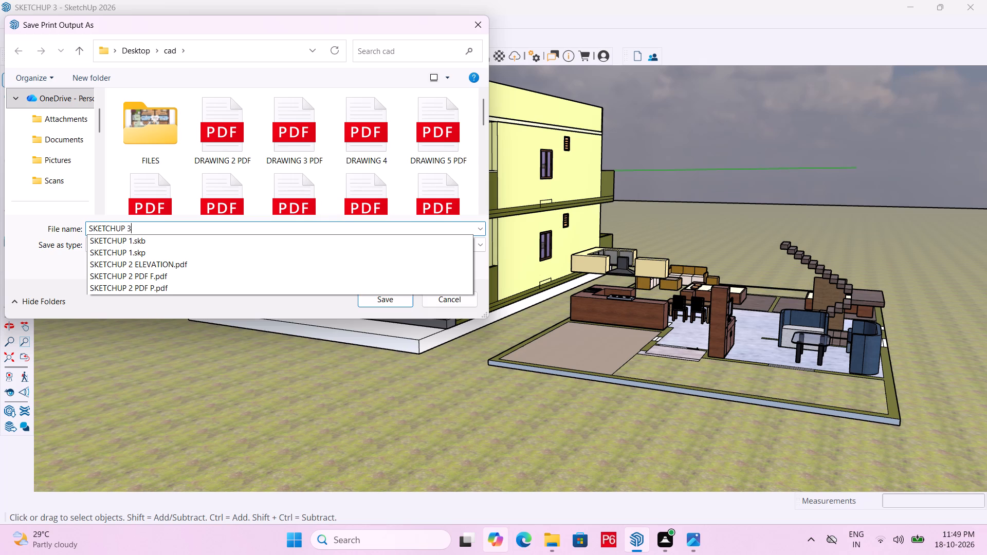
{"action": "key", "text": "space"}
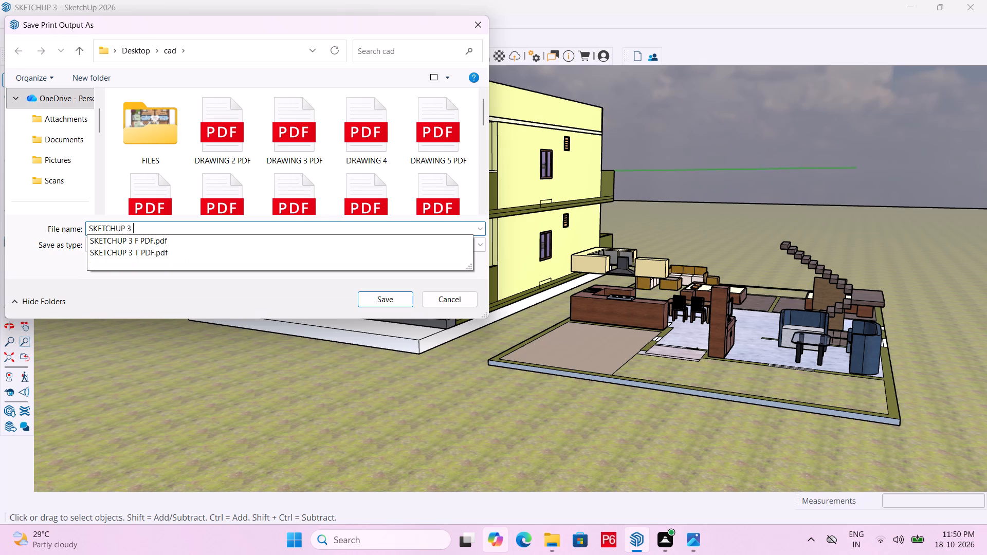
{"action": "key", "text": "f"}
{"action": "key", "text": "space"}
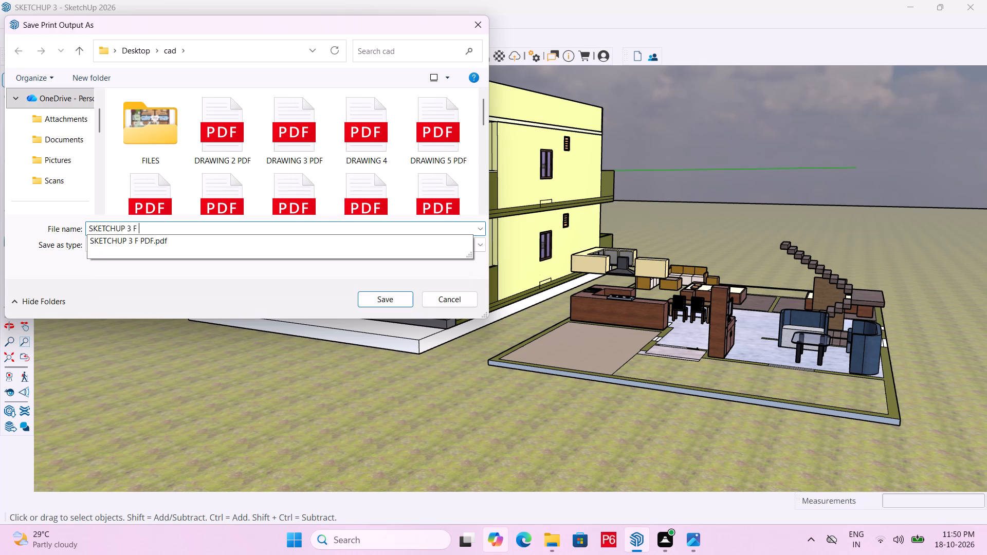
{"action": "type", "text": "PDF"}
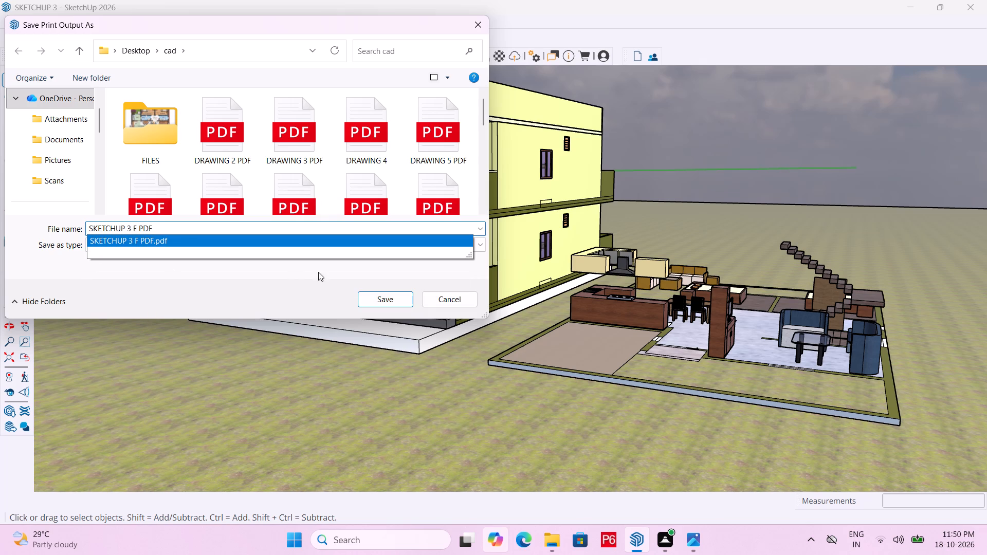
{"action": "left_click", "coordinate": [389, 298]}
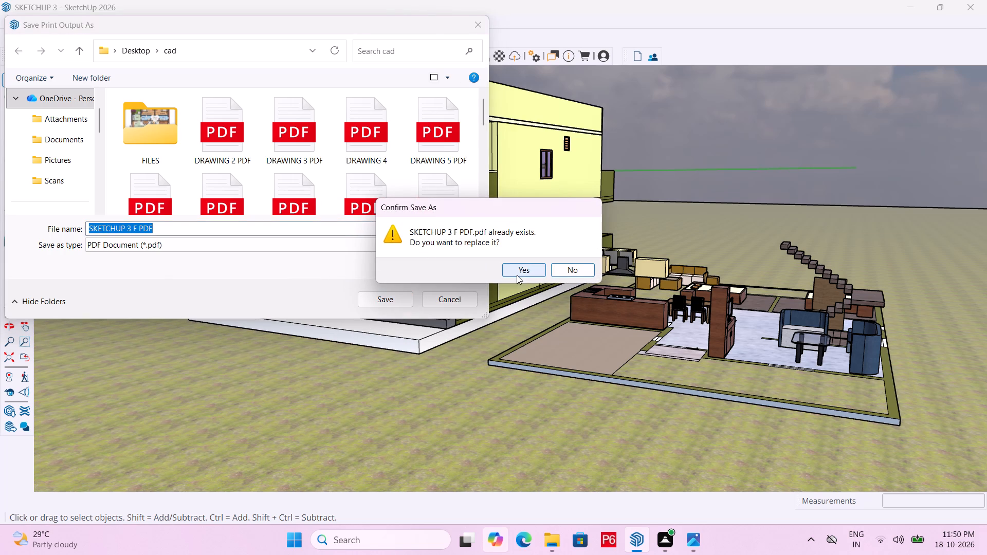
{"action": "left_click", "coordinate": [187, 231]}
{"action": "left_click_drag", "start_coordinate": [166, 229], "coordinate": [172, 230]}
{"action": "left_click", "coordinate": [563, 272]}
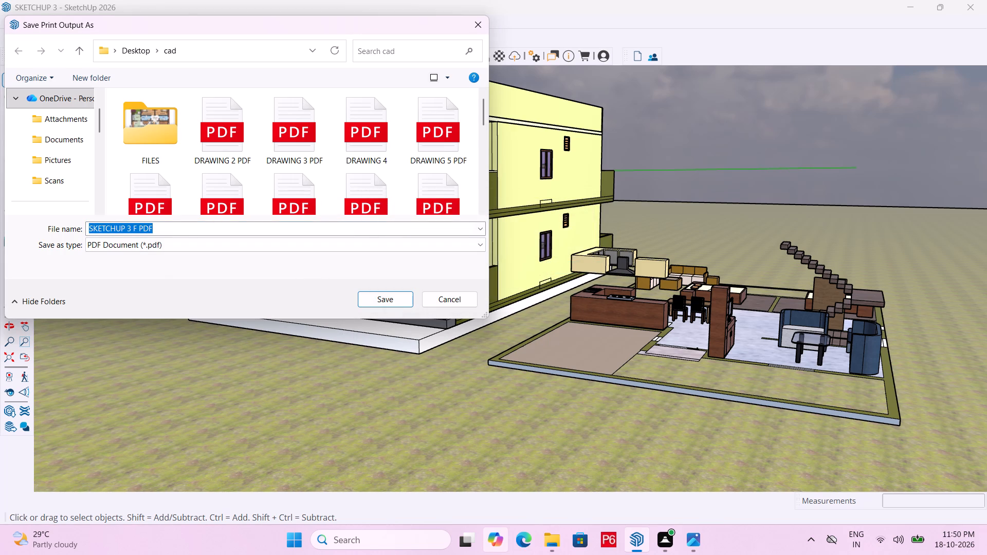
Change the print's file name to SKETCHUP 3 FINAL PDF and save it in the cad folder.
{"action": "left_click", "coordinate": [197, 231]}
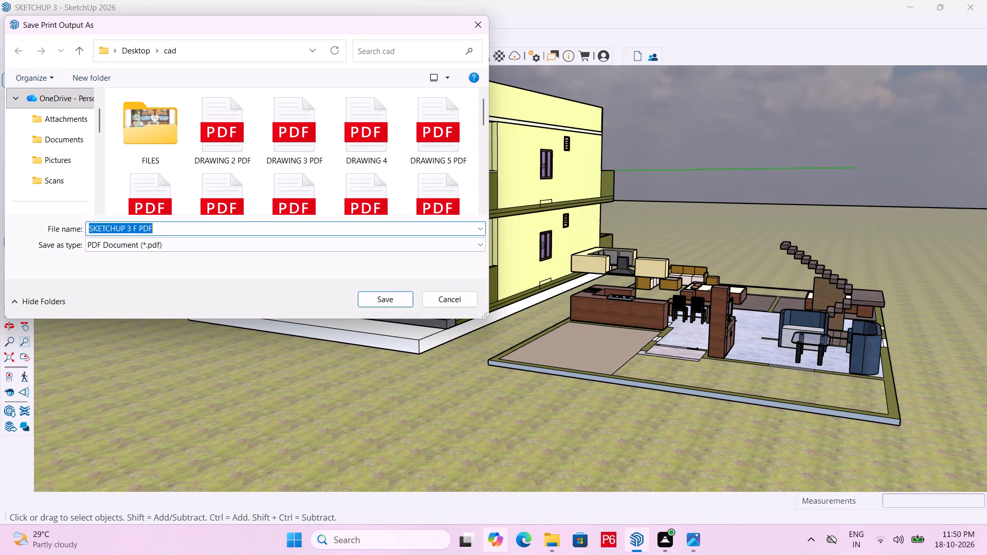
{"action": "left_click", "coordinate": [136, 230]}
{"action": "type", "text": "INAL"}
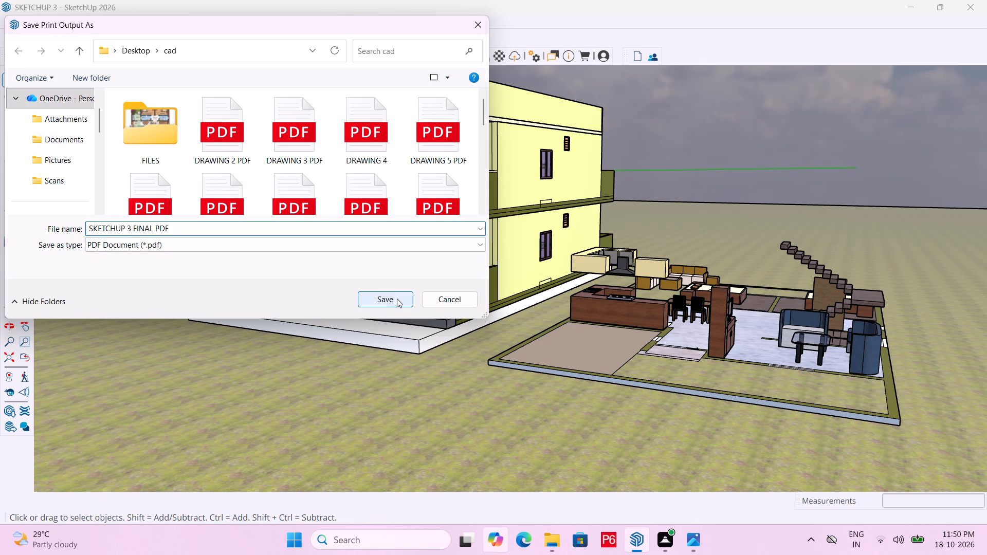
{"action": "left_click", "coordinate": [397, 299]}
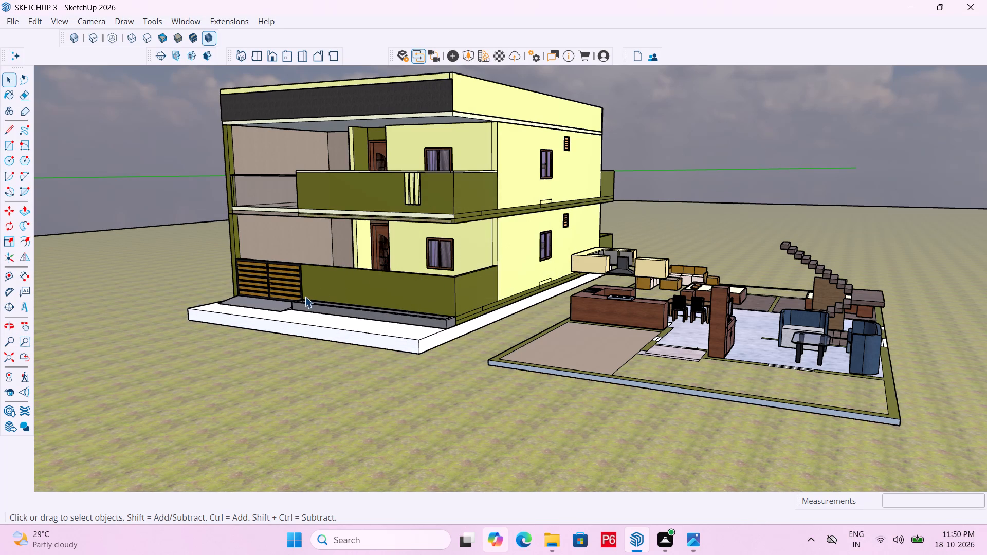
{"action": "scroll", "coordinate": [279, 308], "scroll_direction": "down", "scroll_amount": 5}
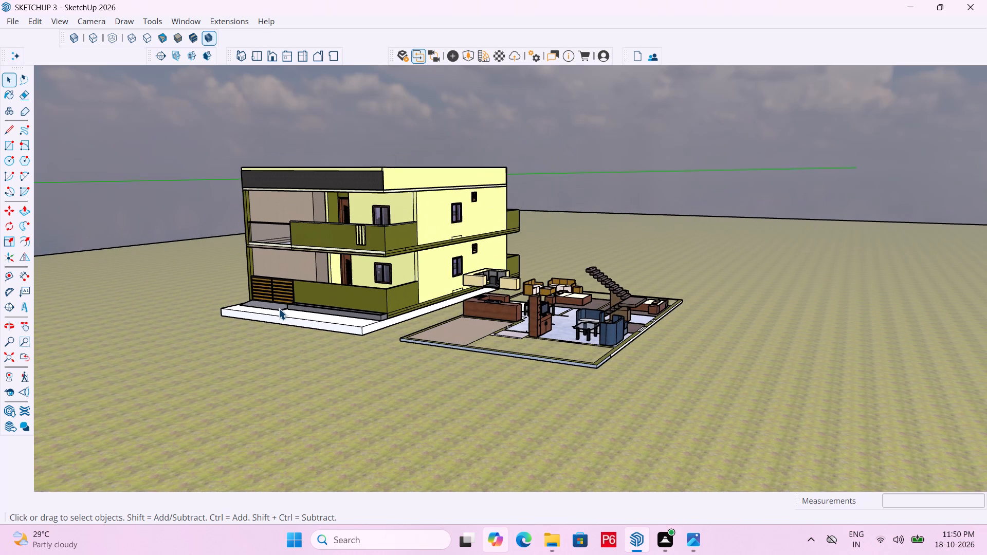